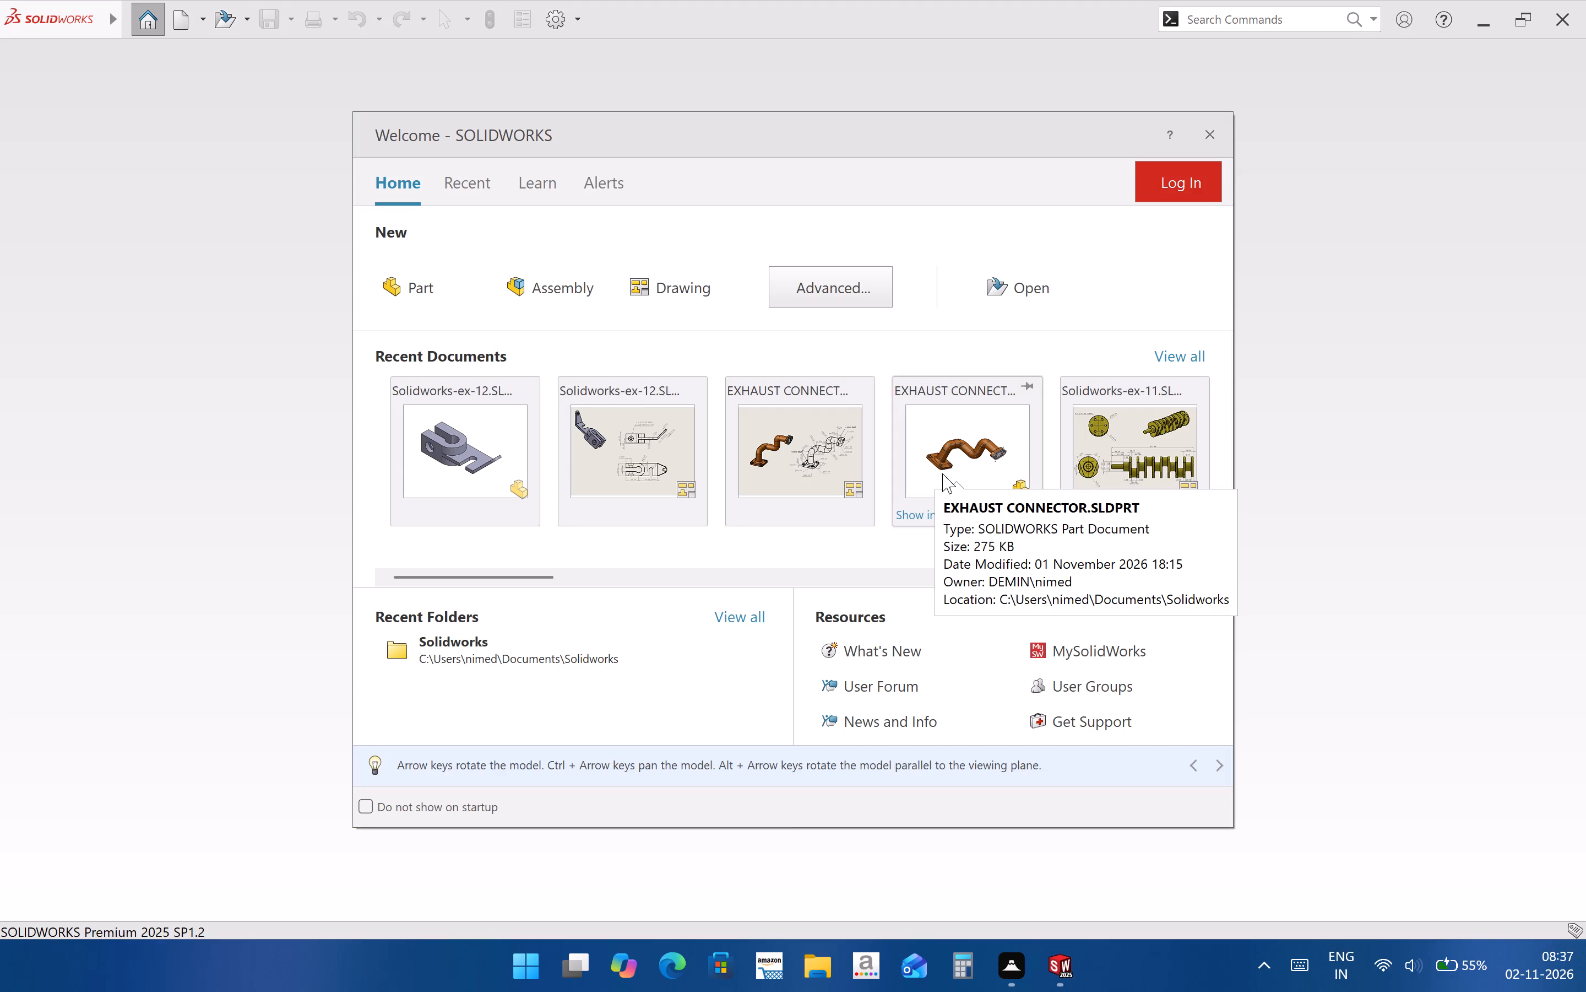
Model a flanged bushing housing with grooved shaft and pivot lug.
Create a new part and set its document units to MMGS (millimeter, gram, second).
{"action": "left_click", "coordinate": [388, 292]}
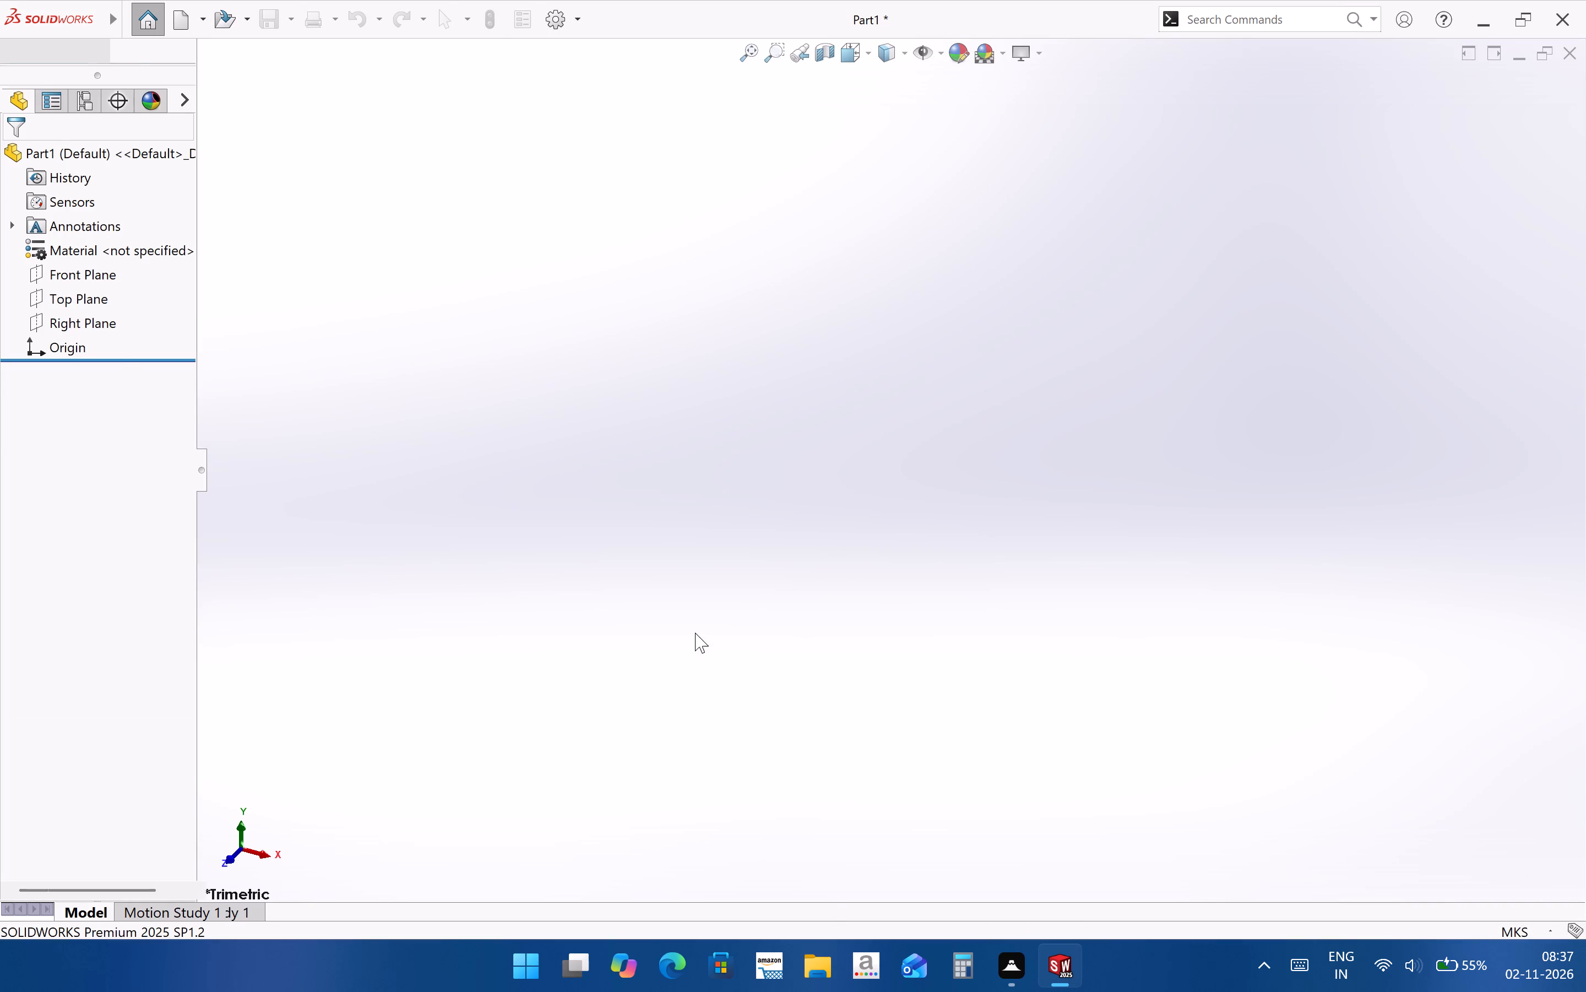
{"action": "left_click", "coordinate": [1507, 929]}
{"action": "left_click", "coordinate": [1485, 845]}
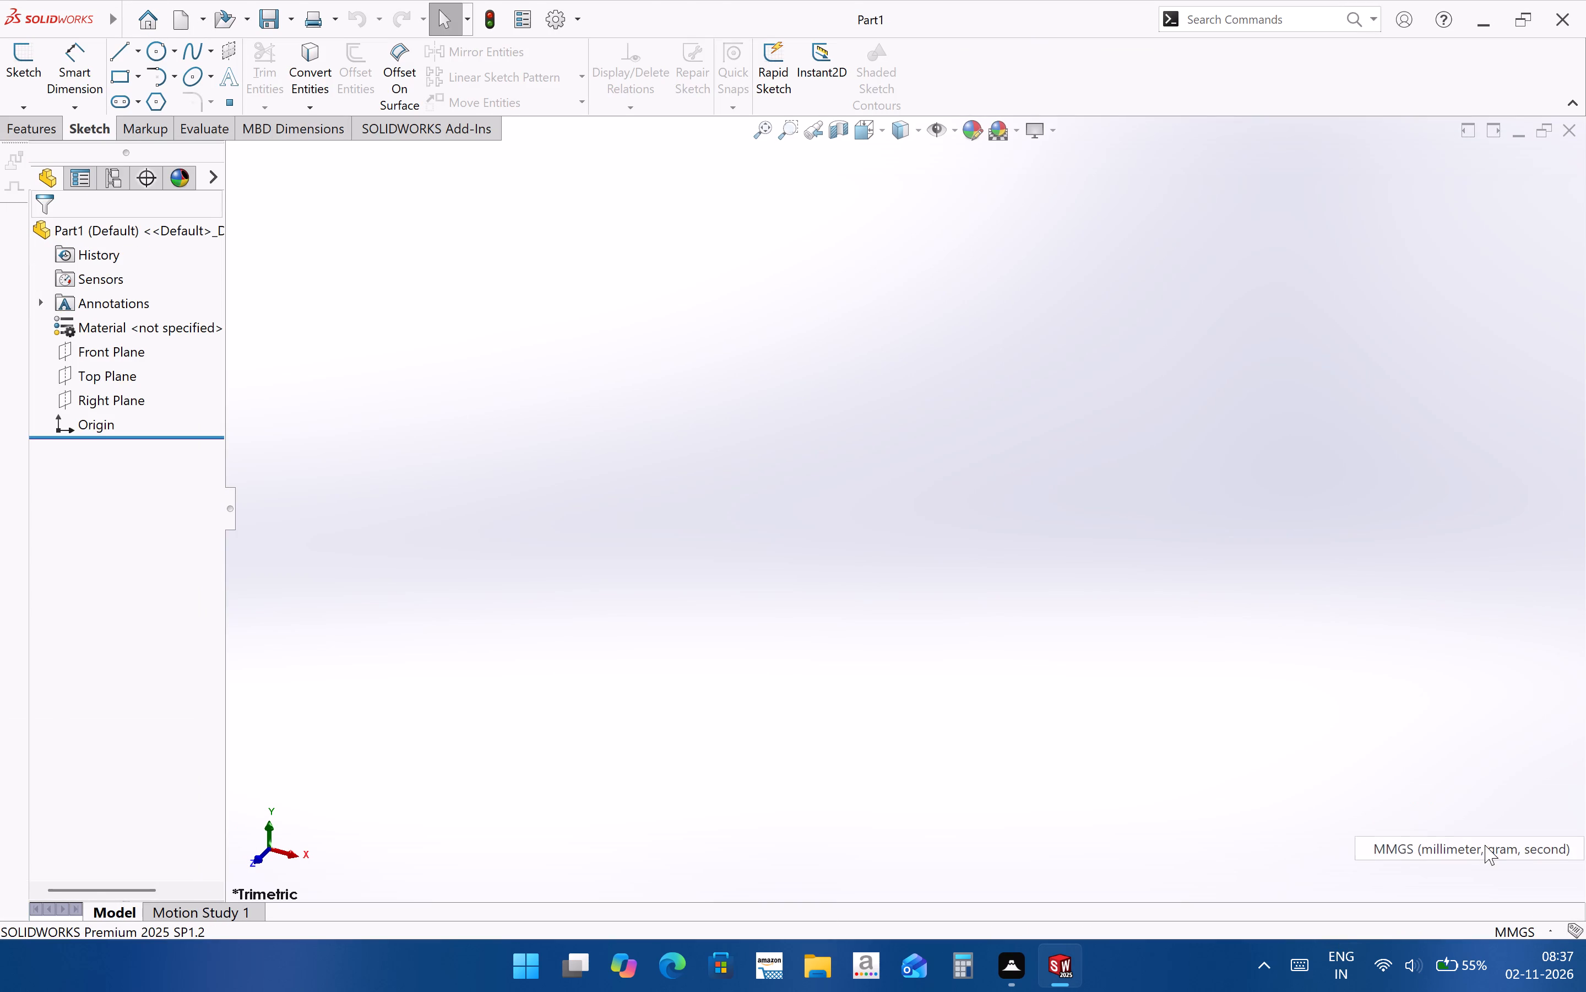
Orient the view normal to the Front Plane.
{"action": "left_click", "coordinate": [106, 354]}
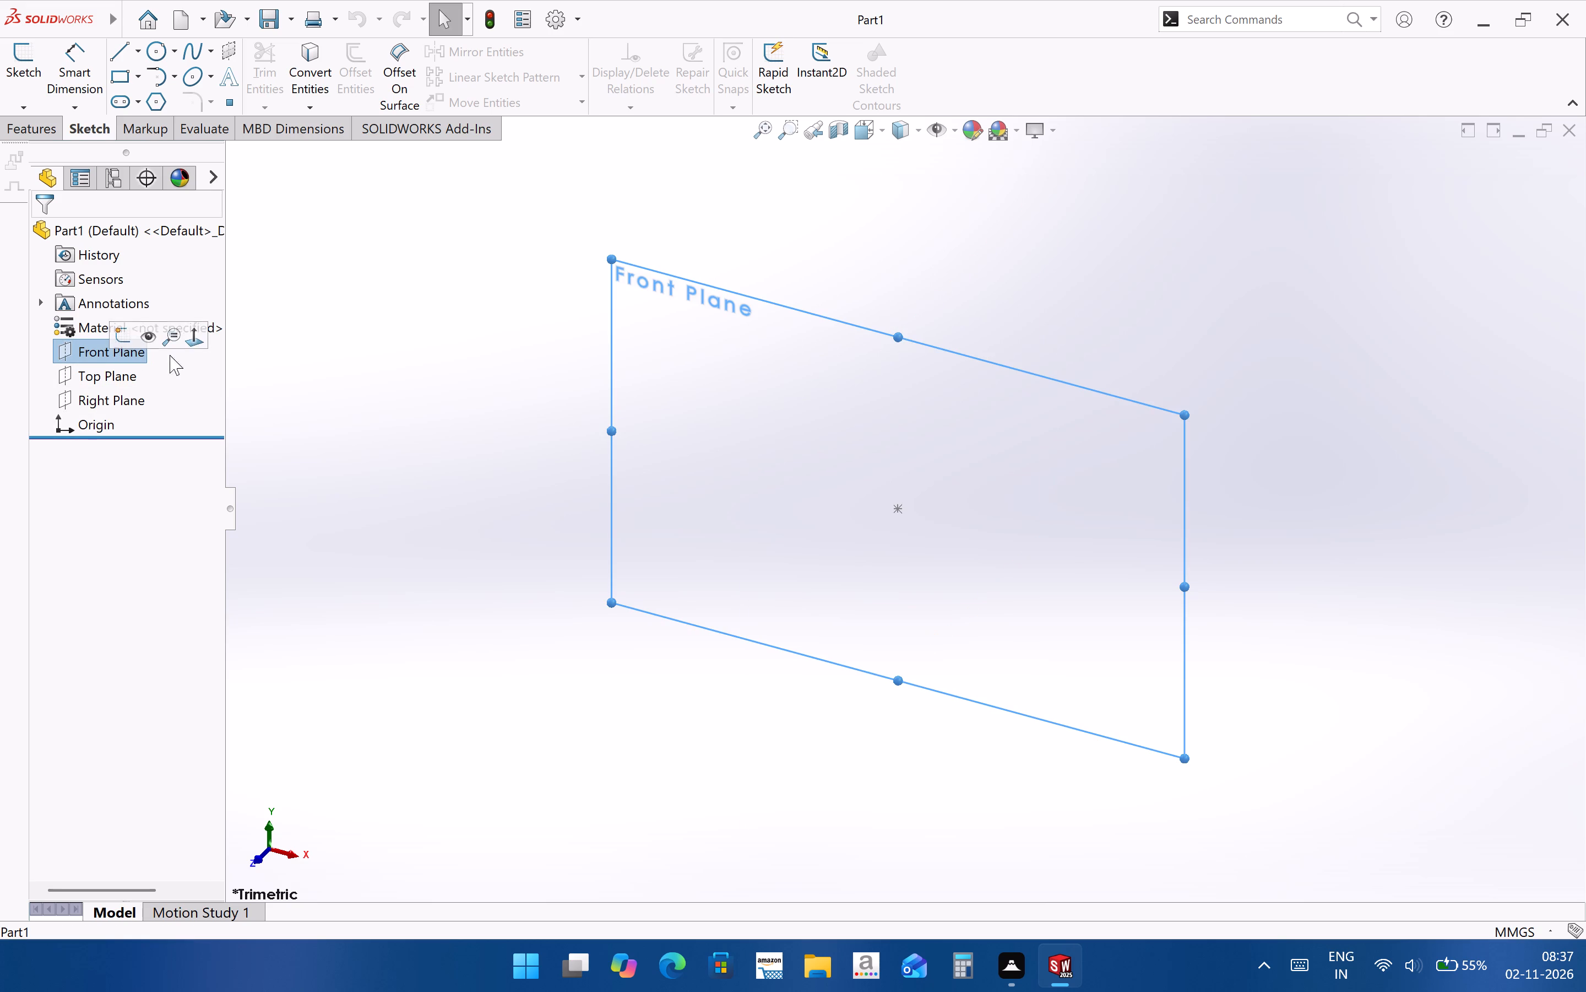
{"action": "left_click", "coordinate": [204, 338]}
{"action": "left_click", "coordinate": [133, 355]}
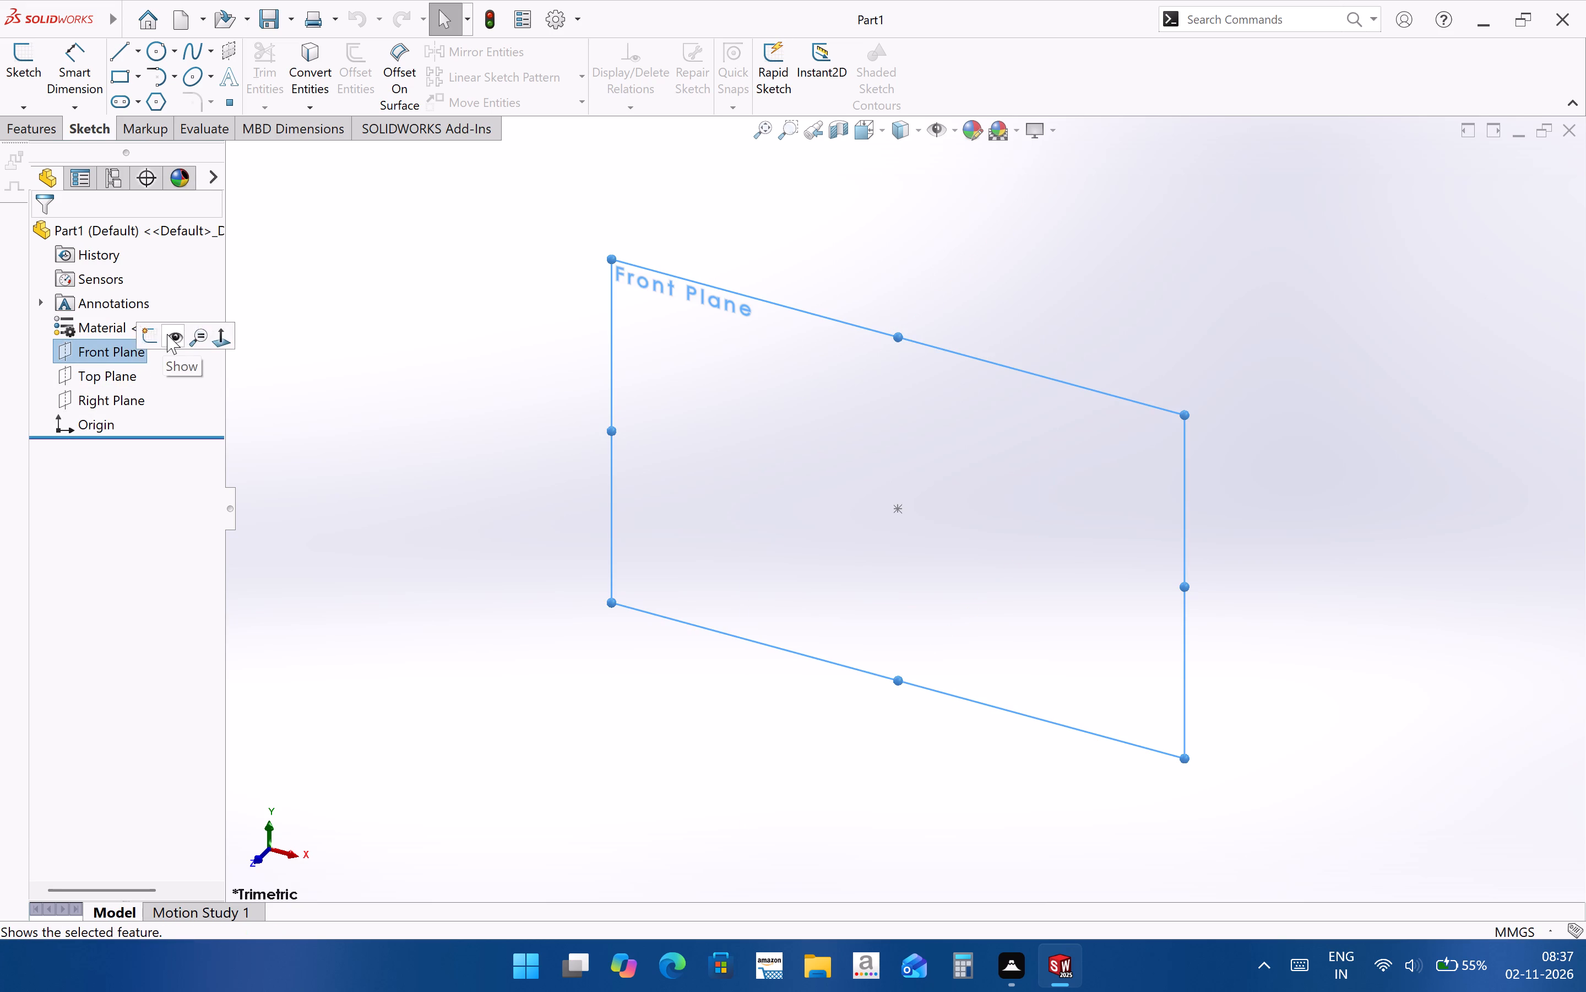
{"action": "left_click", "coordinate": [485, 455]}
{"action": "left_click", "coordinate": [93, 354]}
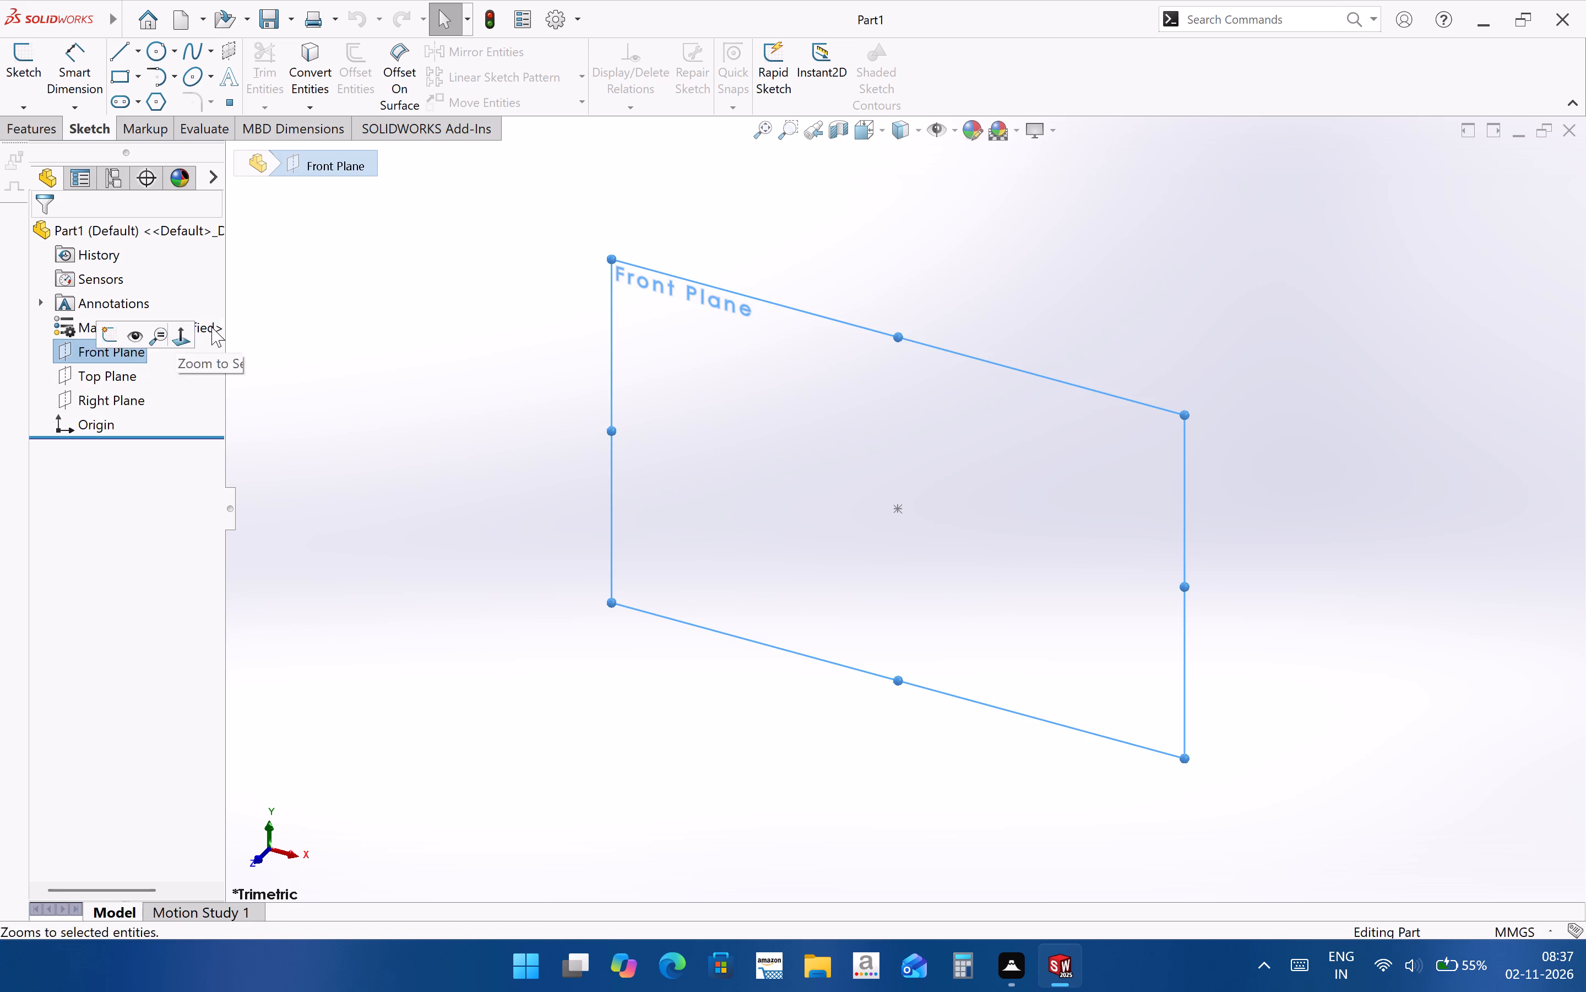
{"action": "left_click", "coordinate": [177, 337]}
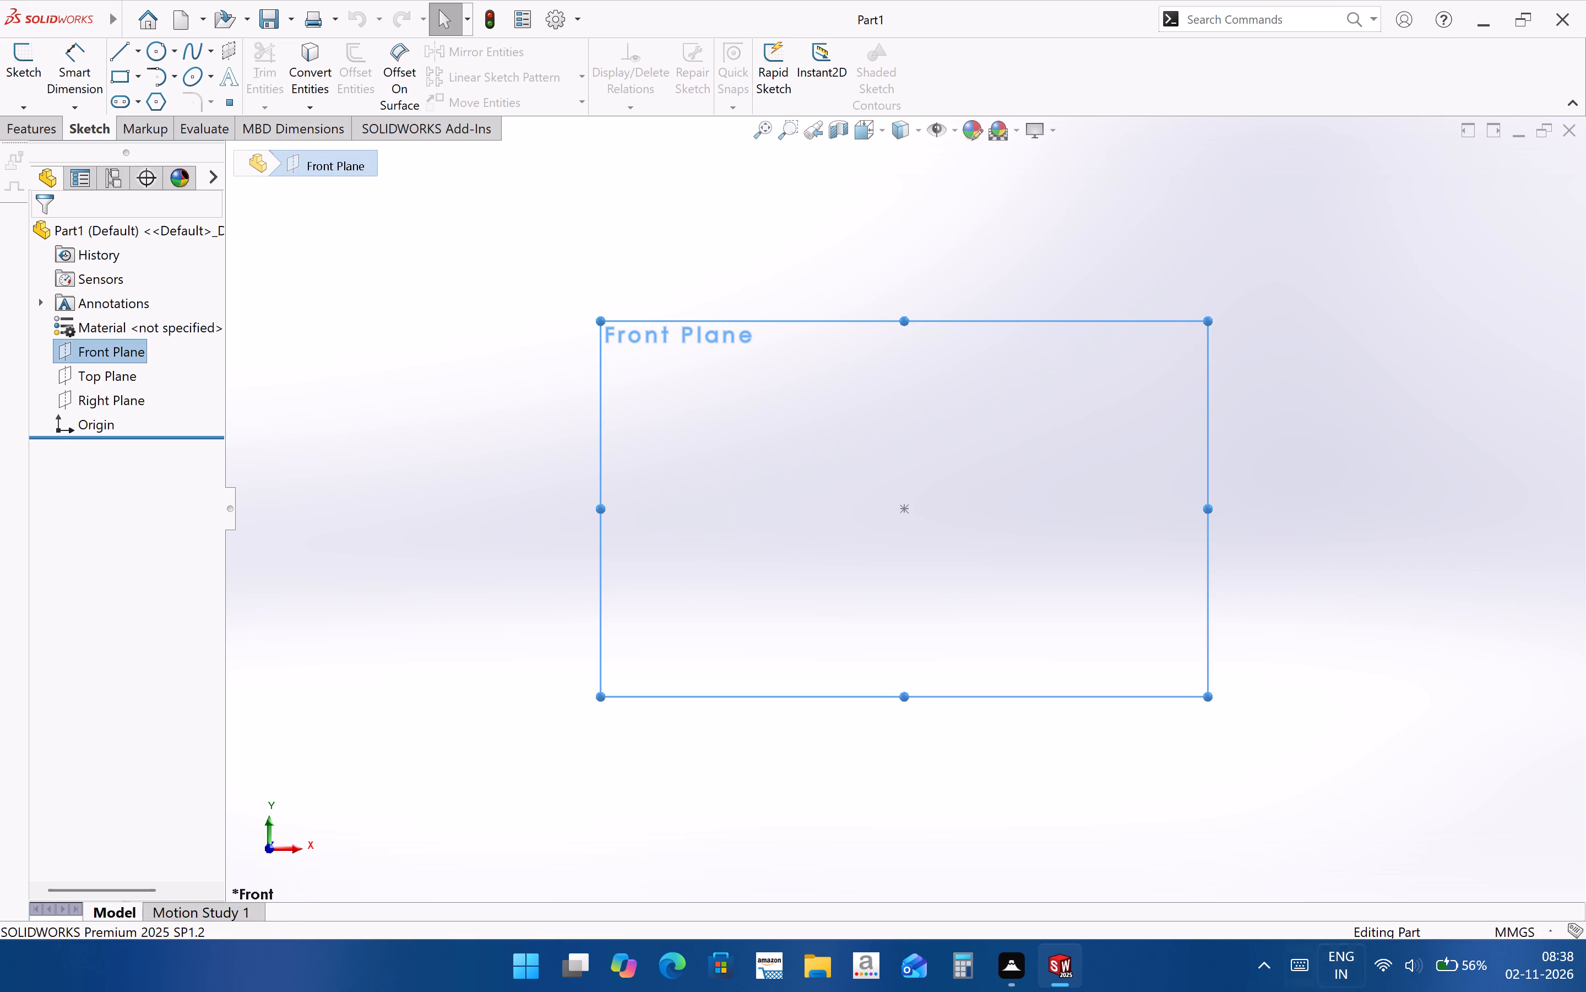
Set the display brightness to 40 in the system quick settings and return to the part.
{"action": "left_click", "coordinate": [1379, 991]}
{"action": "left_click", "coordinate": [1349, 776]}
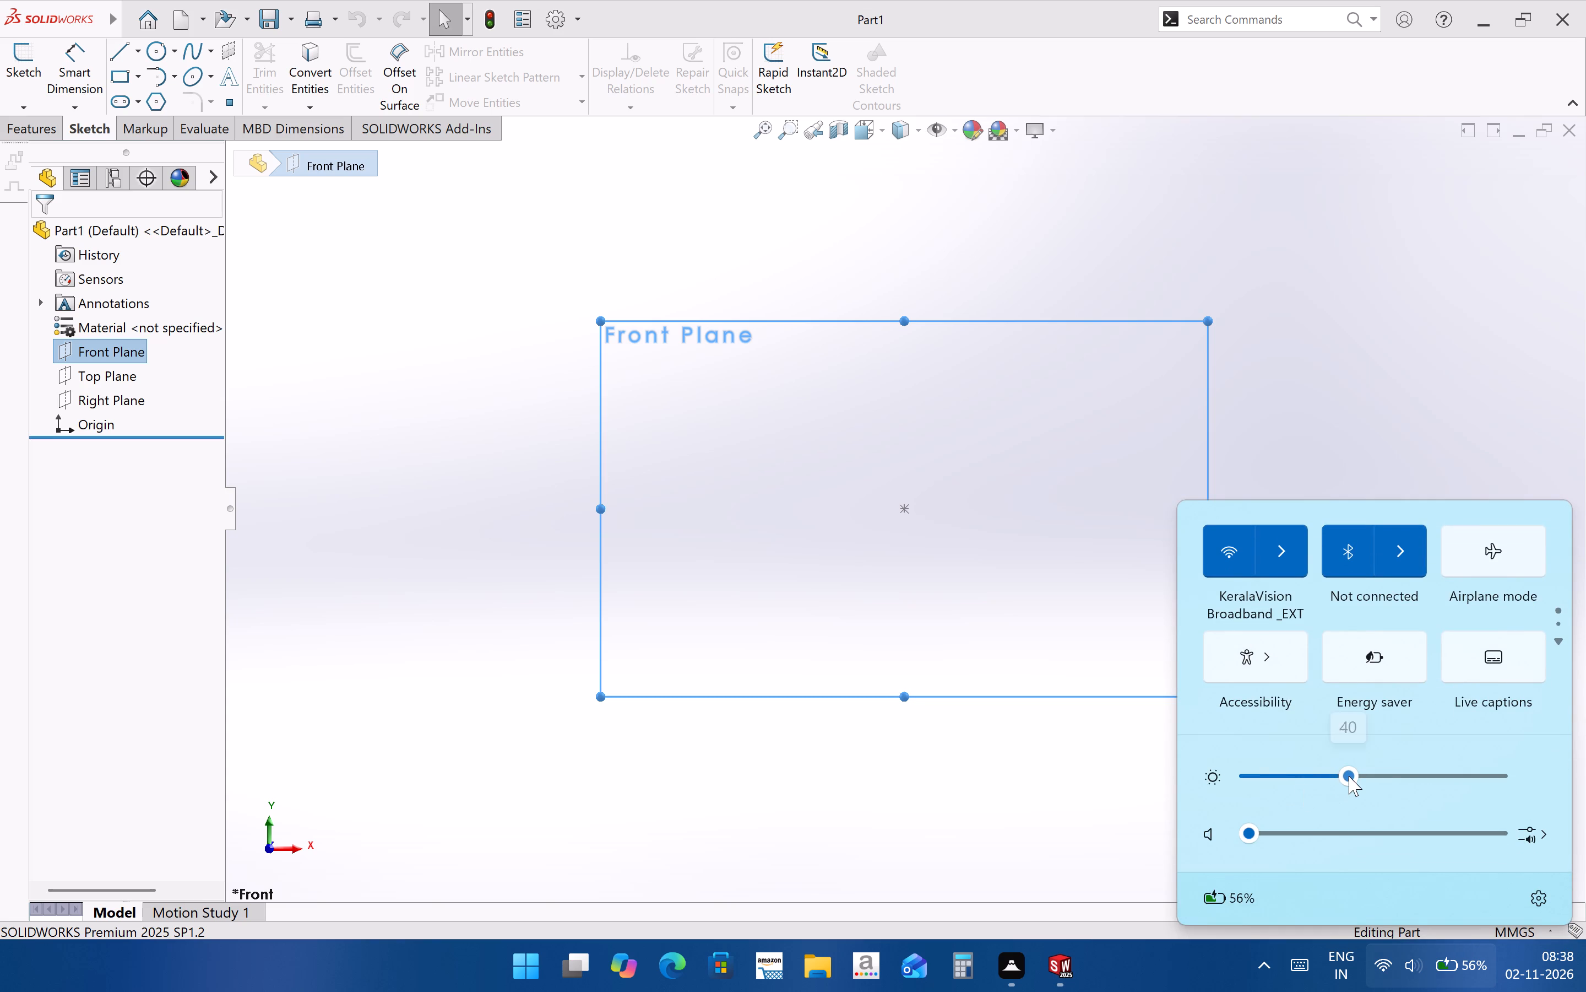
{"action": "left_click", "coordinate": [512, 822]}
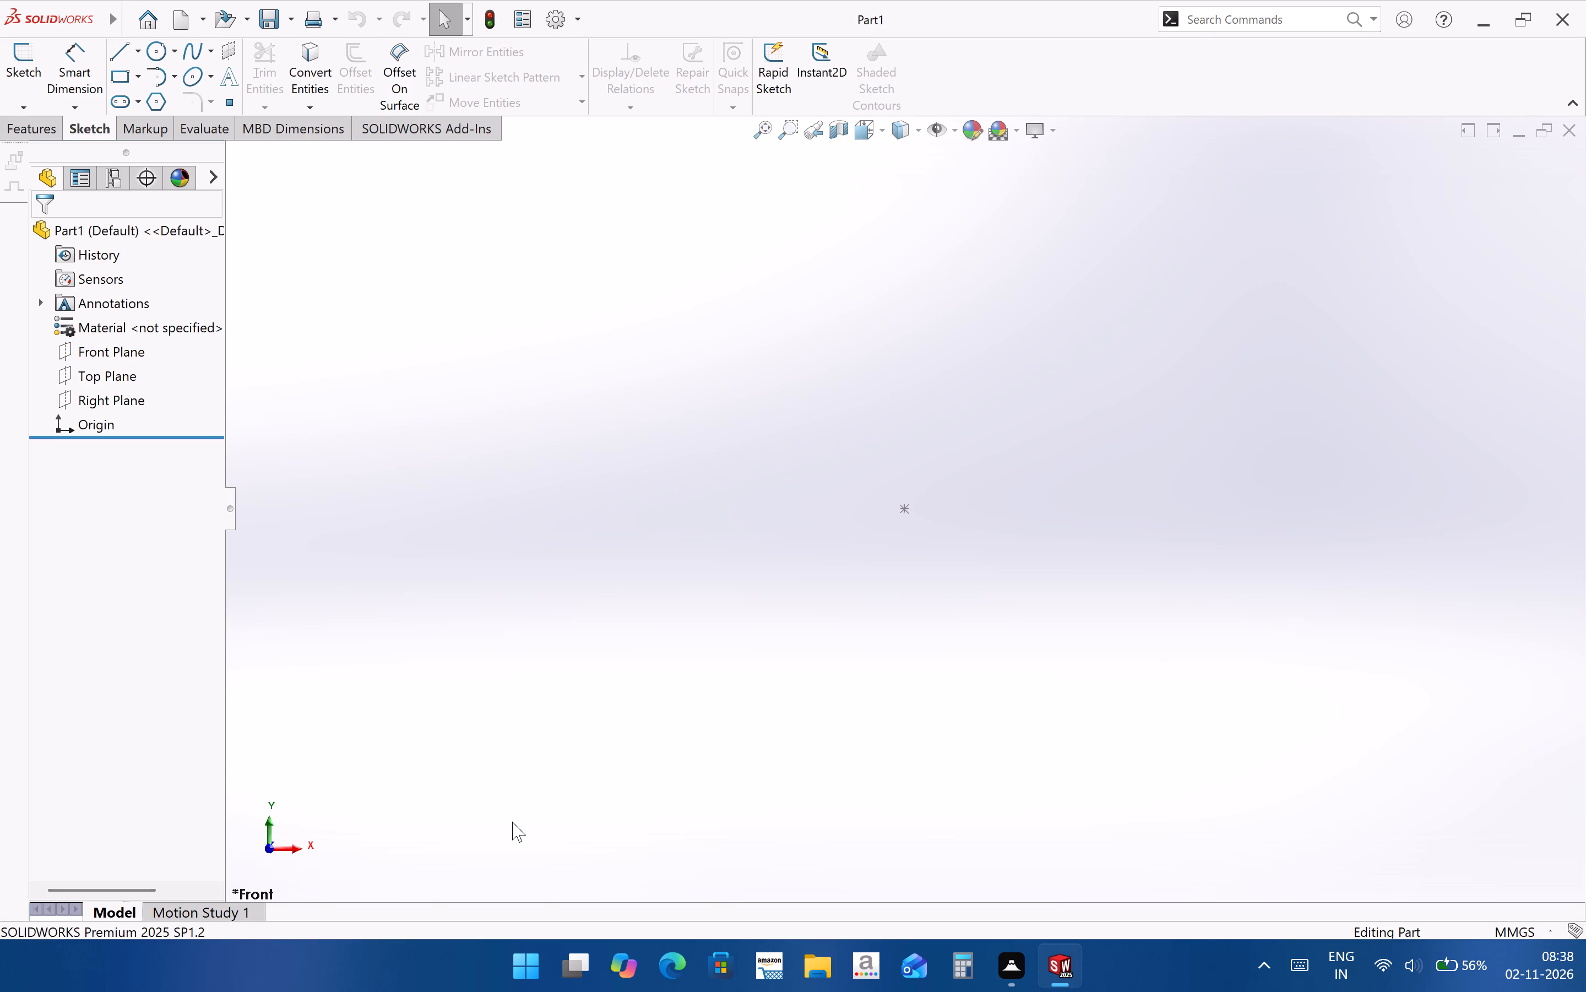
Start a sketch on the Front Plane with a vertical centerline about 203 mm long passing through the origin.
{"action": "left_click", "coordinate": [126, 342]}
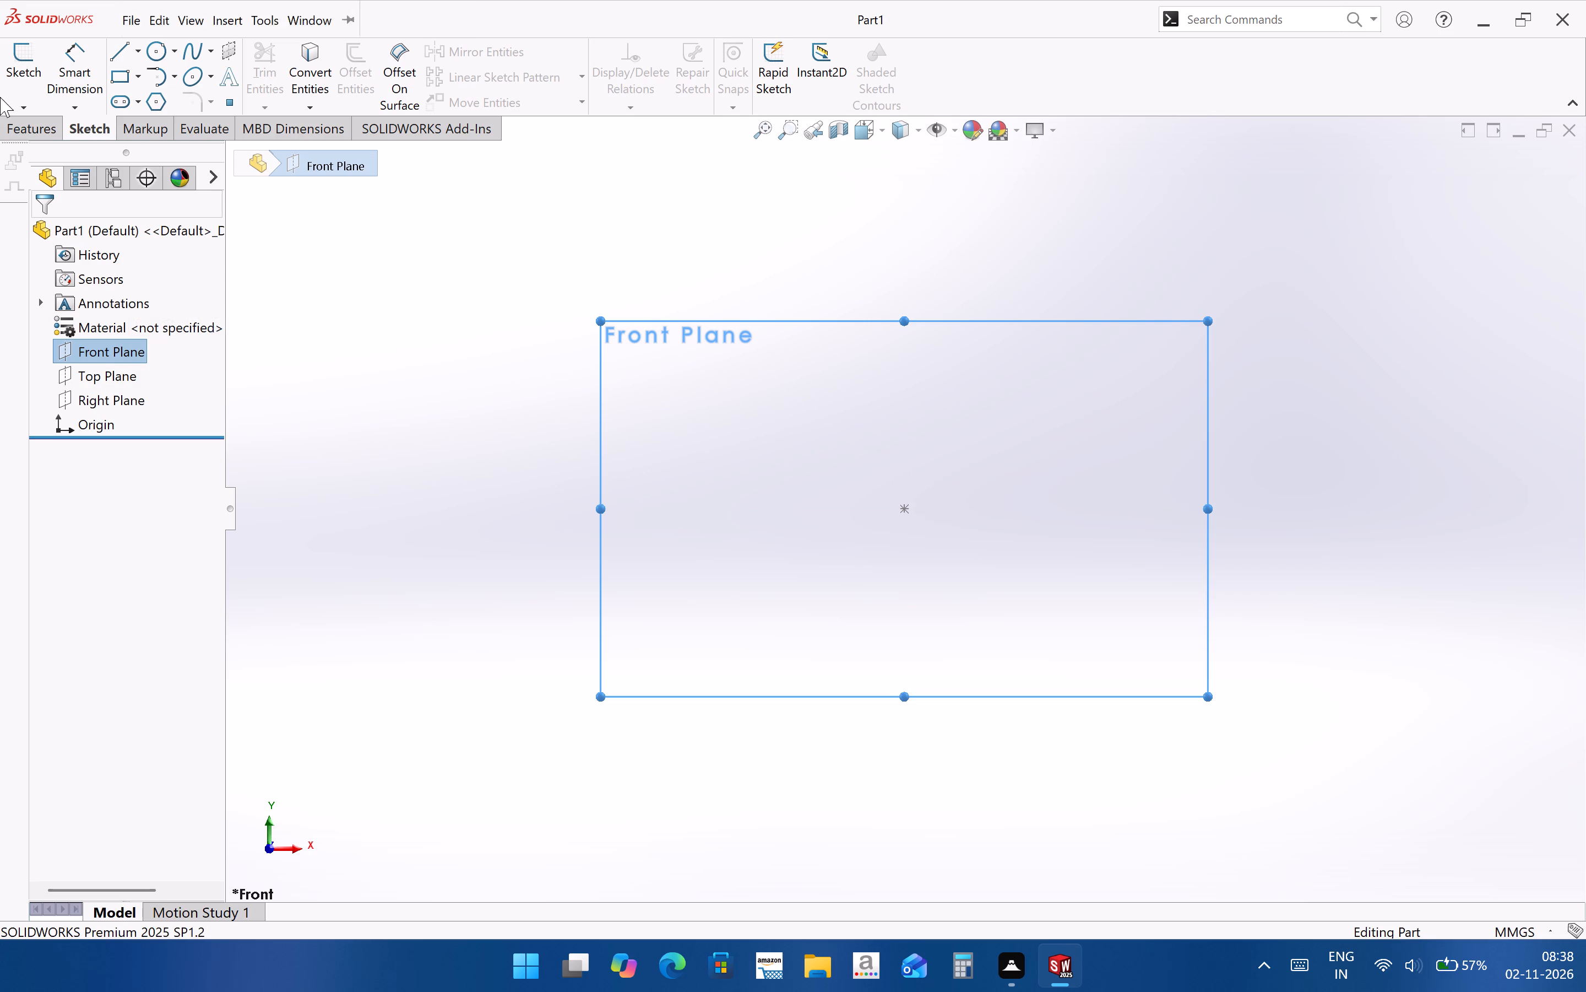
{"action": "left_click", "coordinate": [140, 52]}
{"action": "left_click", "coordinate": [145, 96]}
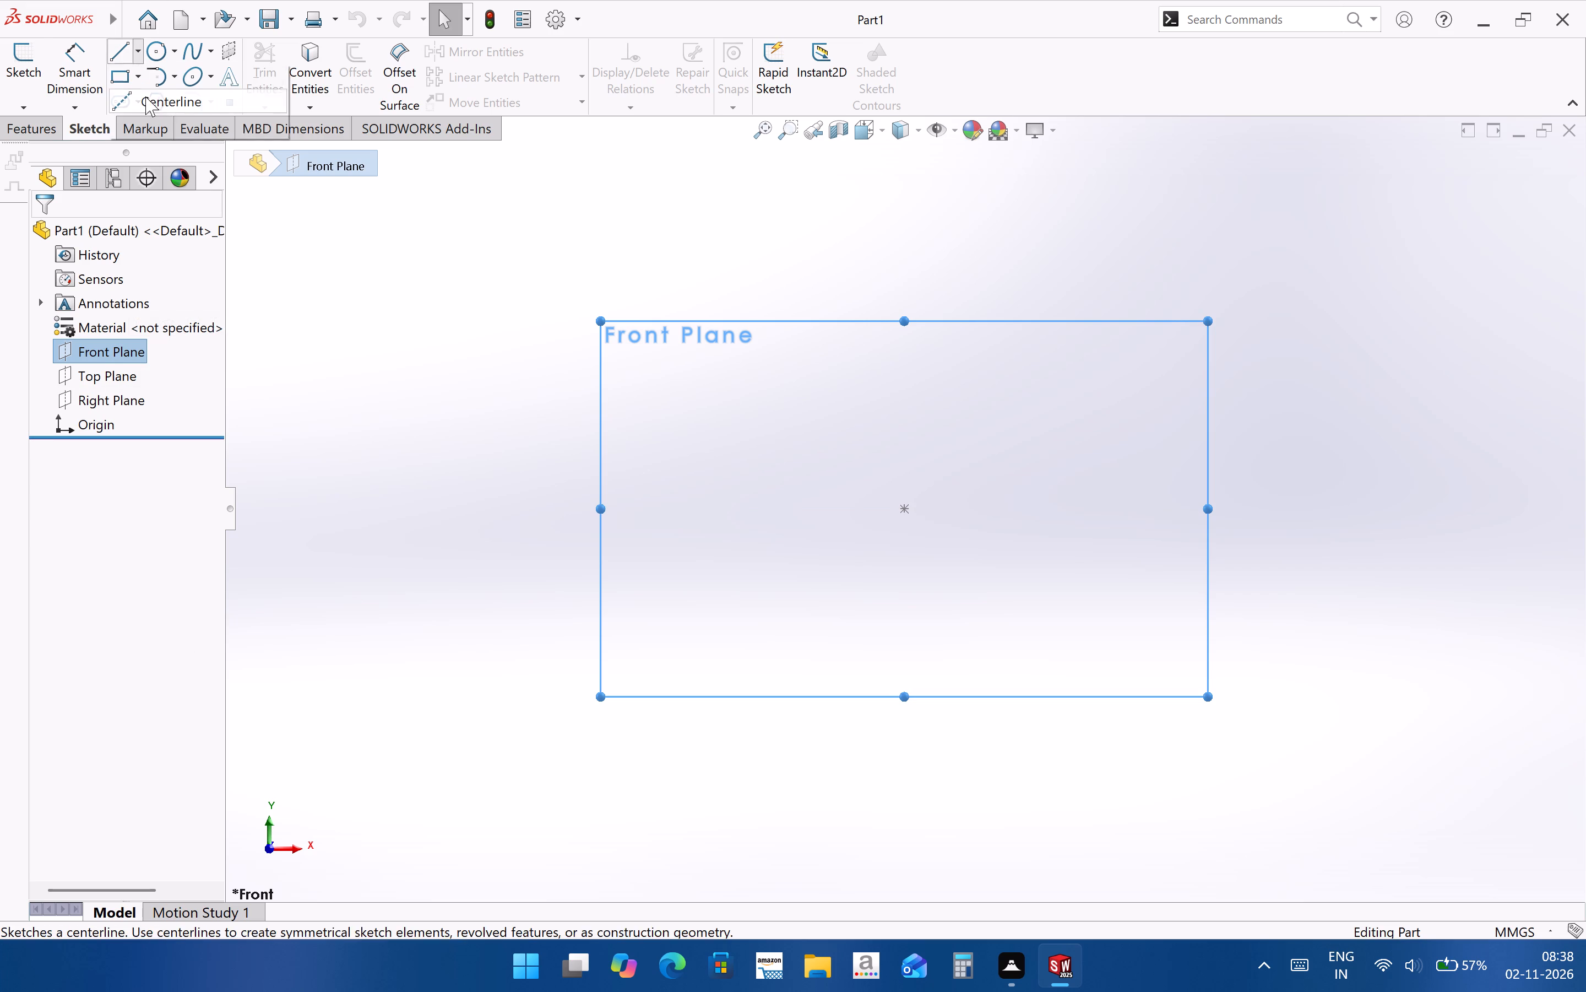
{"action": "left_click", "coordinate": [905, 175]}
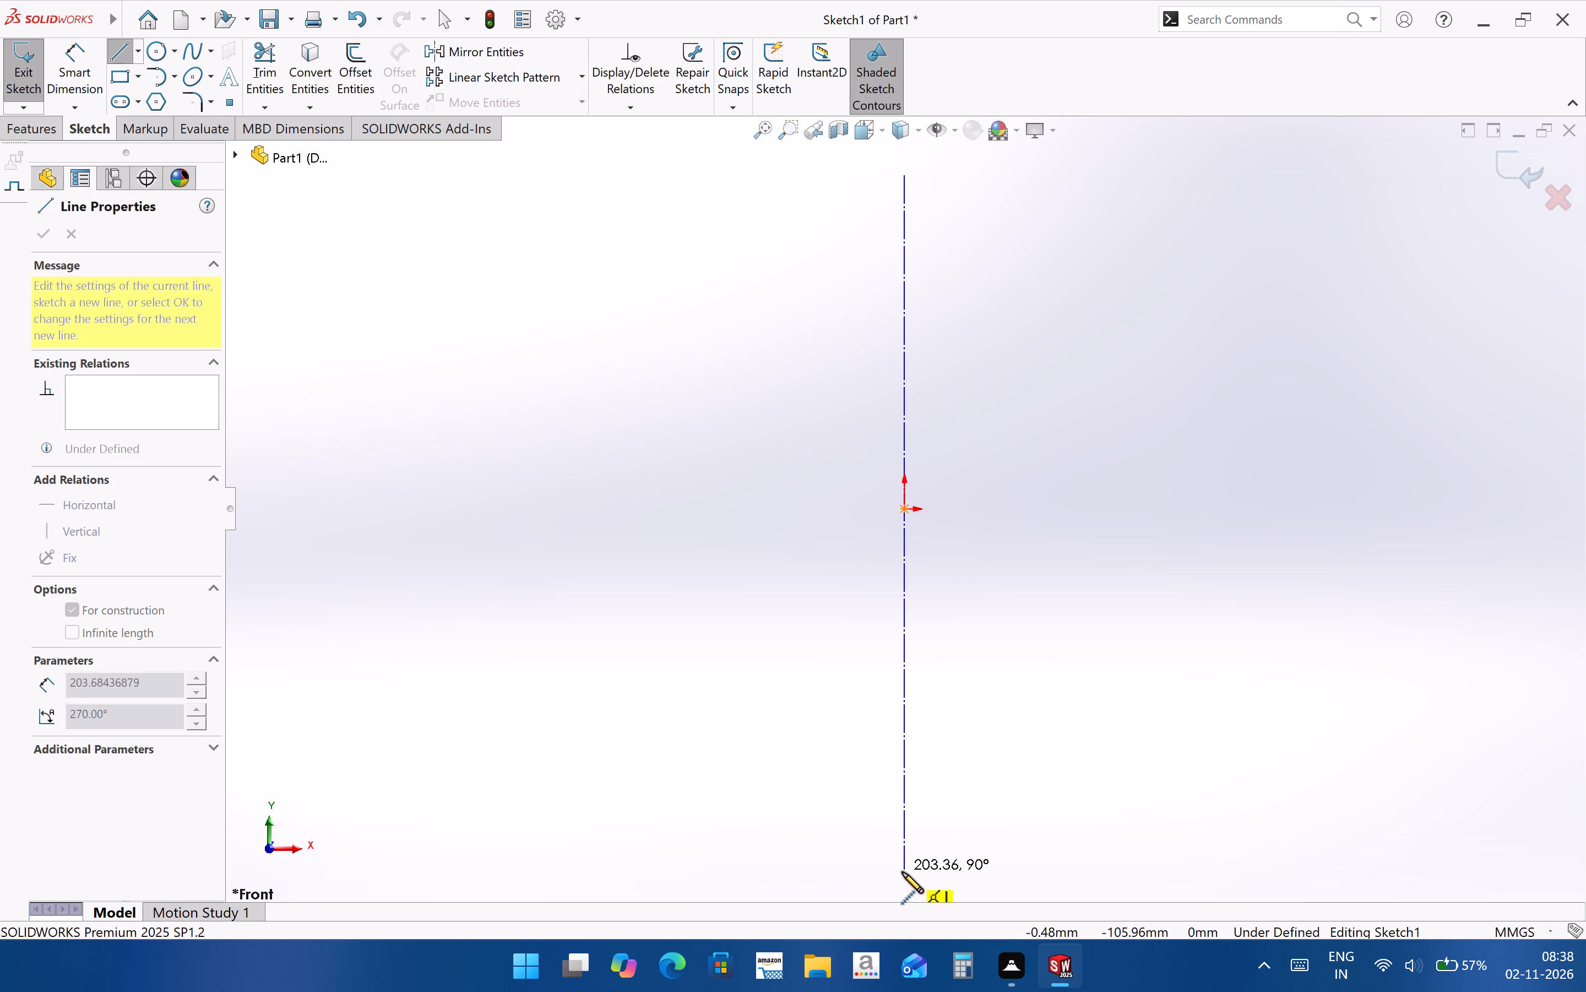
{"action": "left_click", "coordinate": [901, 872]}
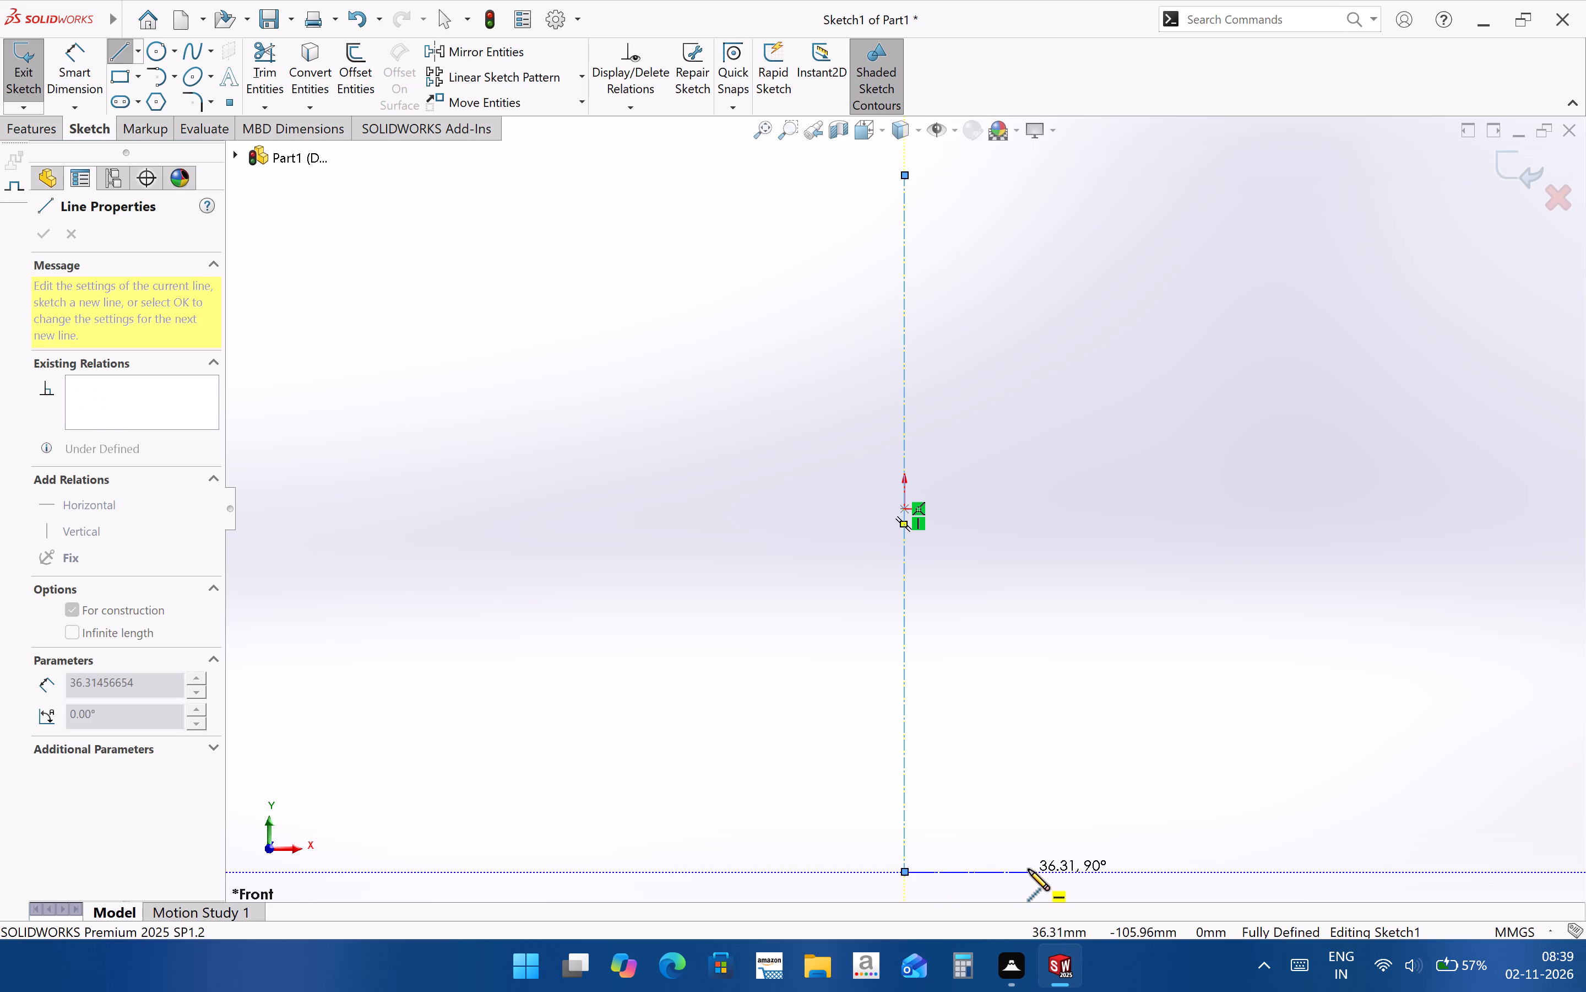
{"action": "key", "text": "Escape"}
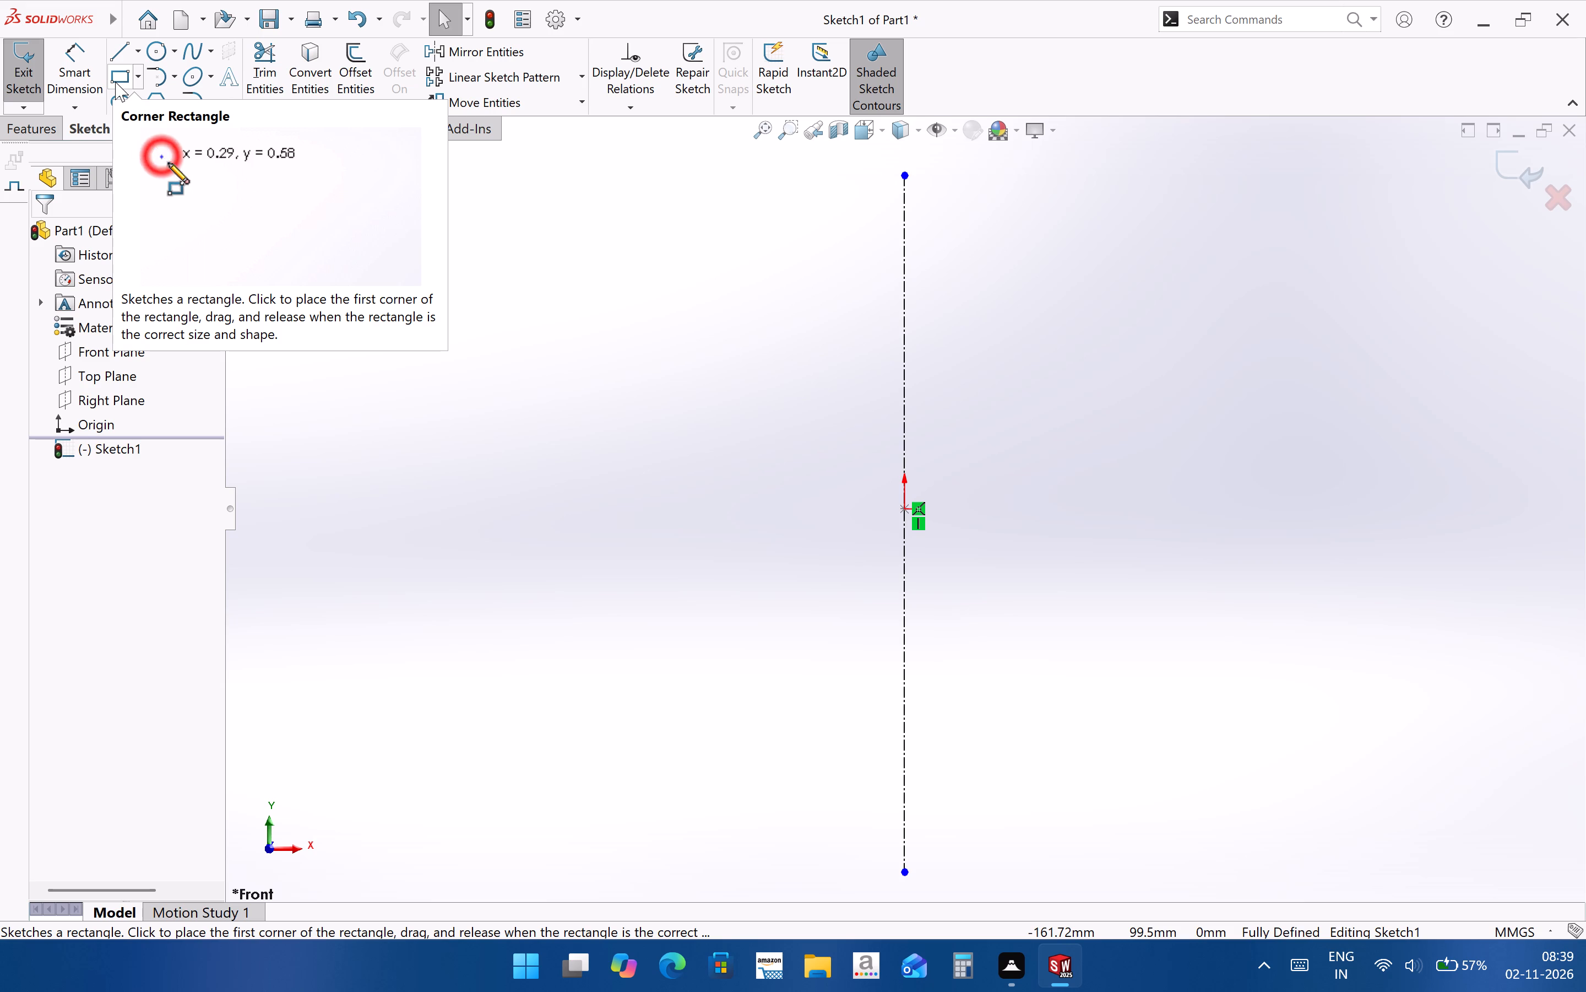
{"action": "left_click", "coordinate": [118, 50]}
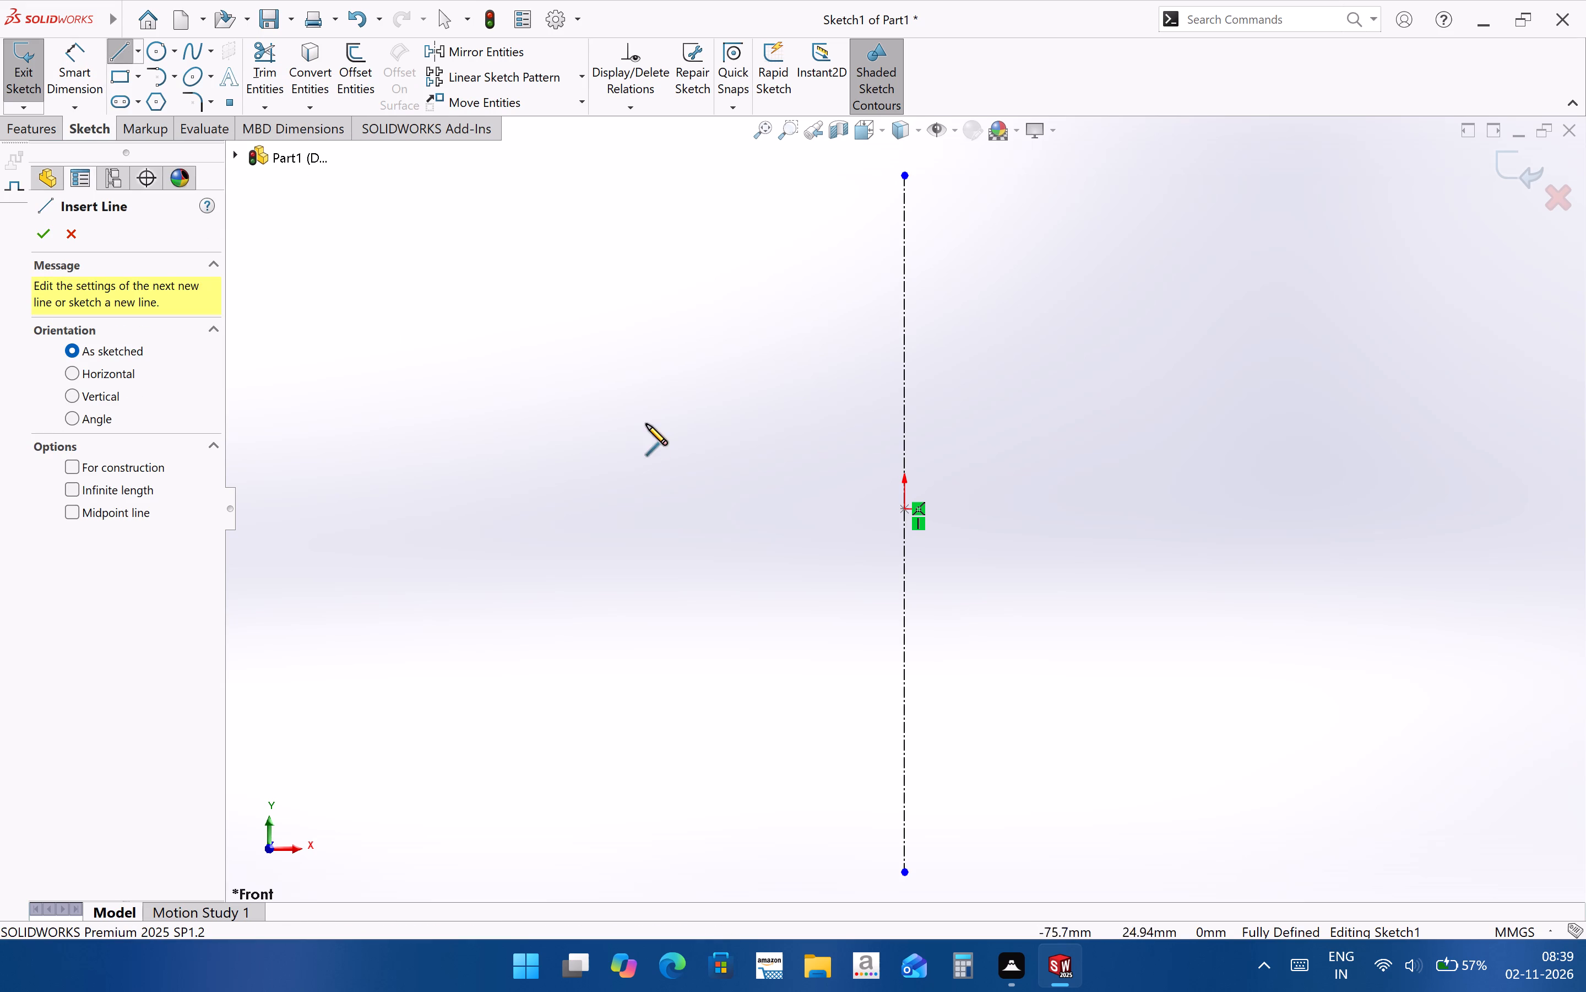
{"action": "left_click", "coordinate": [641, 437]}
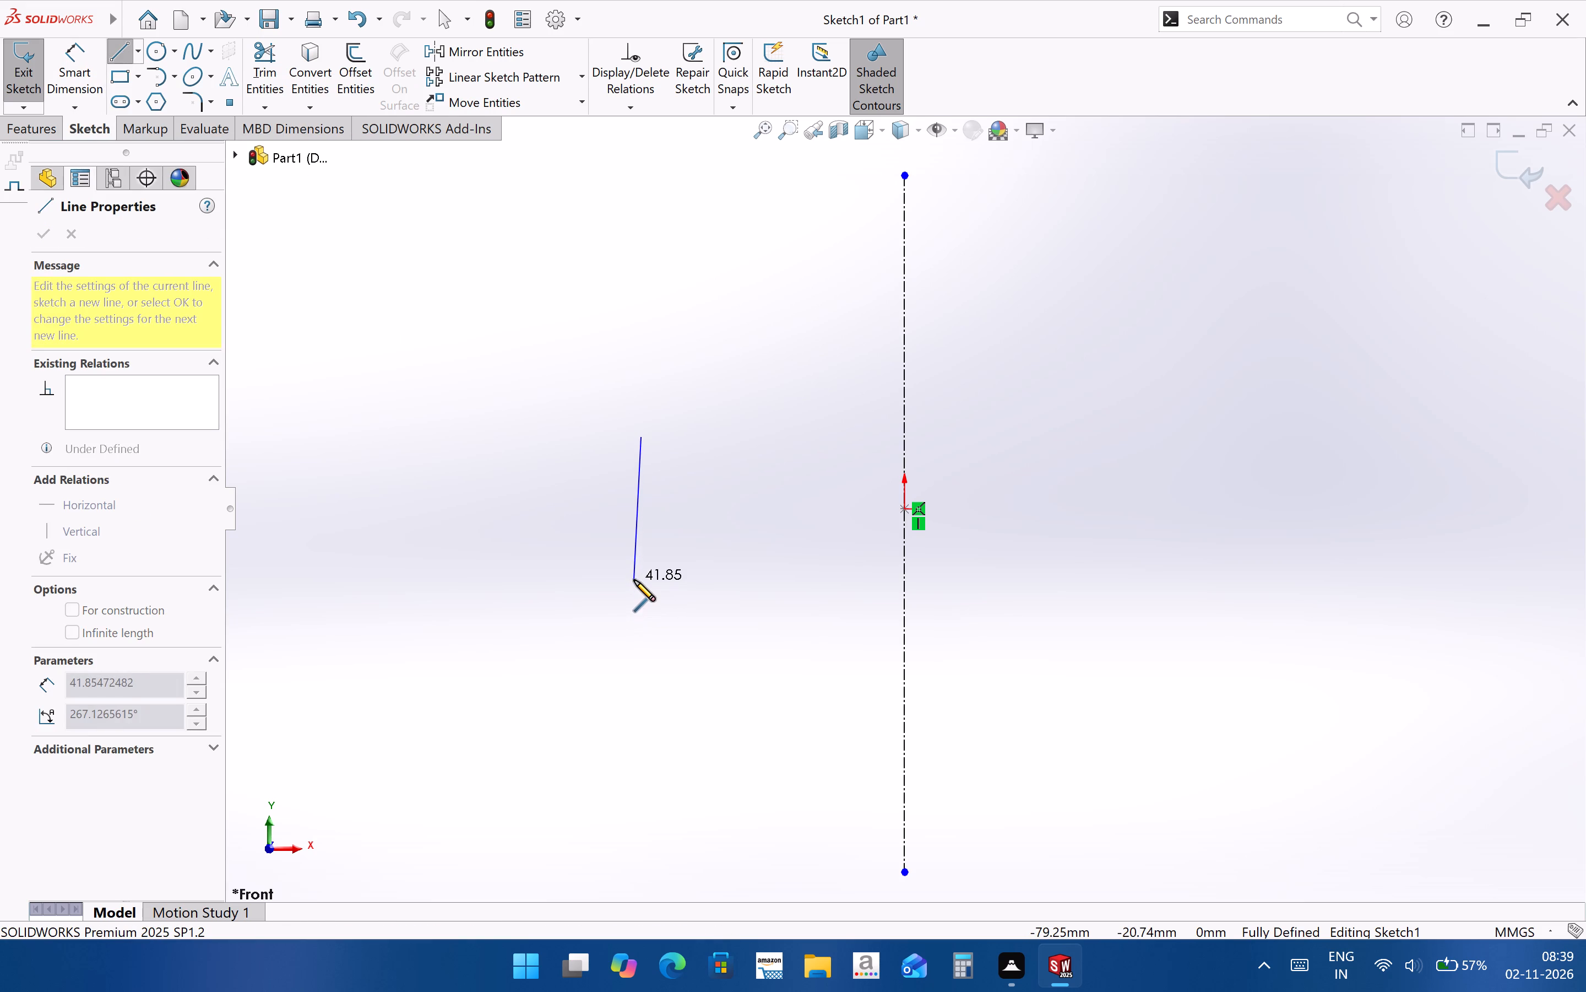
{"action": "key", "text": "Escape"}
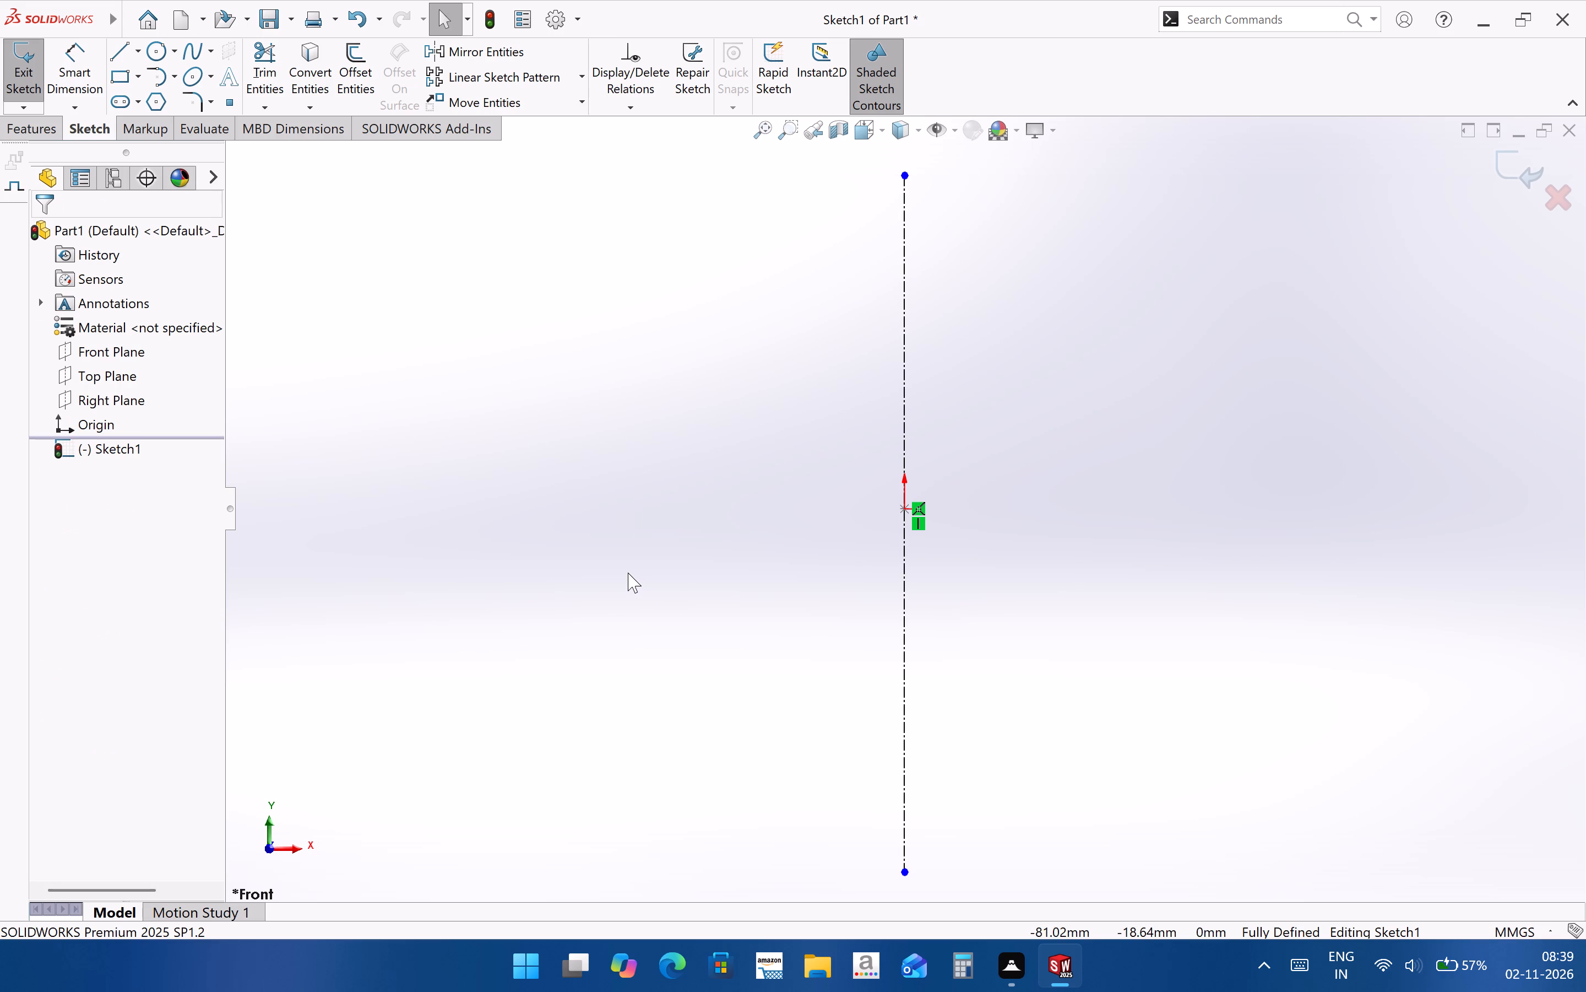
Draw a horizontal centerline about 296 mm long through the origin, crossing the vertical centerline.
{"action": "left_click", "coordinate": [142, 52]}
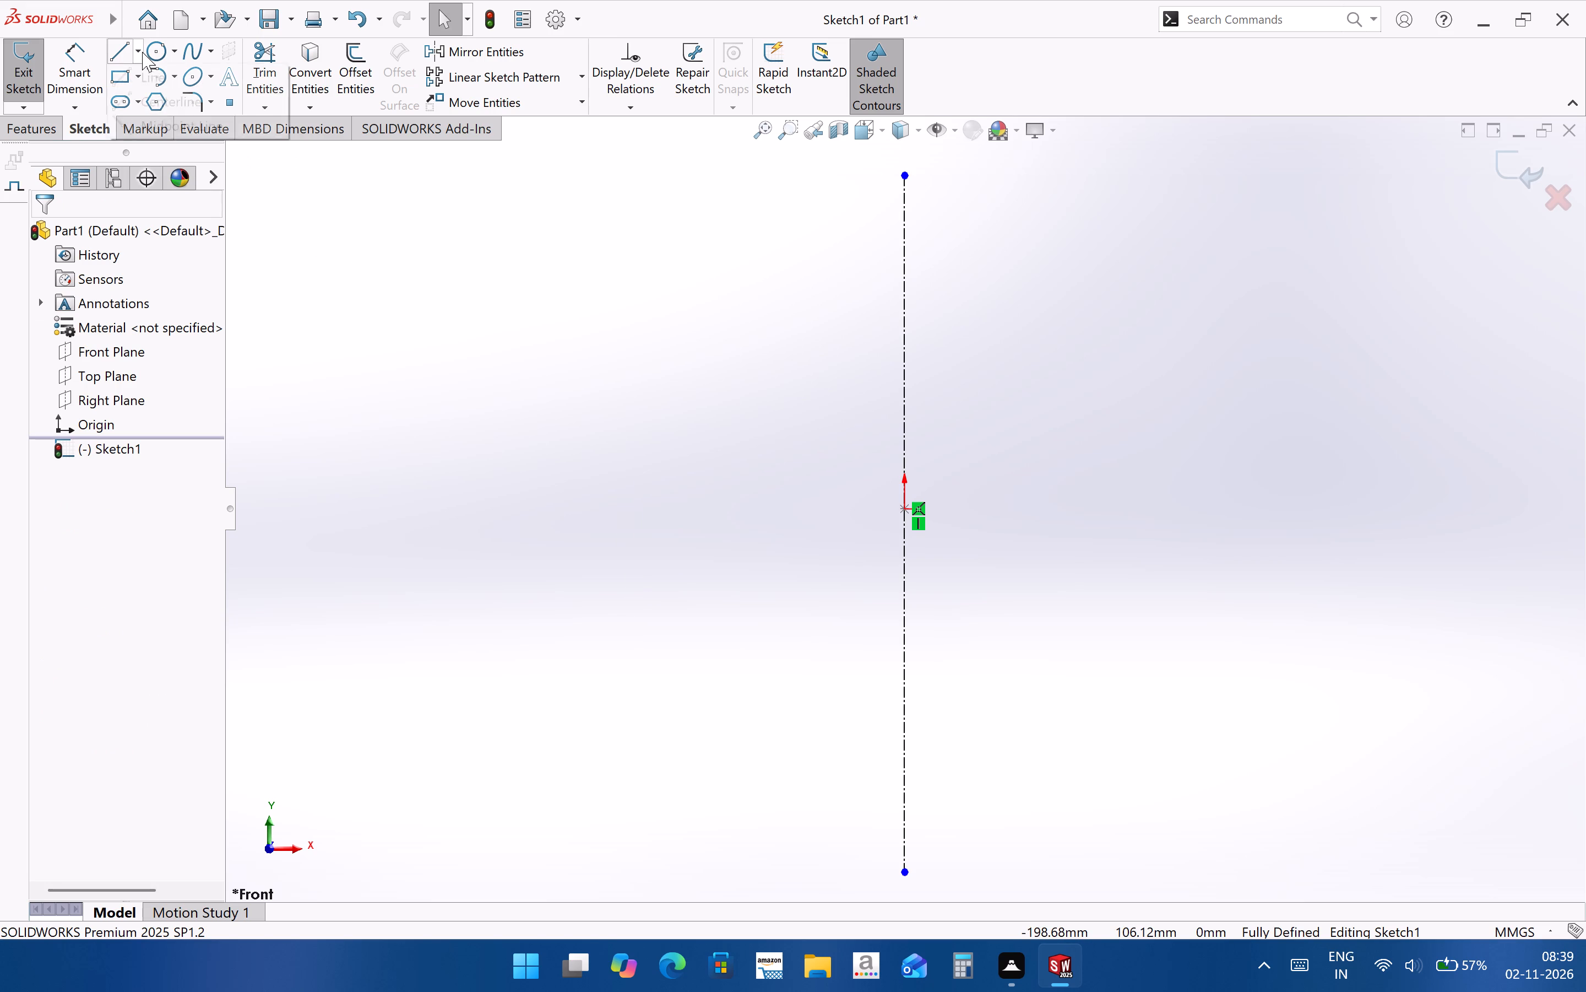
{"action": "left_click", "coordinate": [135, 95]}
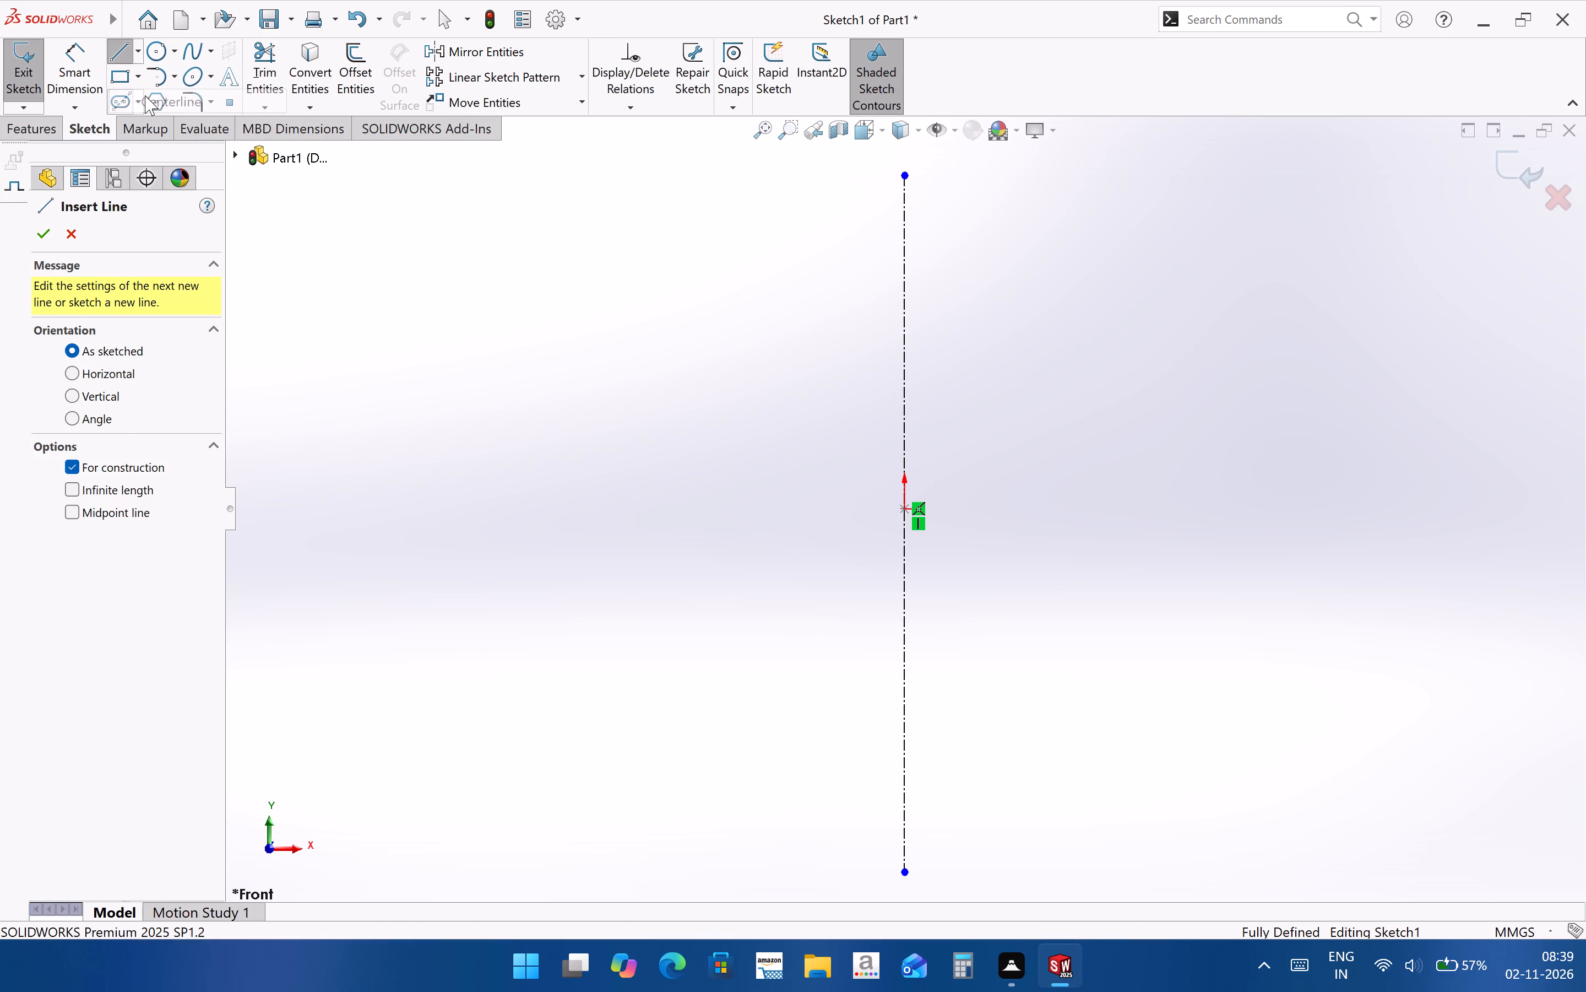
{"action": "left_click", "coordinate": [426, 511]}
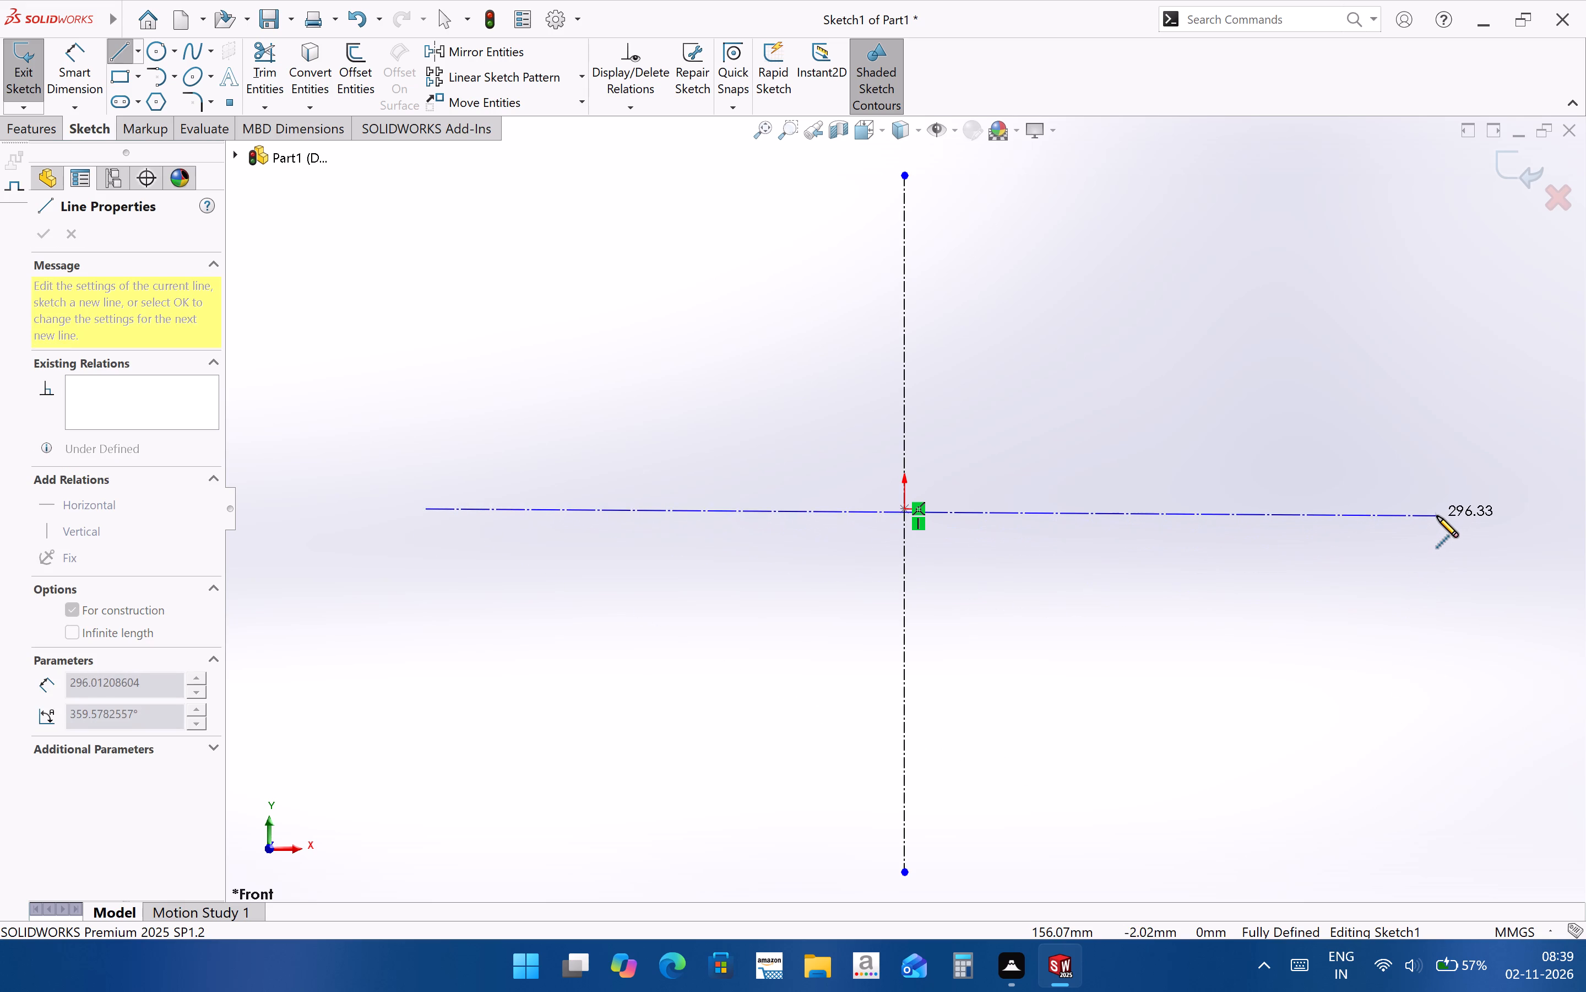
{"action": "left_click", "coordinate": [1437, 510]}
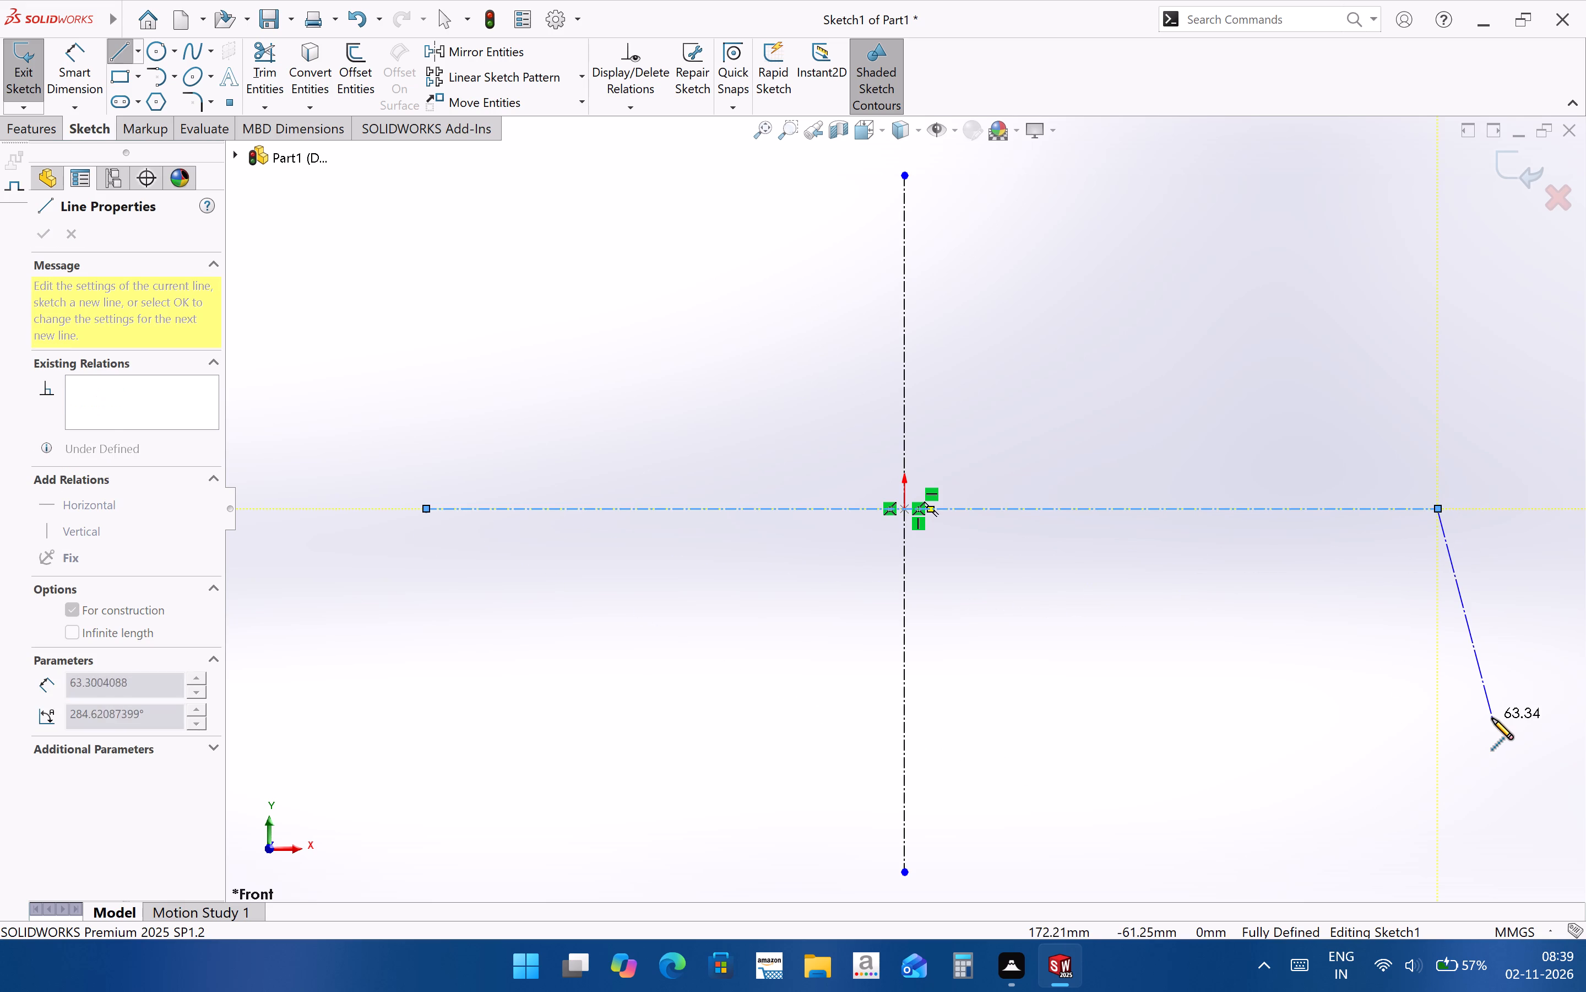
{"action": "key", "text": "Escape"}
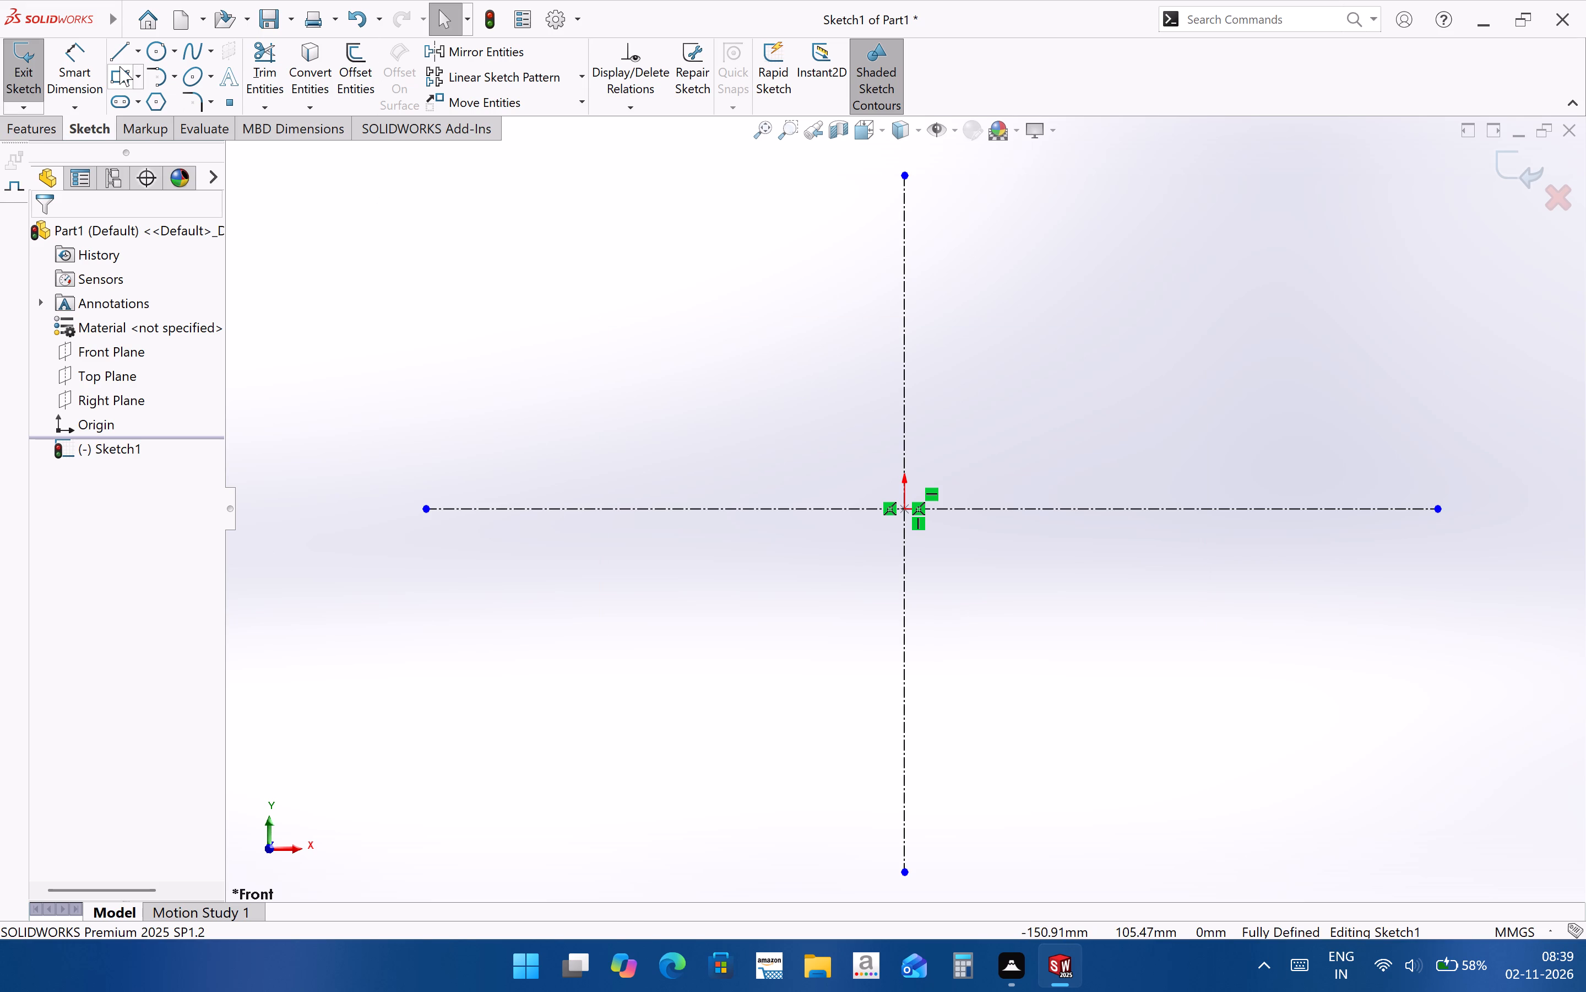
Sketch a solid vertical line about 107 mm long, roughly 58 mm left of the origin, crossing the horizontal centerline.
{"action": "left_click", "coordinate": [112, 51]}
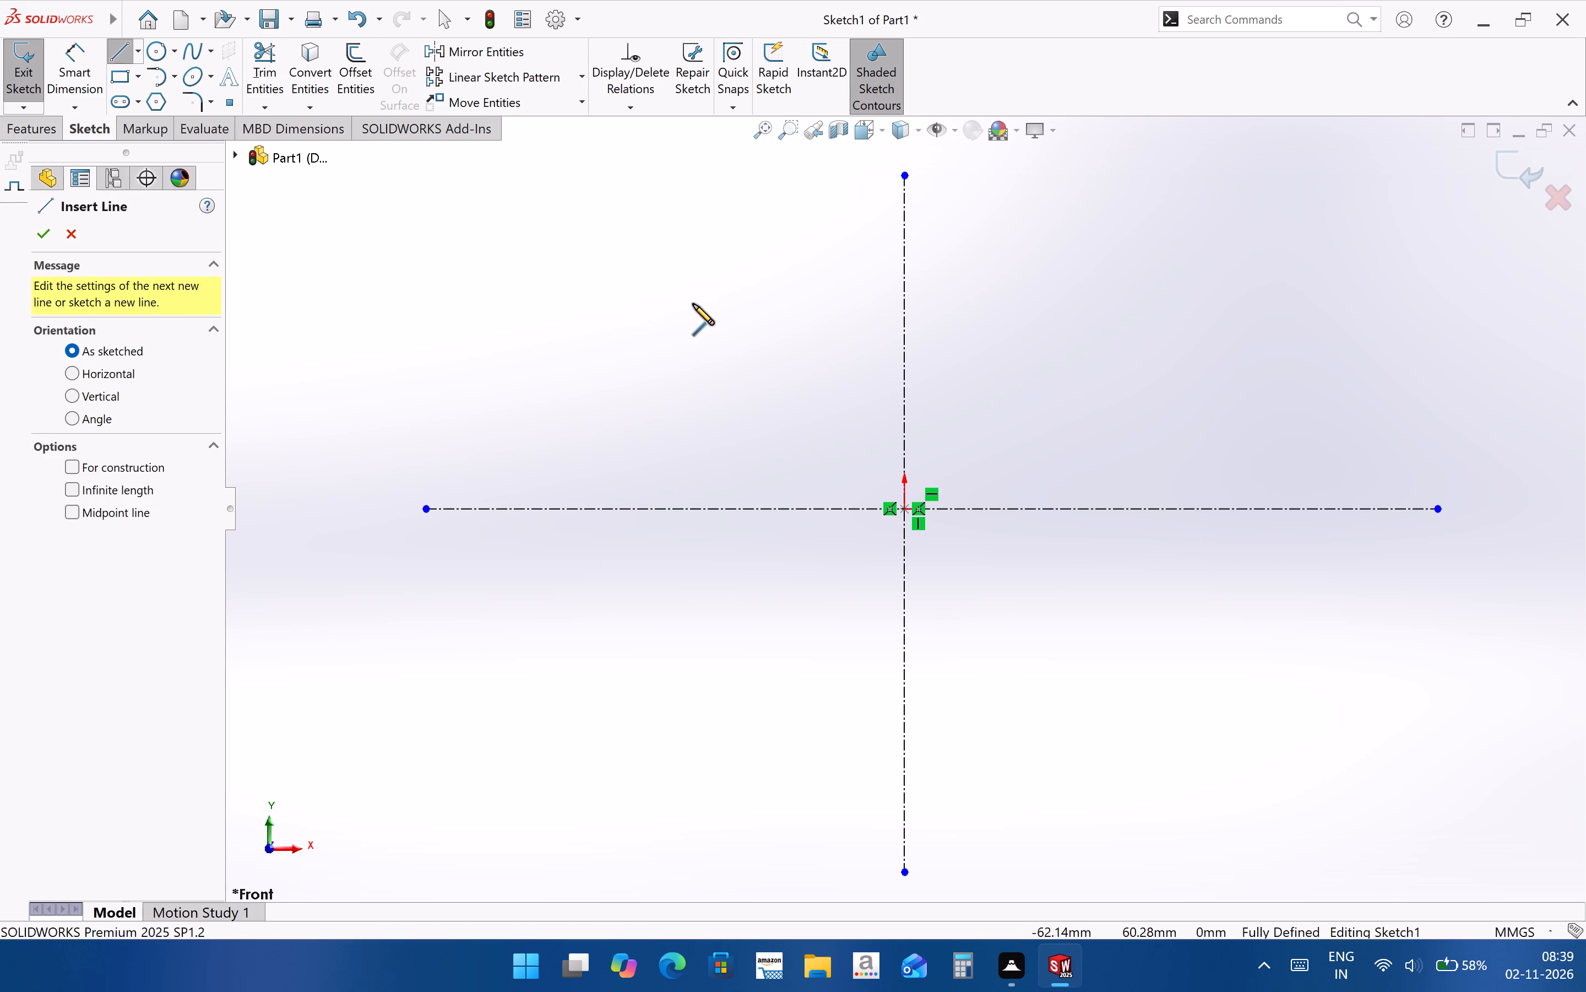
{"action": "left_click", "coordinate": [707, 333]}
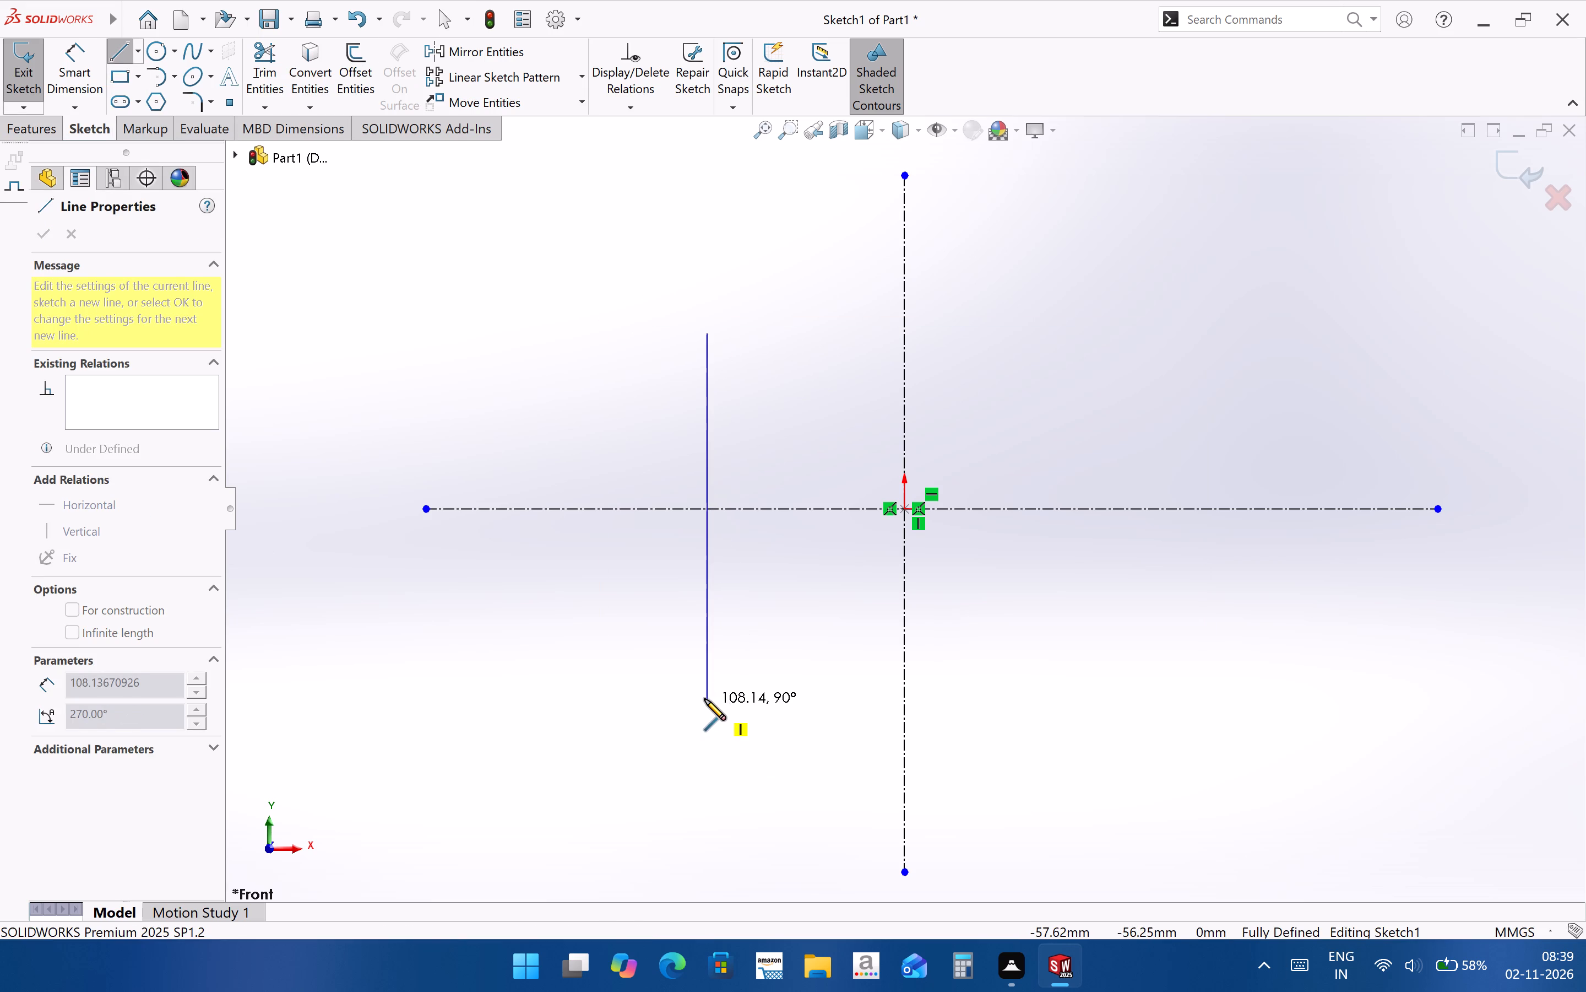
{"action": "left_click", "coordinate": [704, 699]}
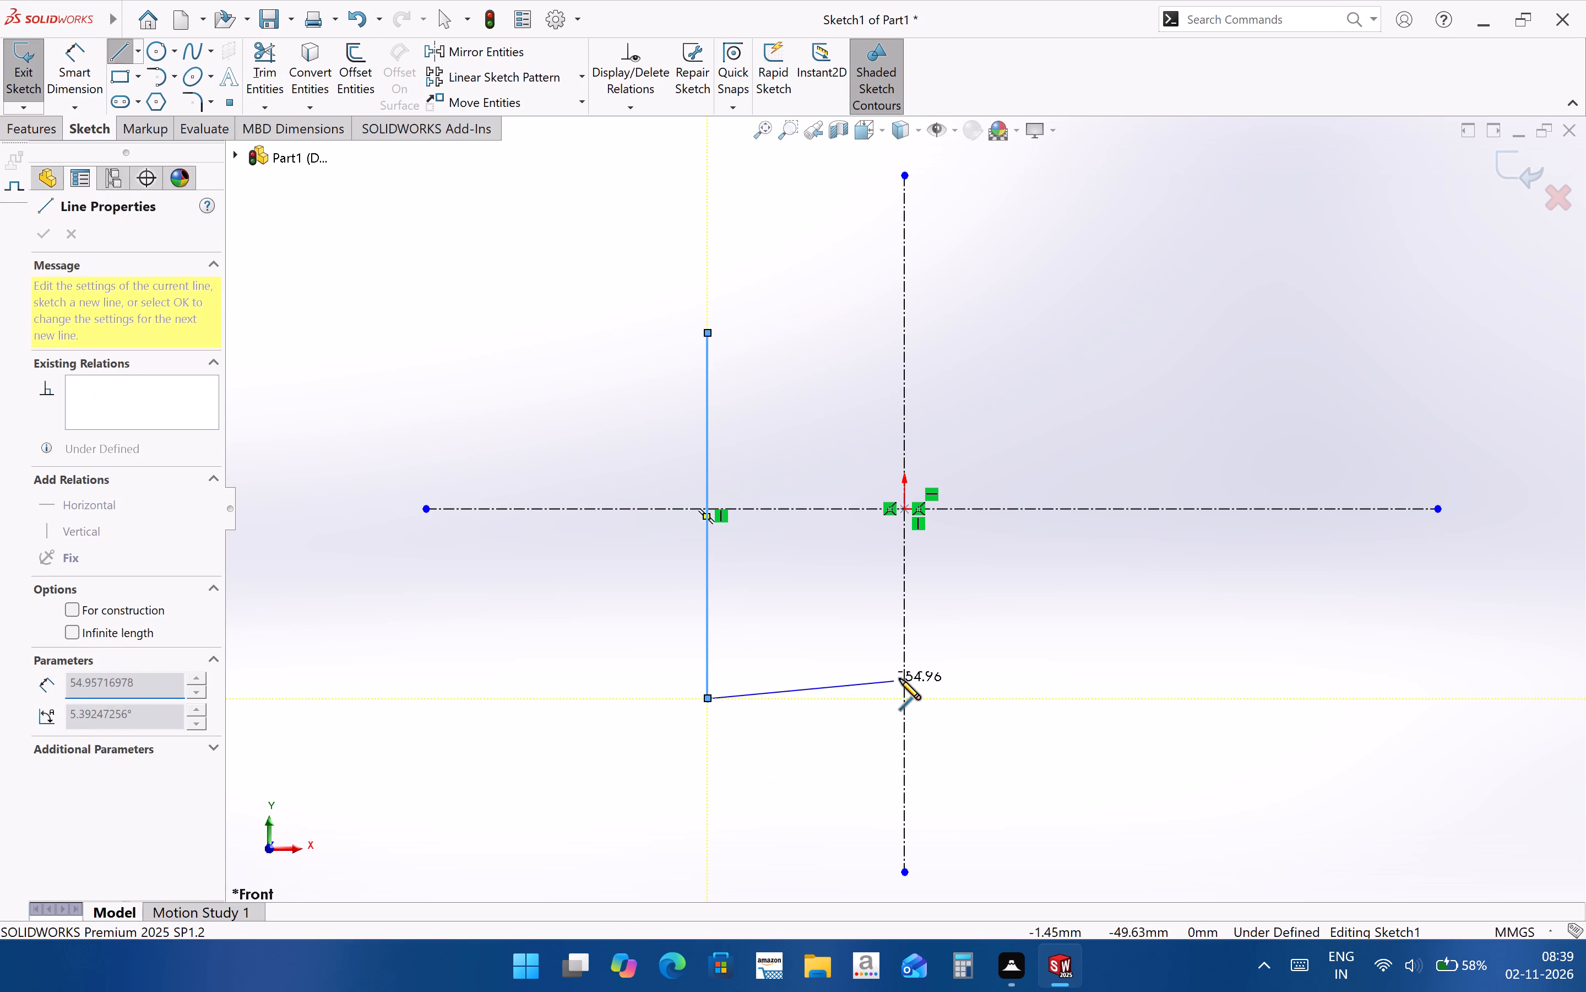
{"action": "key", "text": "Escape"}
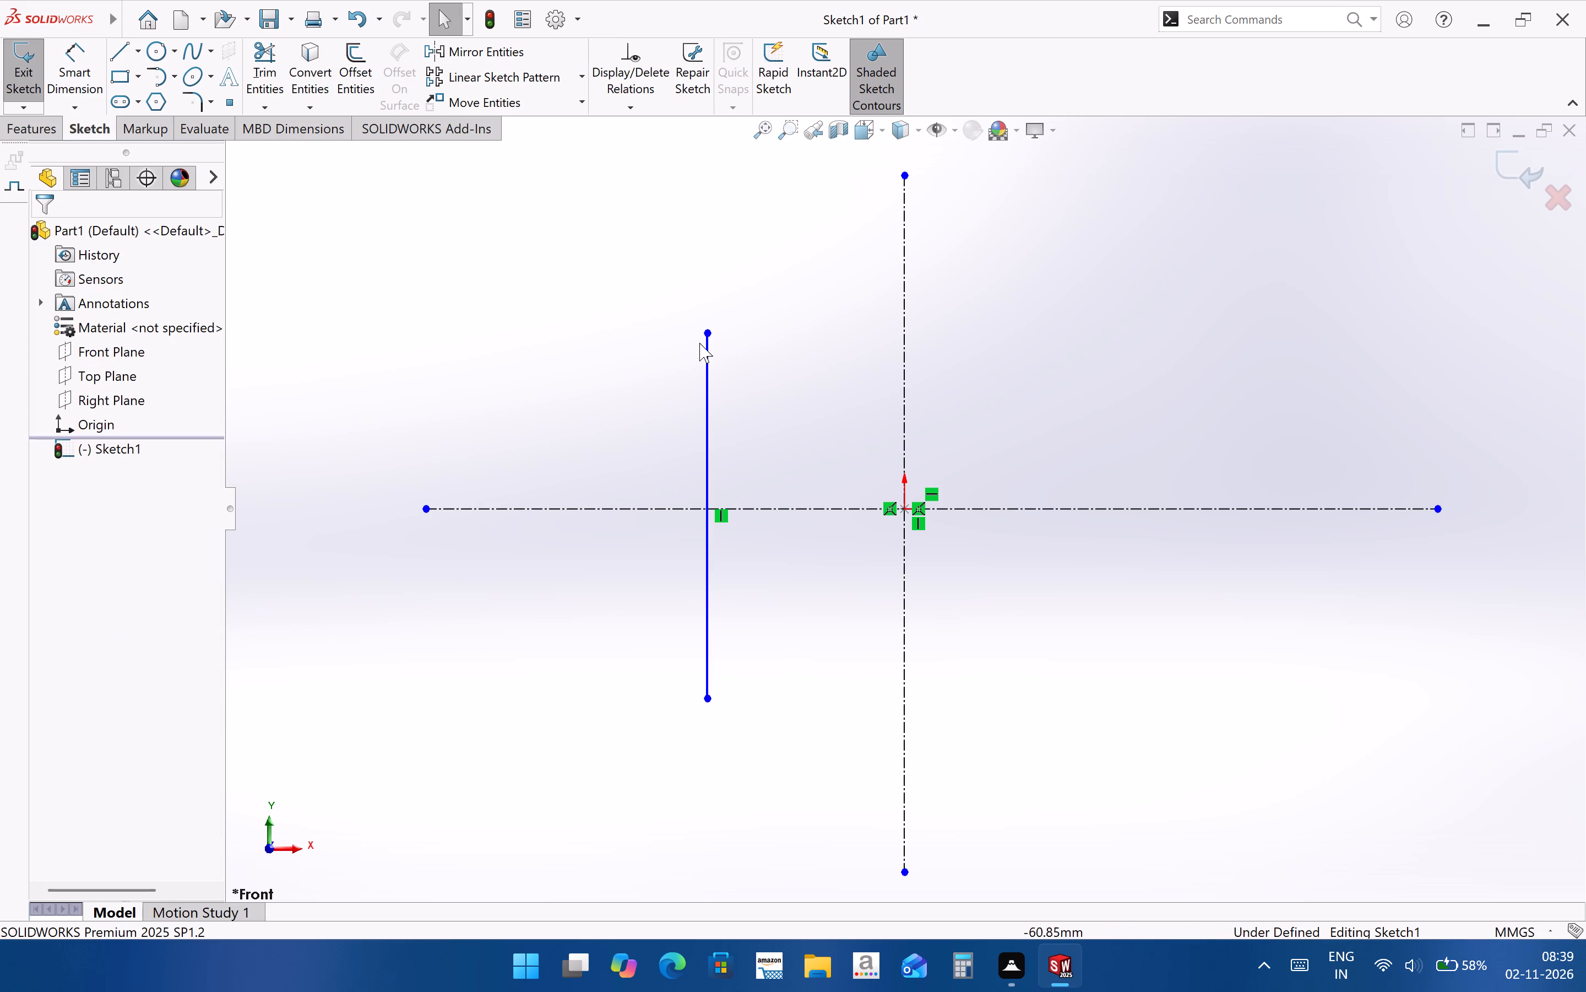
Make the two endpoints of the solid vertical line symmetric about the horizontal centerline.
{"action": "left_click", "coordinate": [709, 331]}
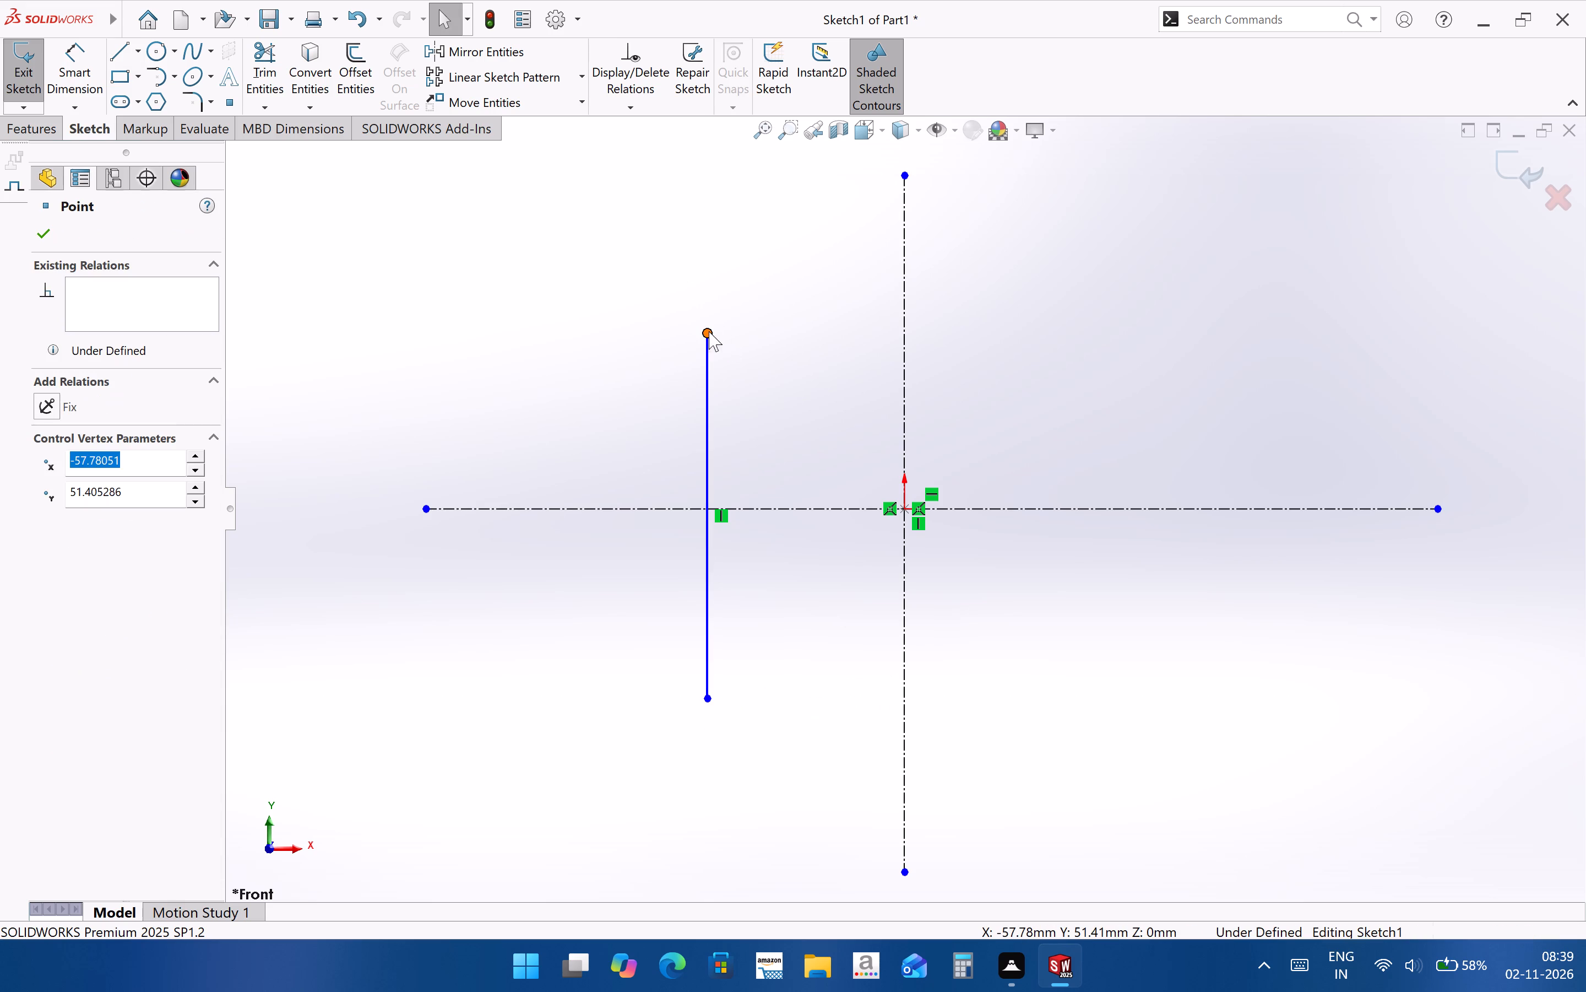
{"action": "left_click", "coordinate": [710, 700], "text": "ctrl"}
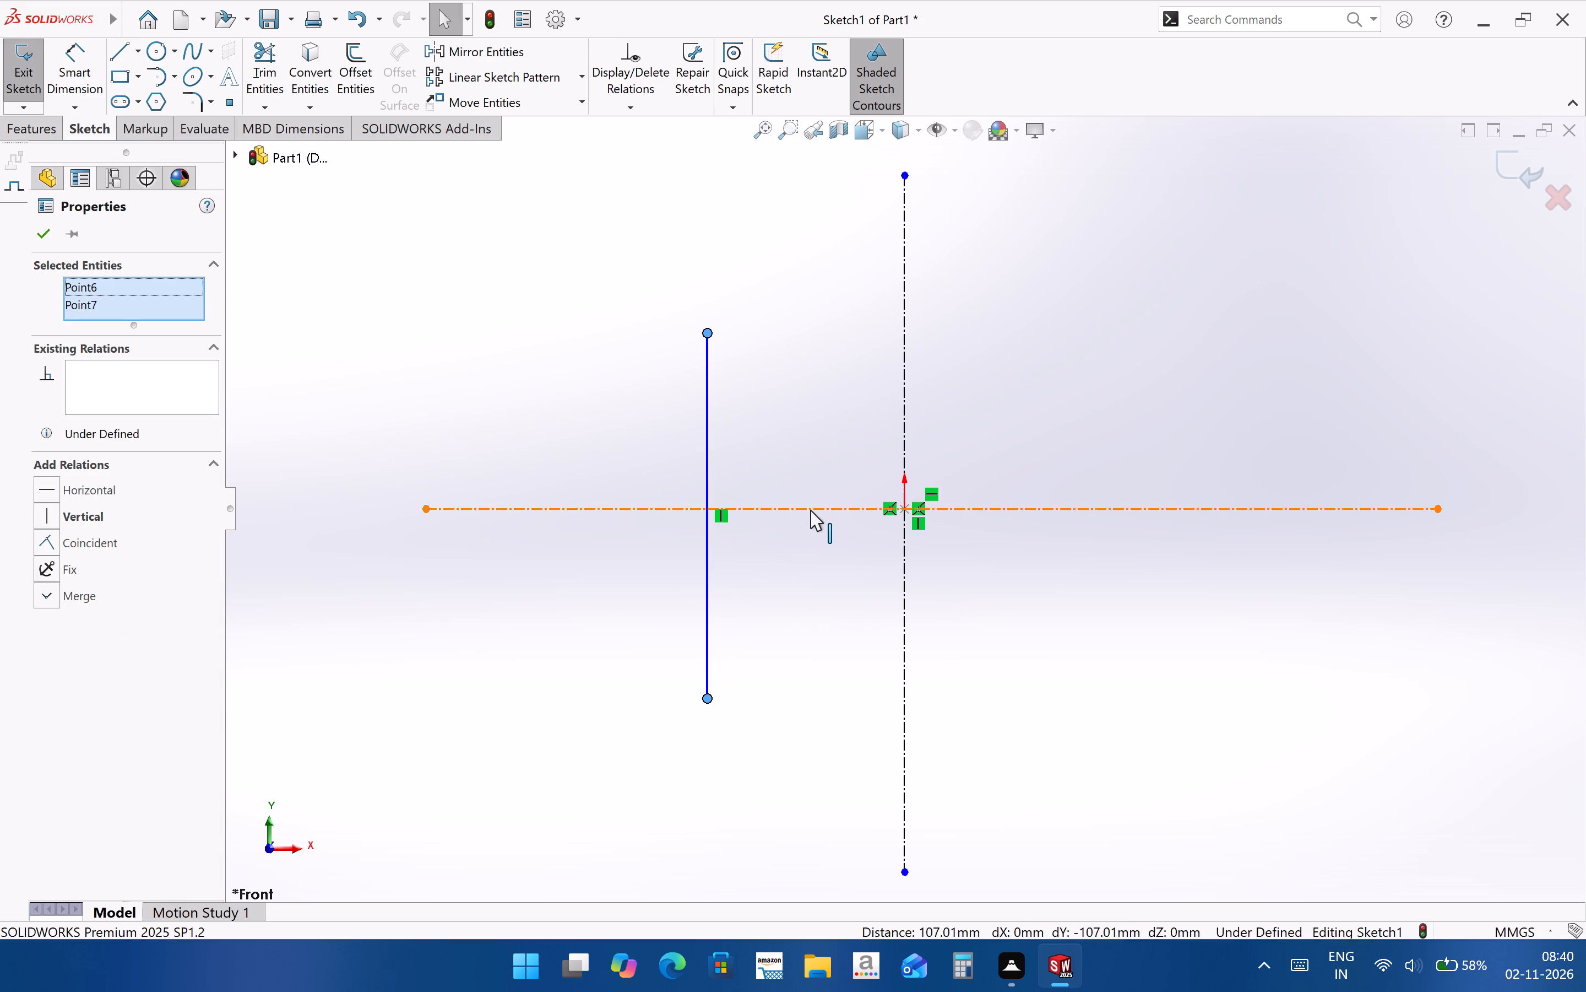
{"action": "left_click", "coordinate": [810, 510], "text": "ctrl"}
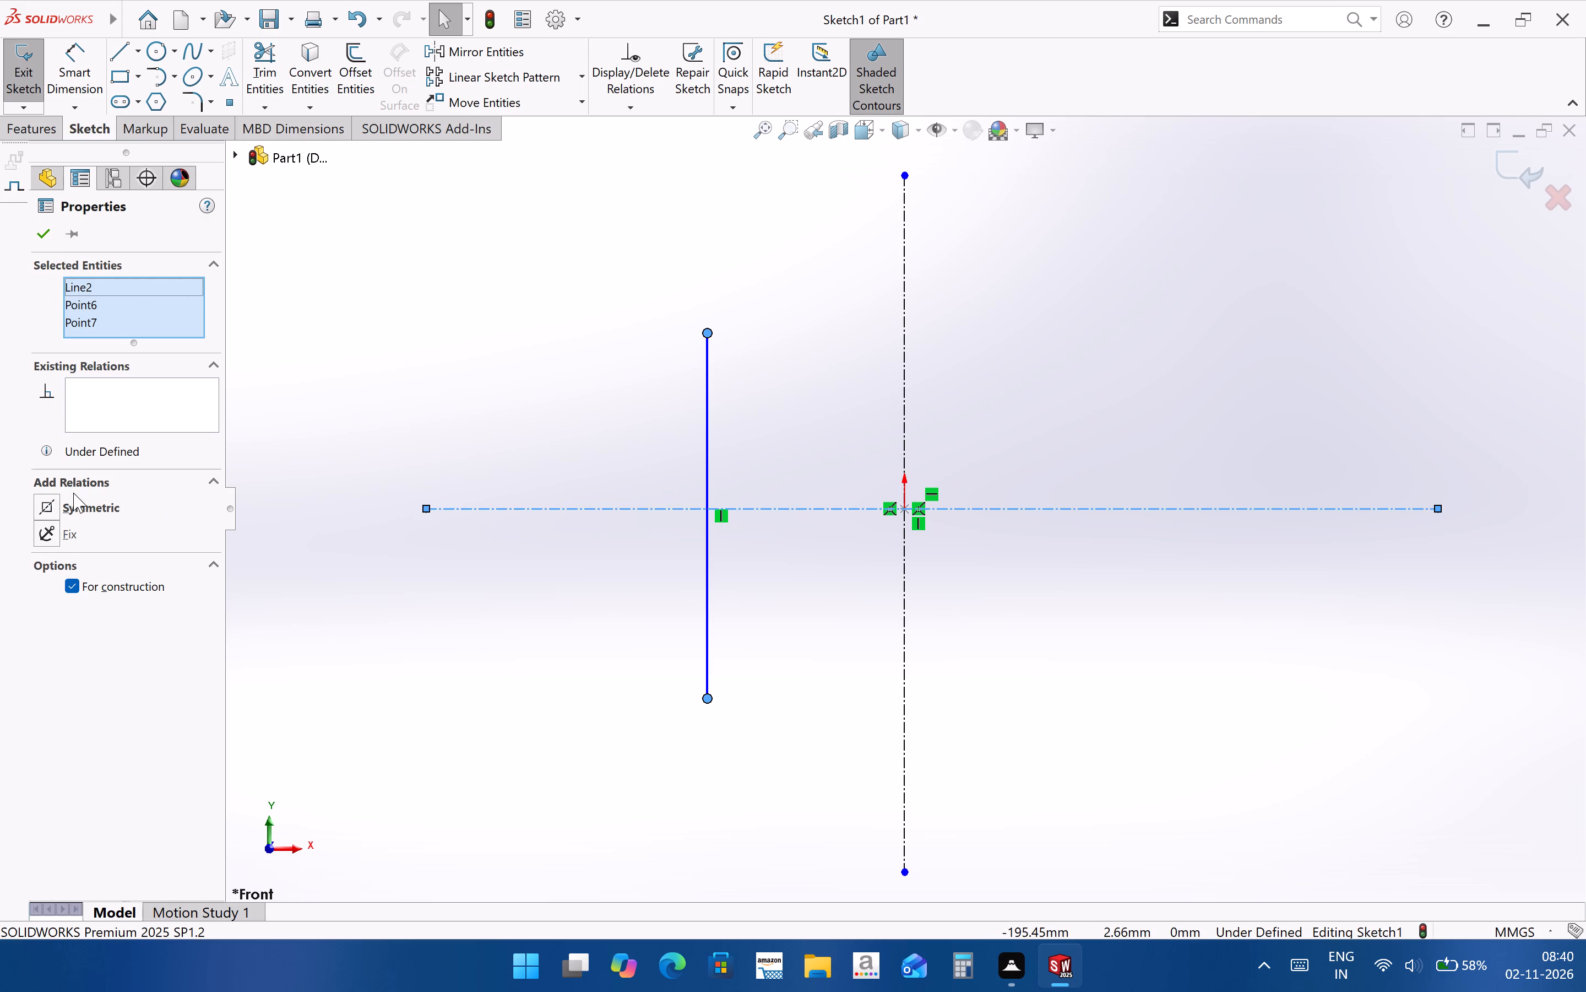
{"action": "left_click", "coordinate": [91, 505]}
{"action": "left_click", "coordinate": [1028, 683]}
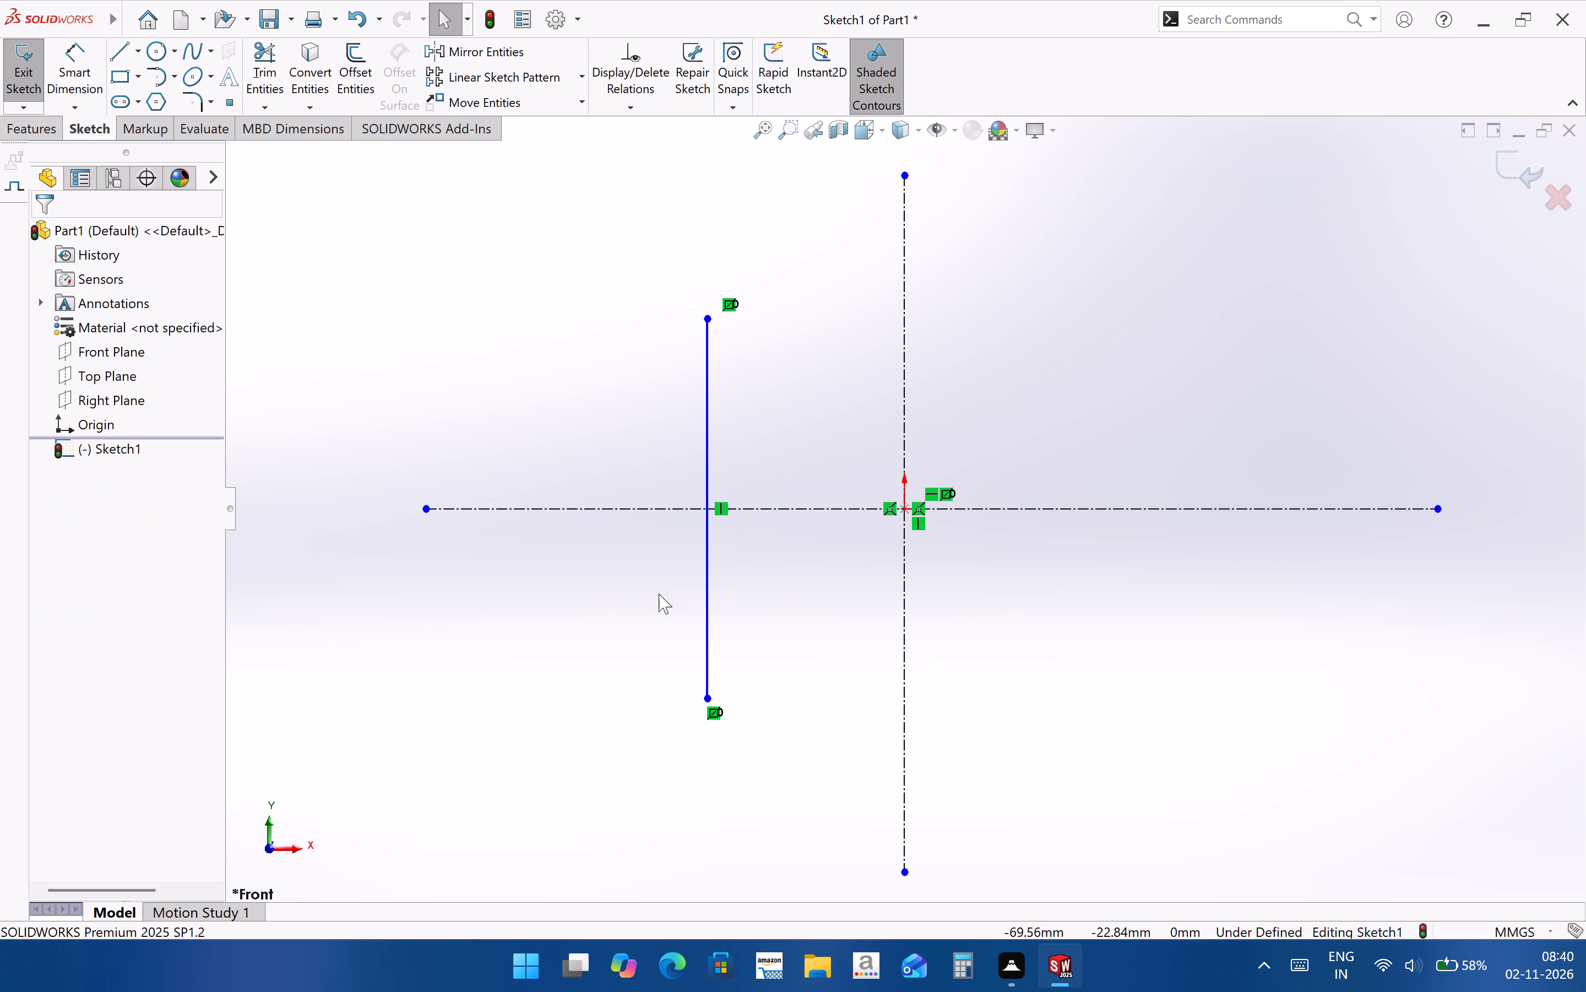
Mirror the solid vertical line about the vertical centerline, keeping the original as a copy.
{"action": "left_click", "coordinate": [704, 606]}
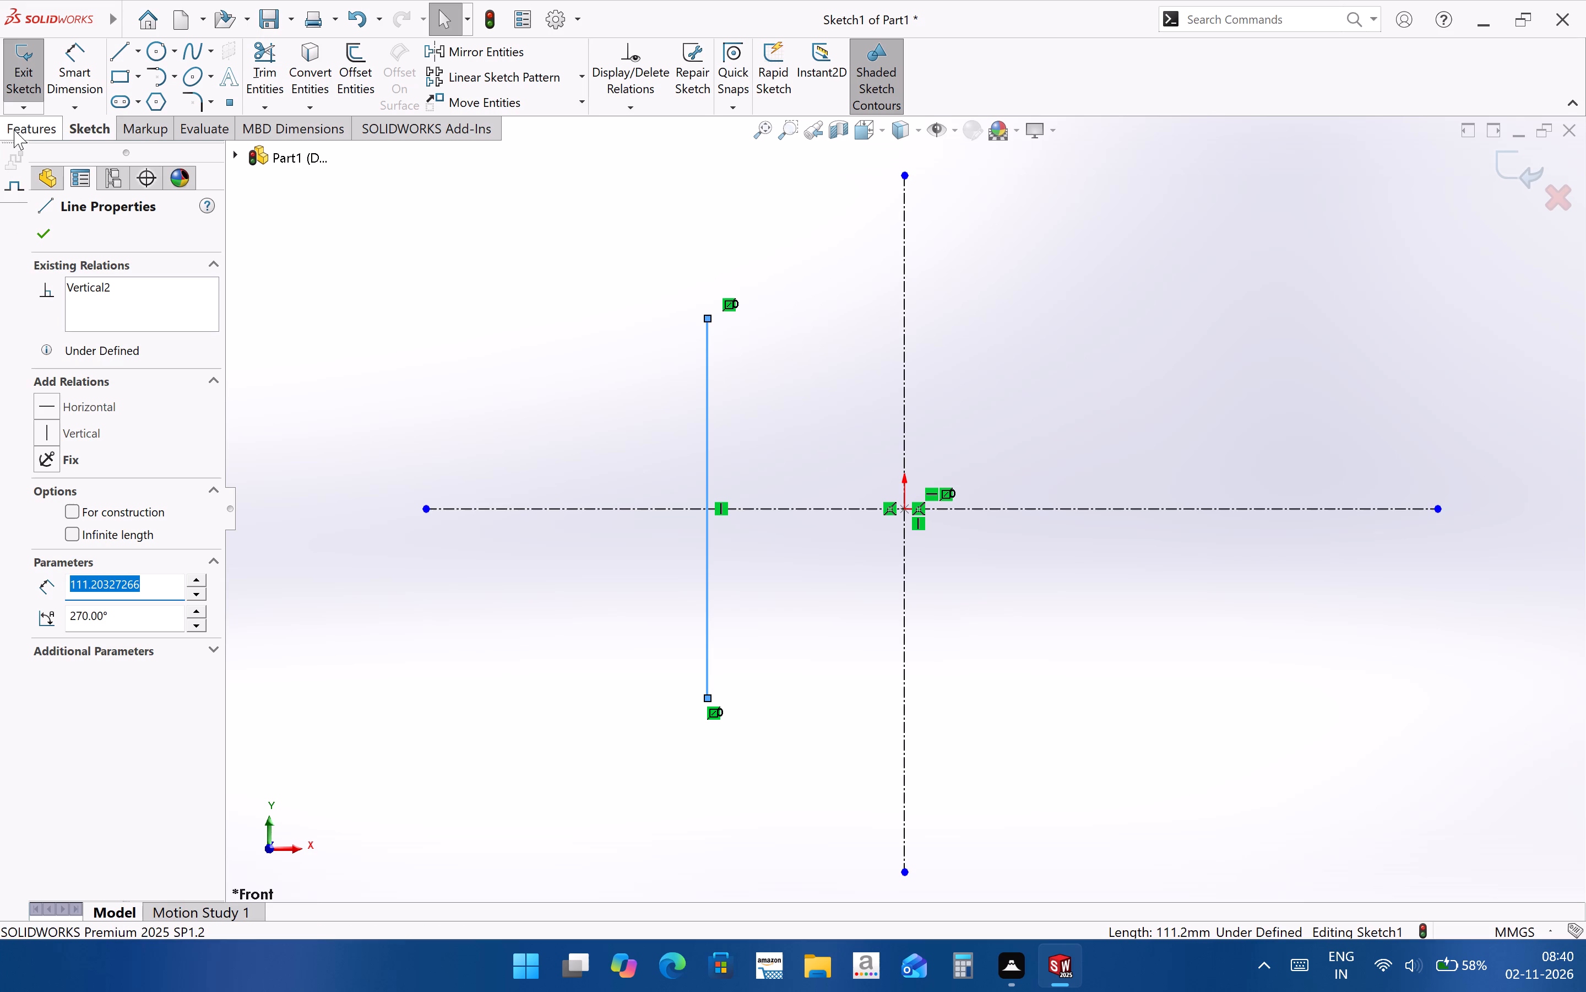
{"action": "left_click", "coordinate": [445, 46]}
{"action": "left_click", "coordinate": [145, 485]}
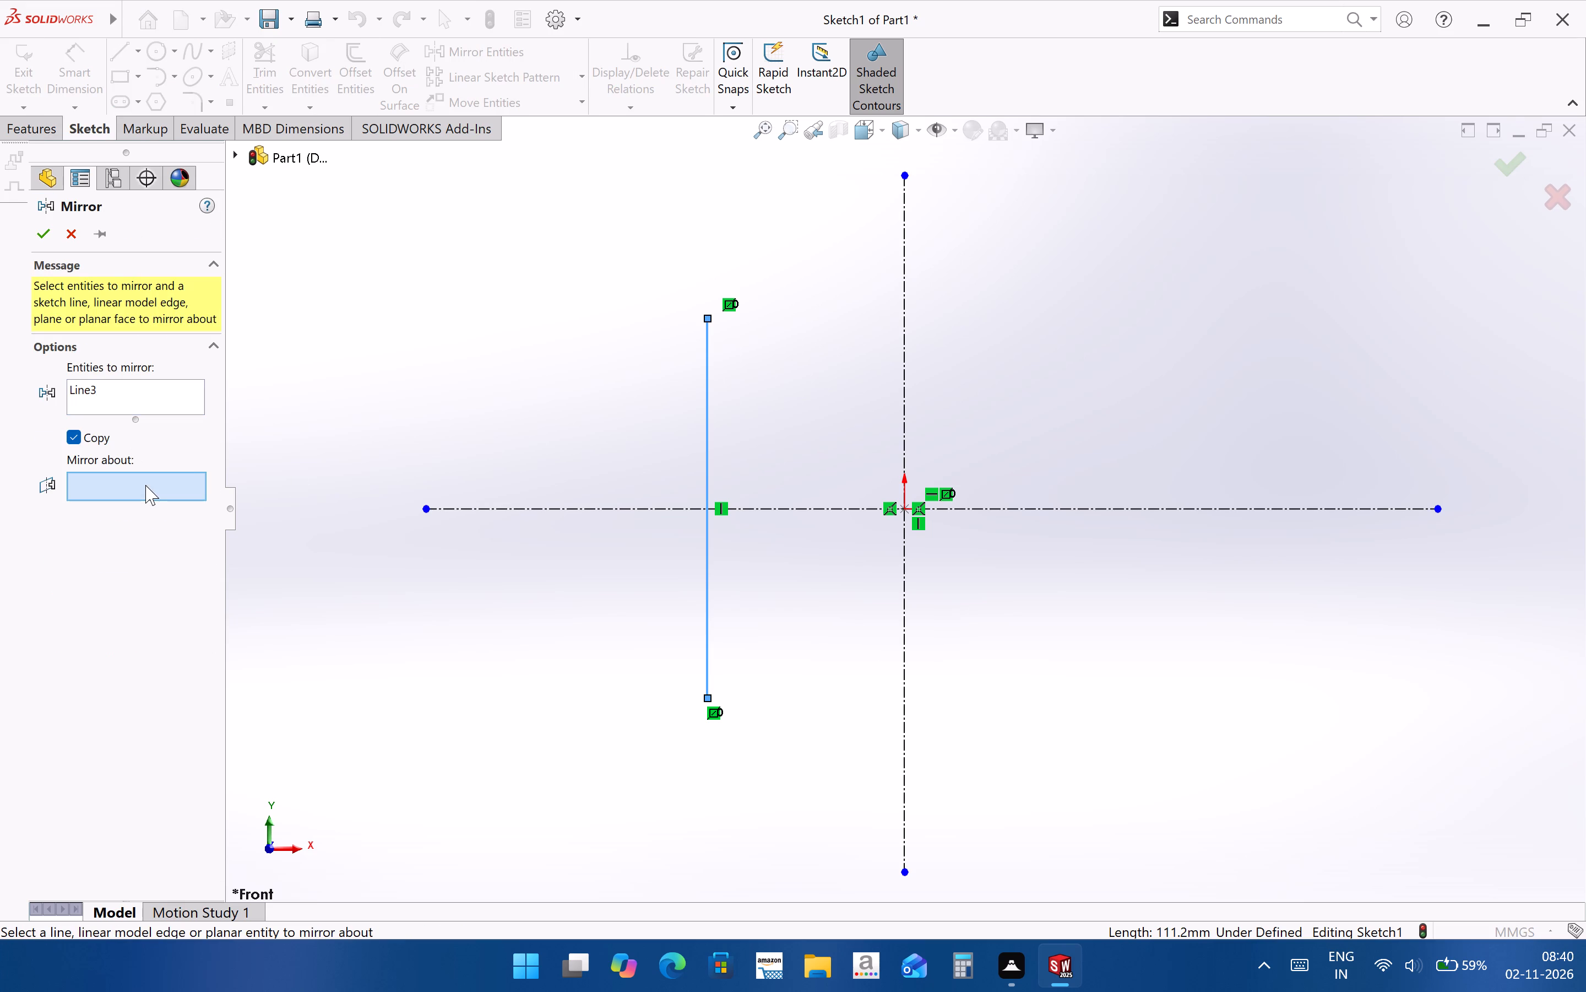
{"action": "left_click", "coordinate": [906, 597]}
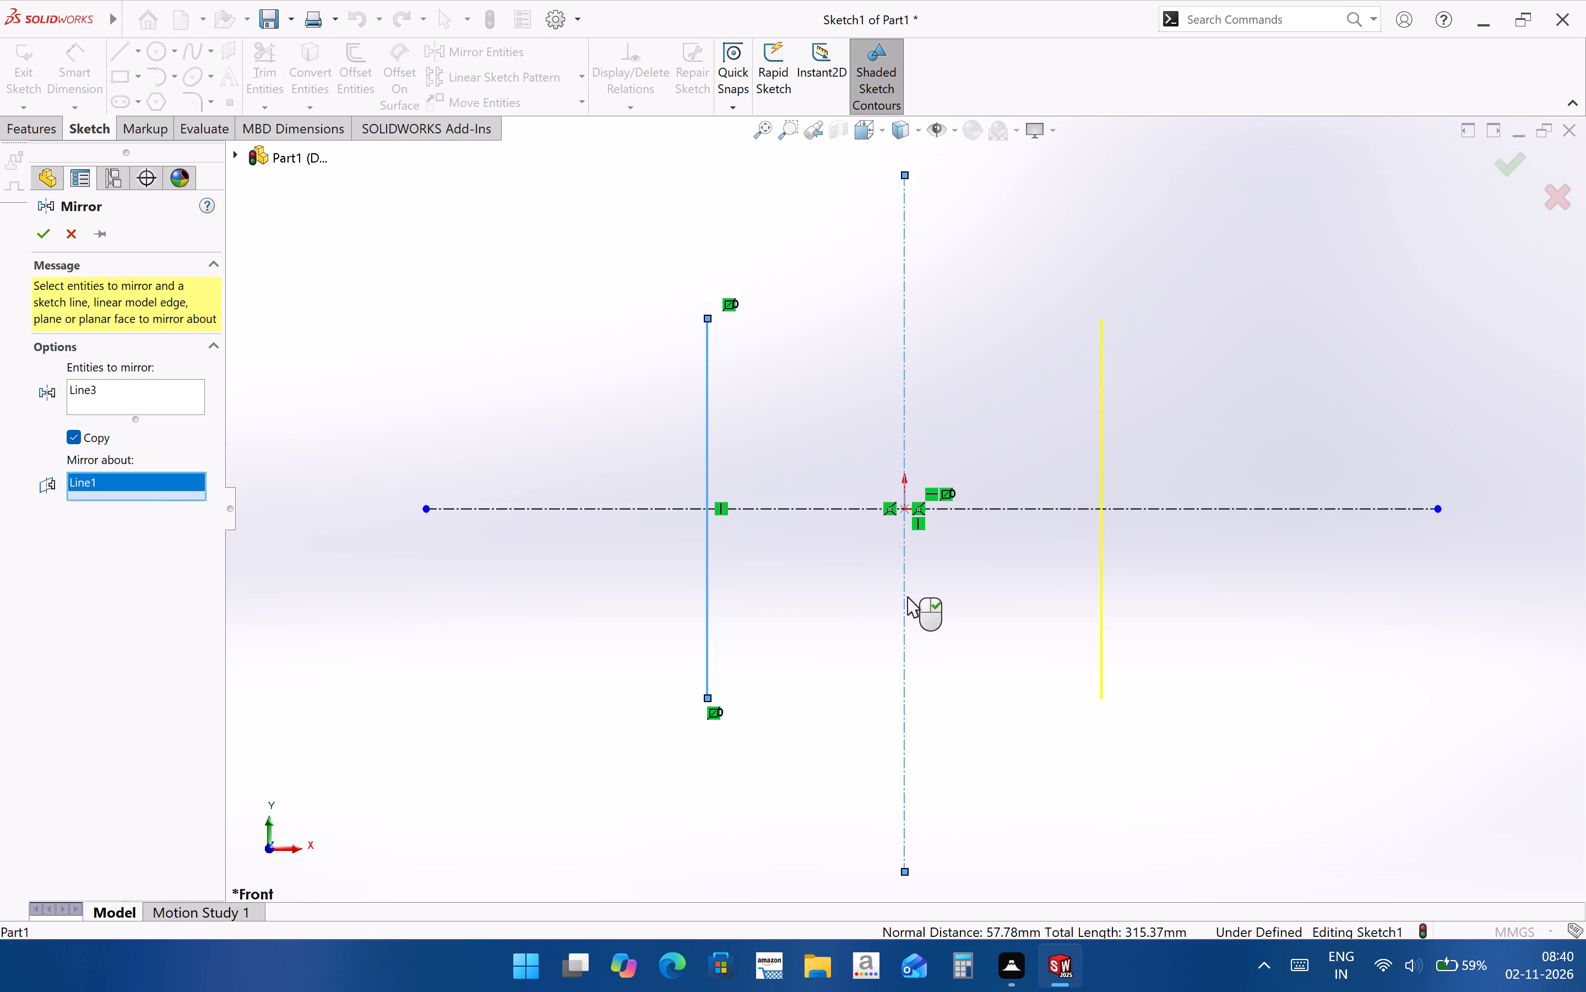
{"action": "left_click", "coordinate": [41, 239]}
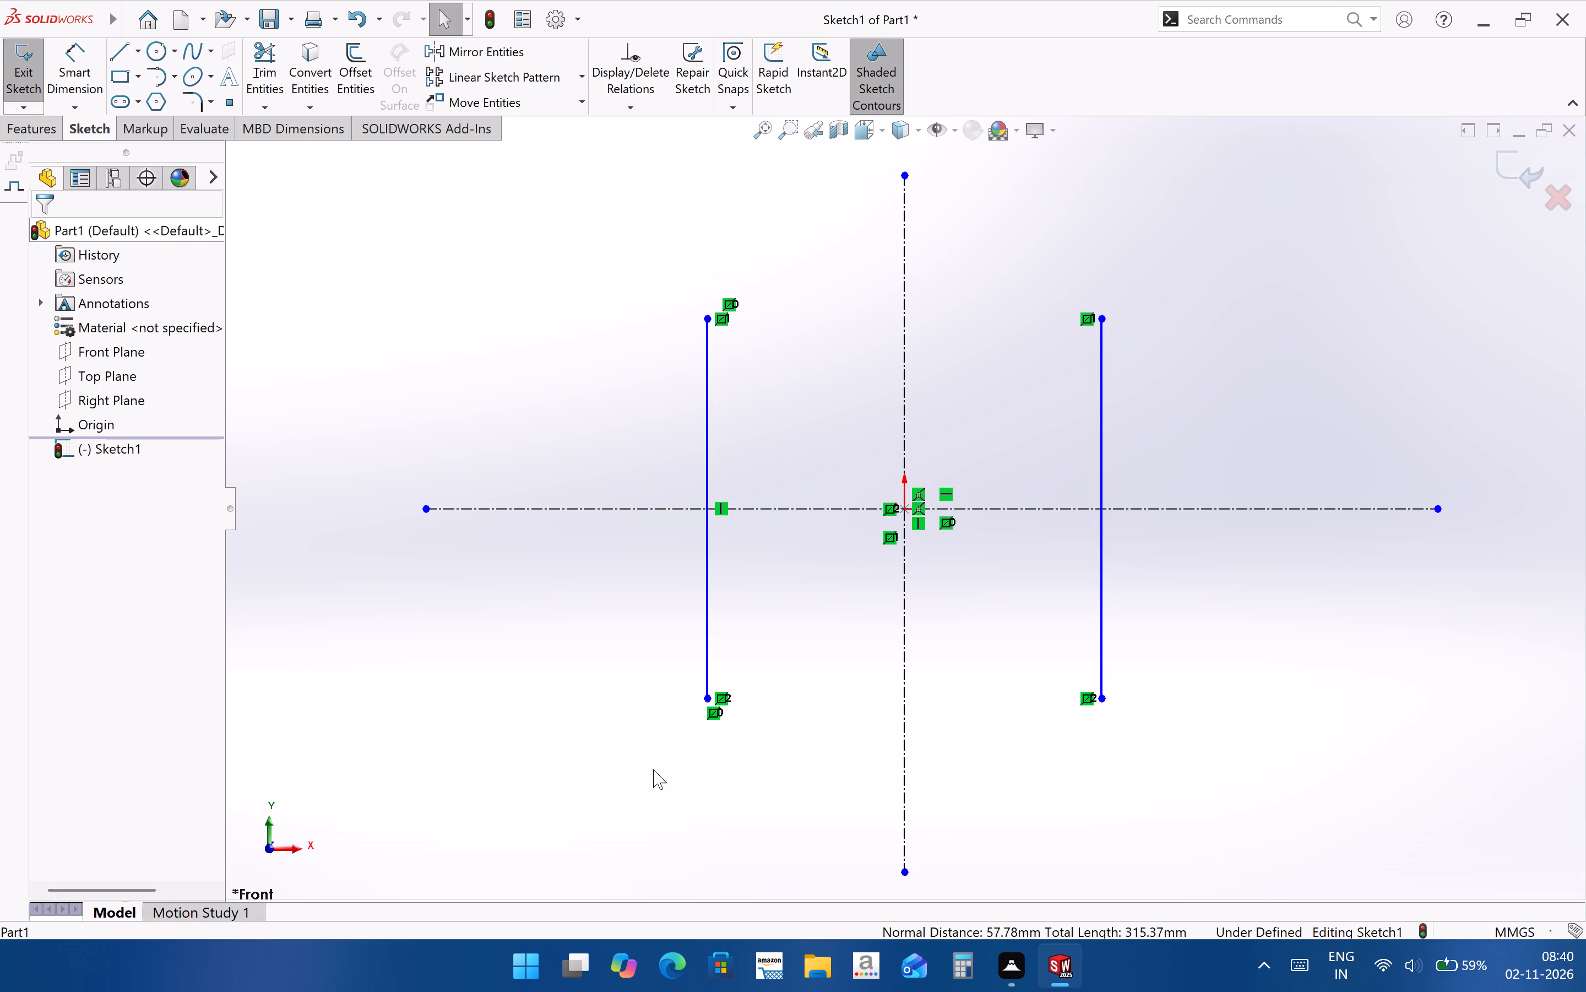
{"action": "left_click", "coordinate": [653, 769]}
Offset the original solid vertical line, at negative X, by 25 mm inward toward the vertical centerline.
{"action": "left_click", "coordinate": [709, 668]}
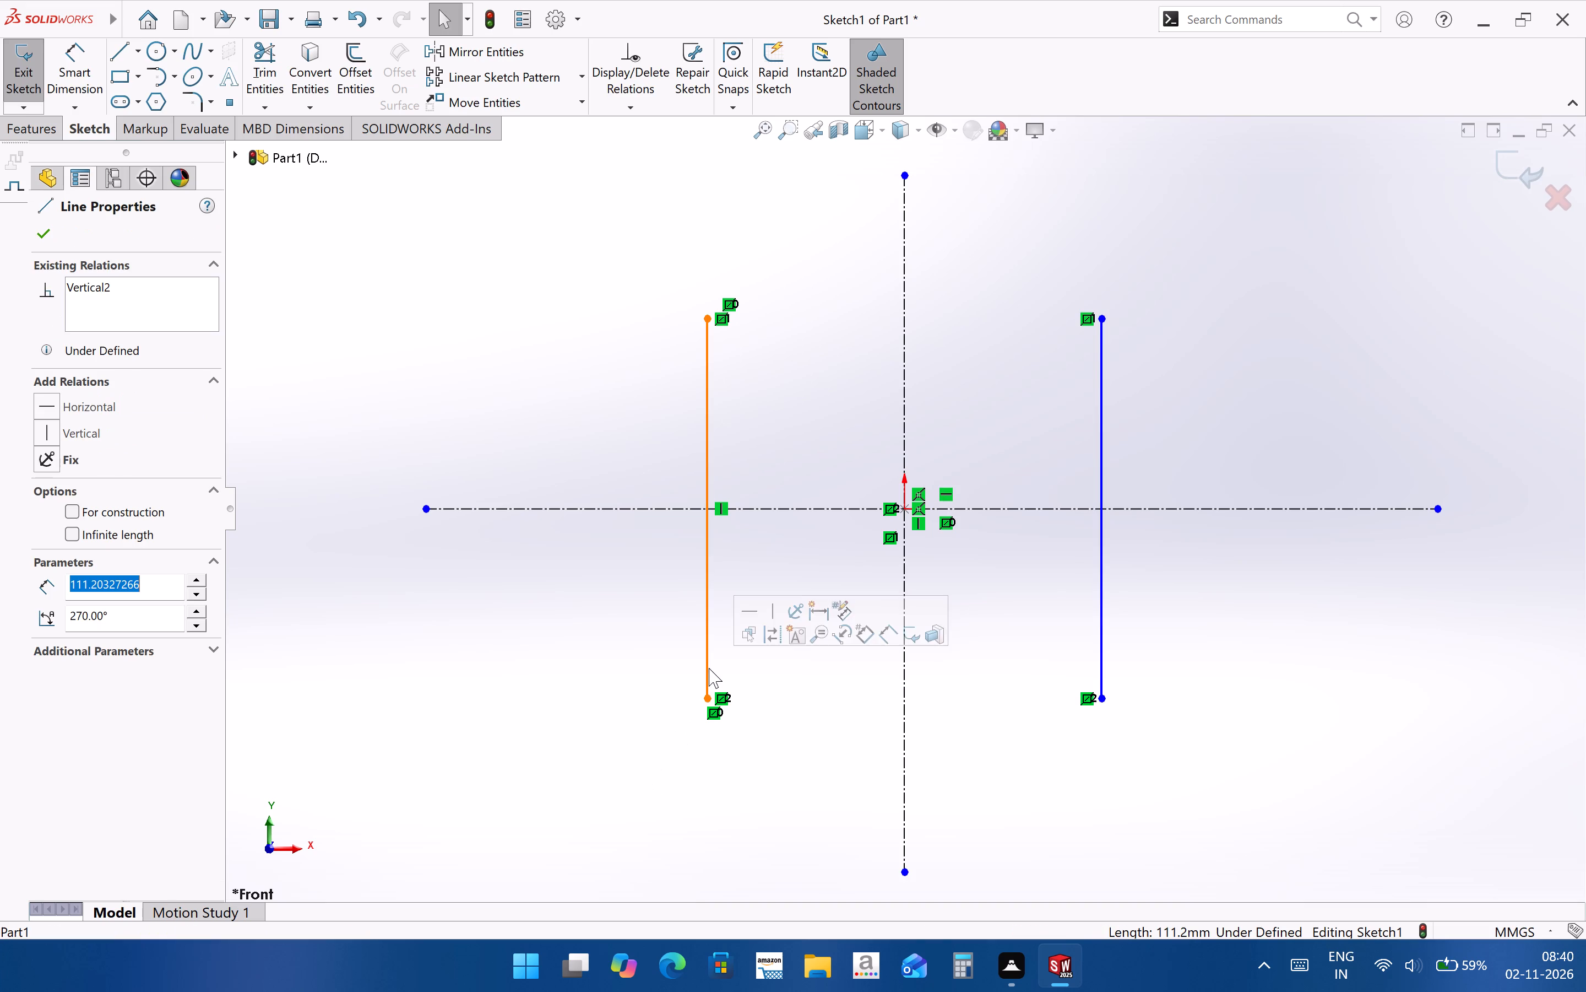
{"action": "left_click", "coordinate": [352, 66]}
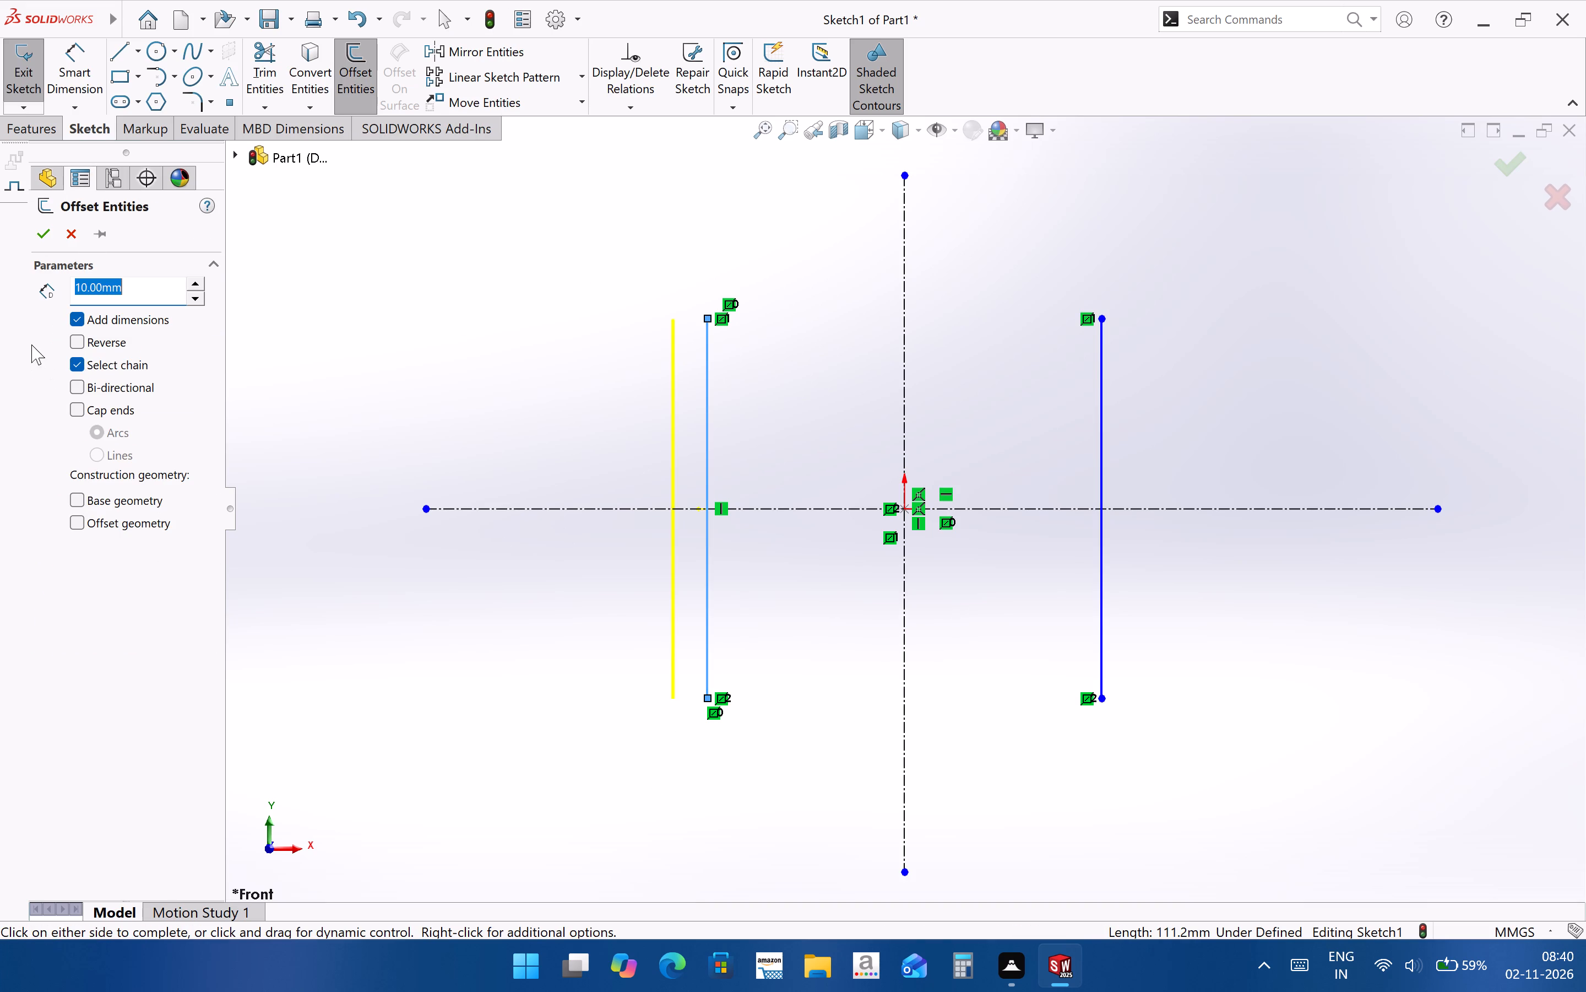
{"action": "left_click", "coordinate": [96, 343]}
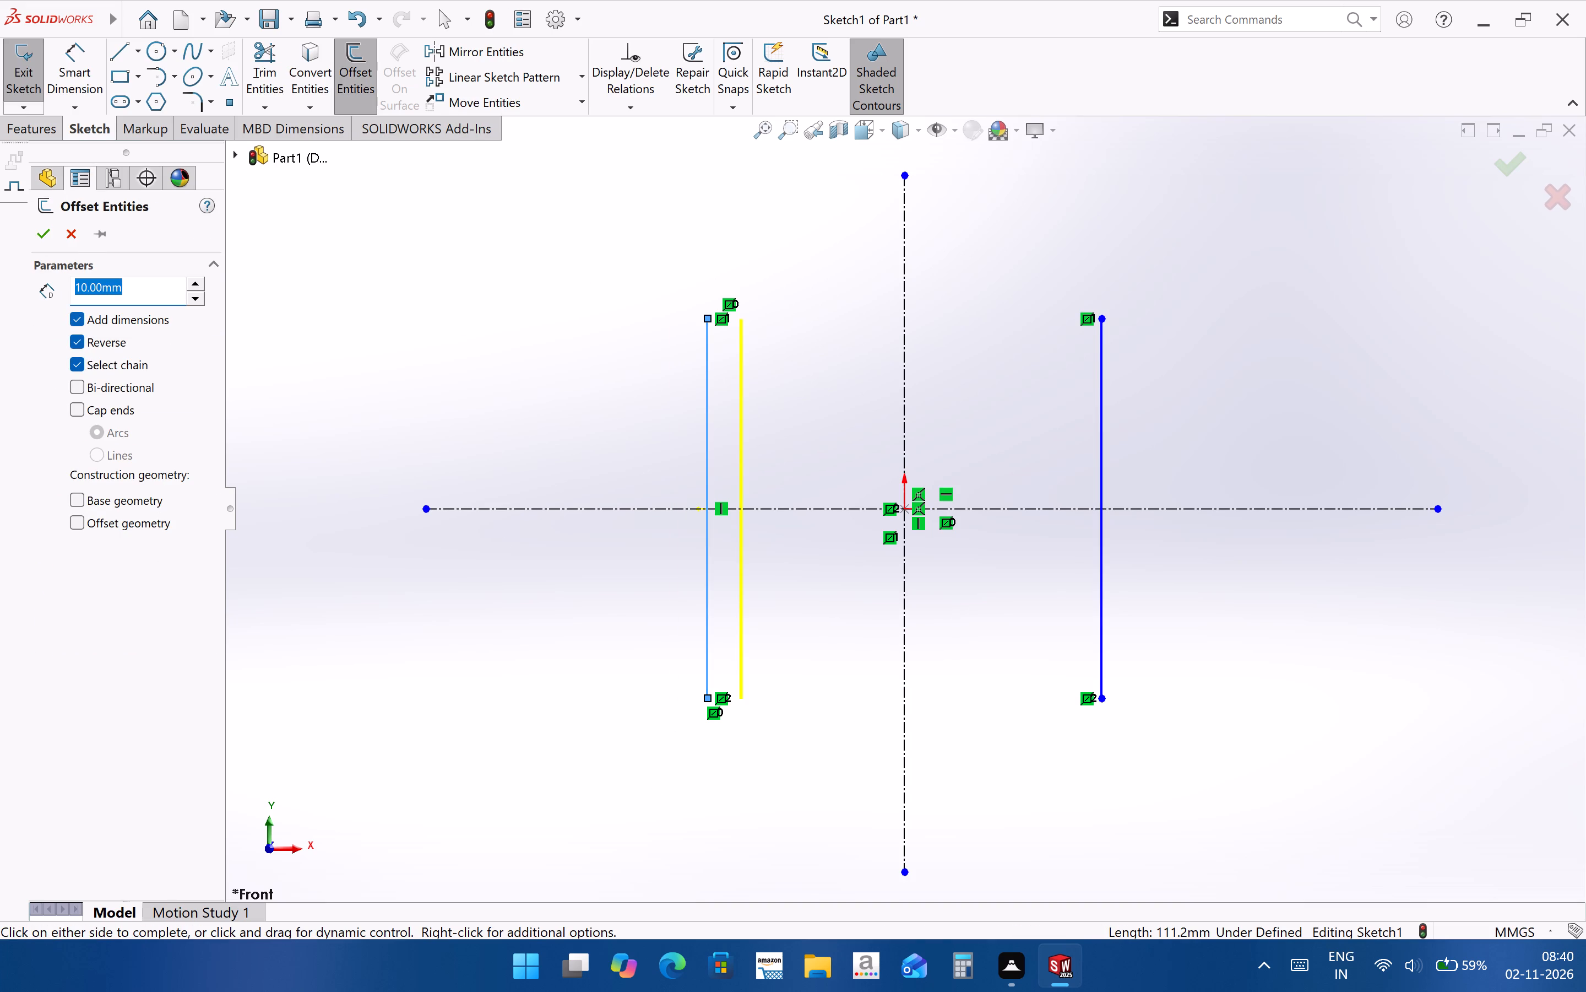
{"action": "left_click_drag", "start_coordinate": [157, 285], "coordinate": [50, 282]}
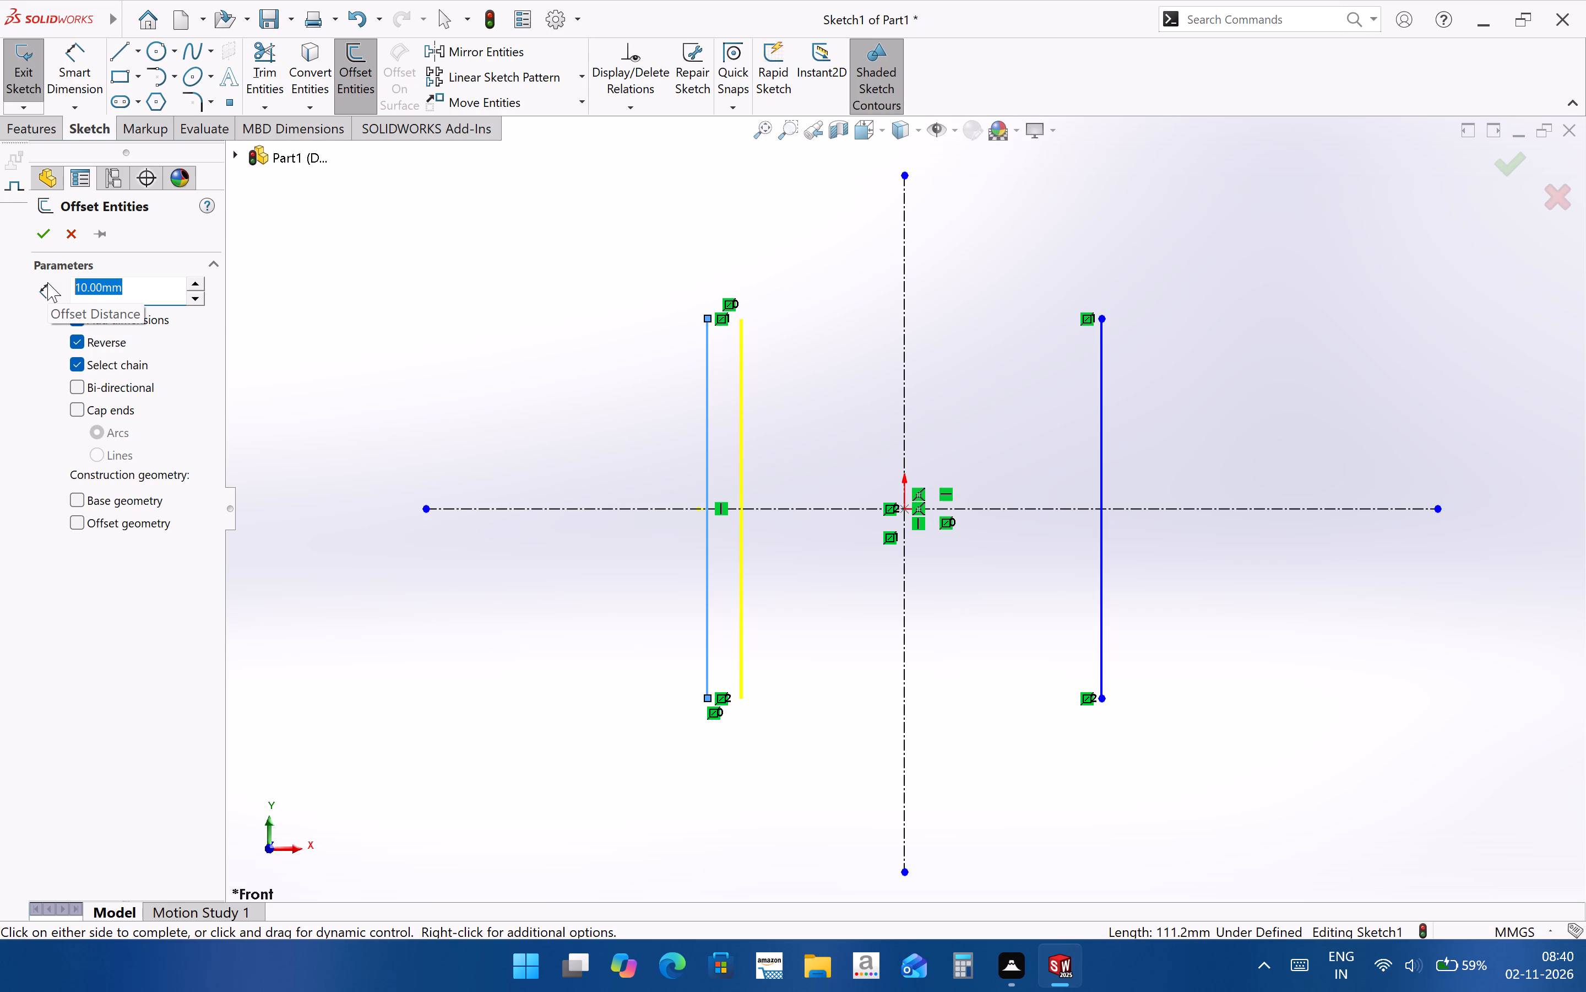
{"action": "type", "text": "25"}
{"action": "key", "text": "Return"}
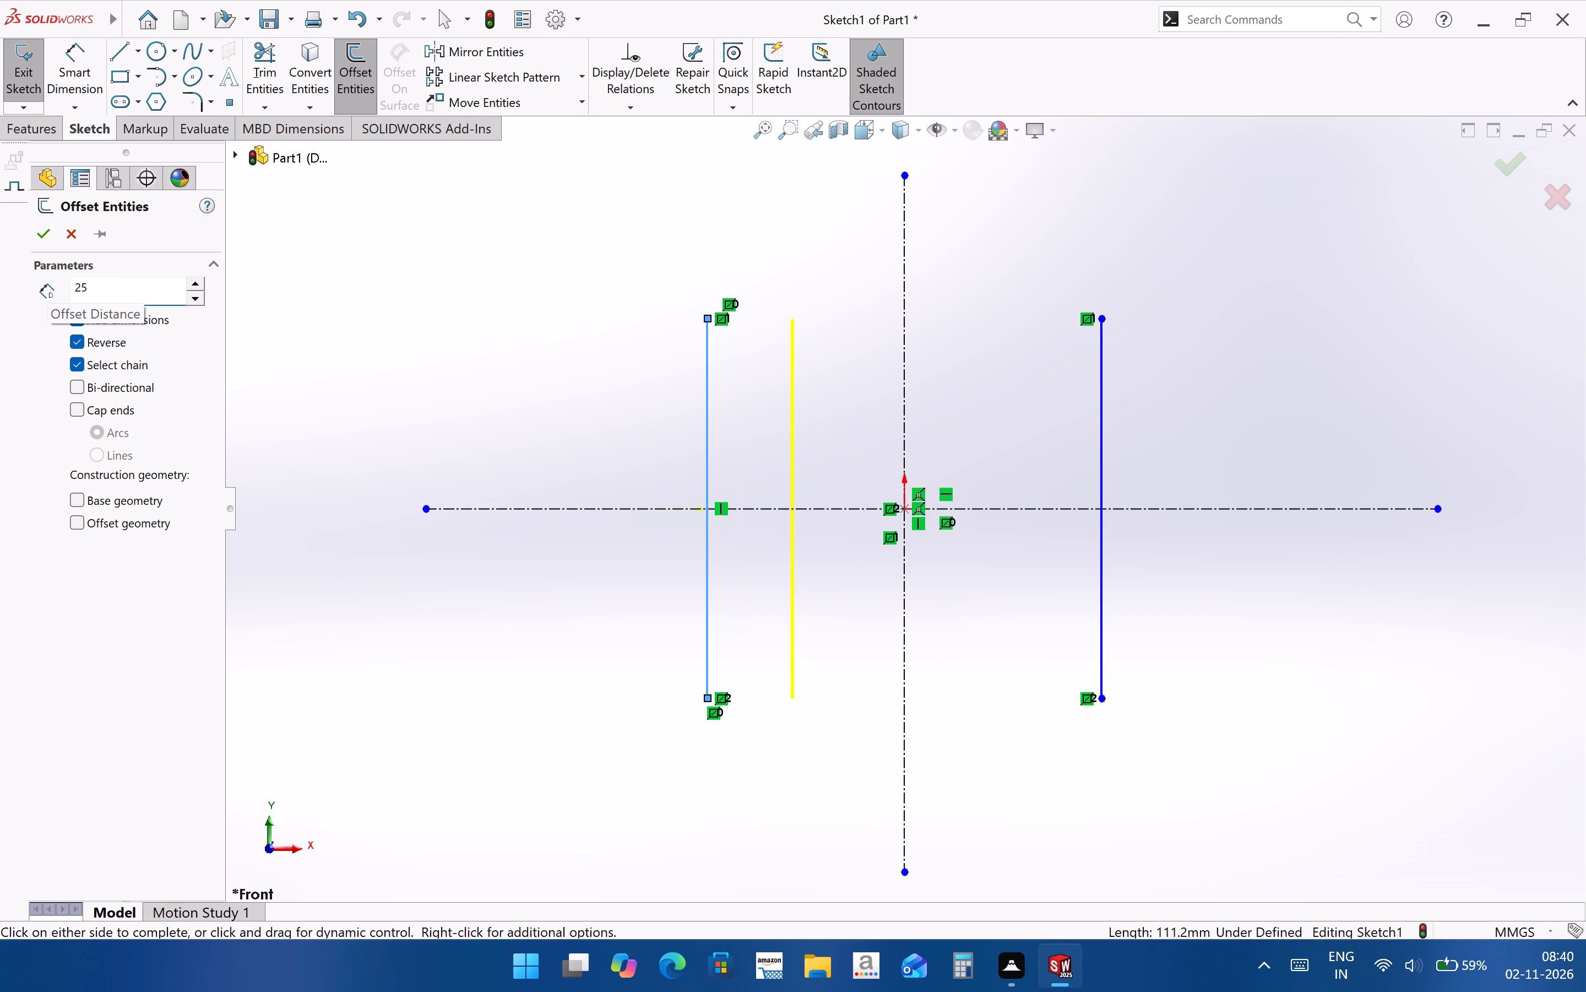
{"action": "left_click", "coordinate": [47, 231]}
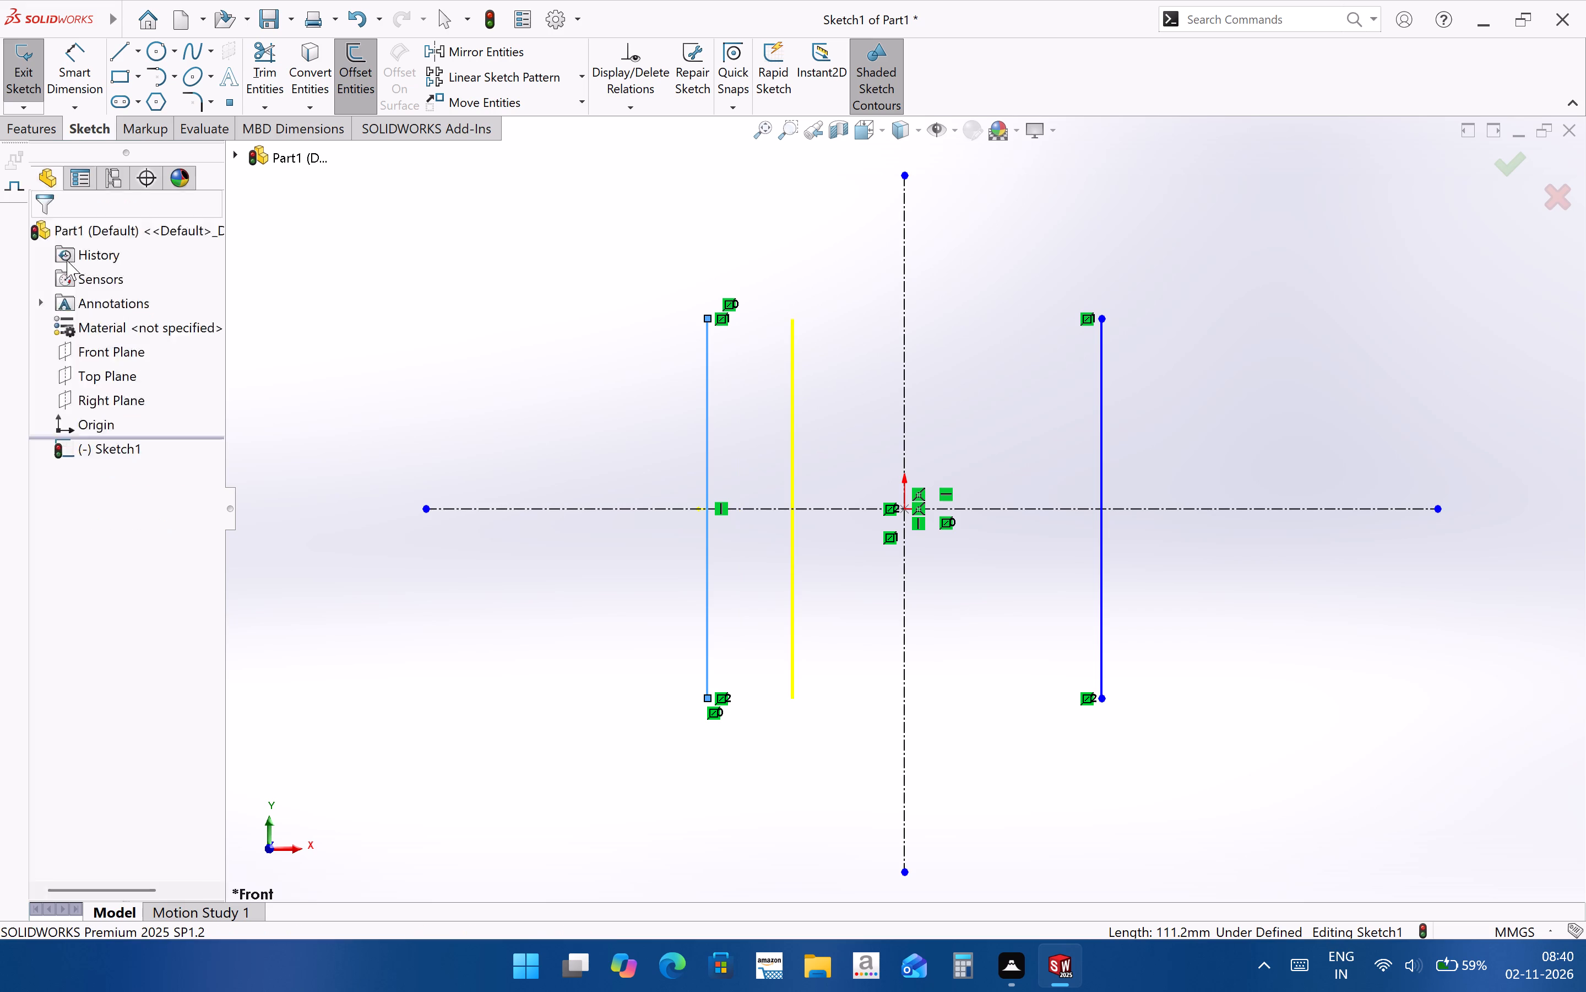
{"action": "left_click", "coordinate": [518, 753]}
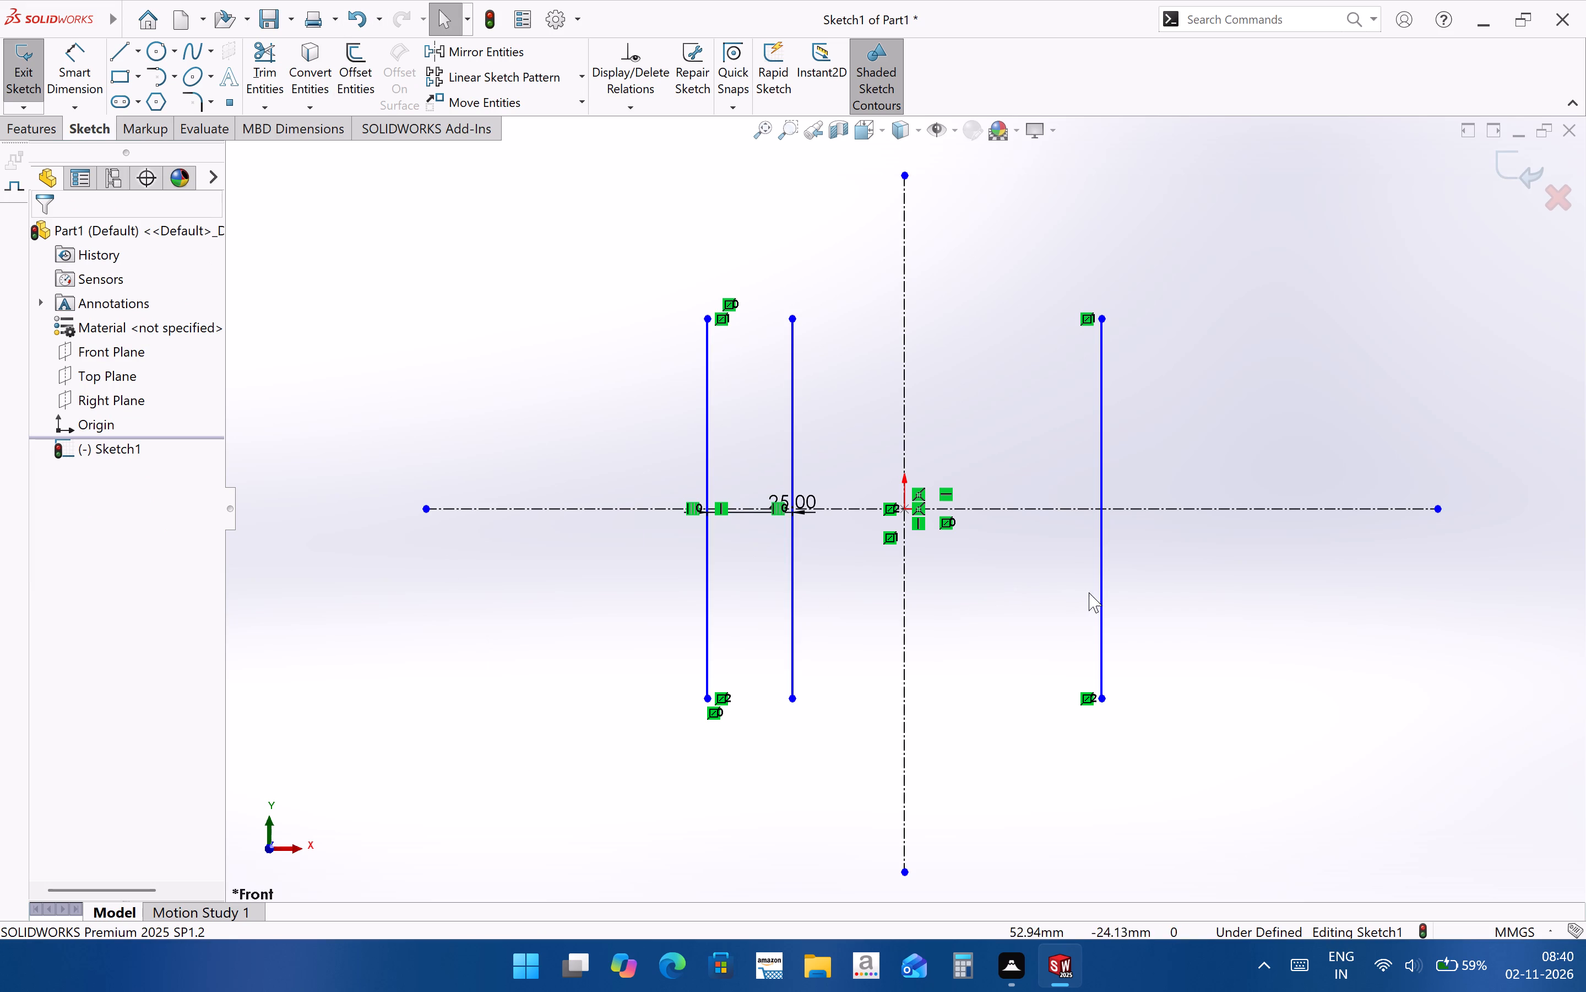
Offset the mirrored solid vertical line by 25 mm inward toward the vertical centerline.
{"action": "left_click", "coordinate": [1104, 596]}
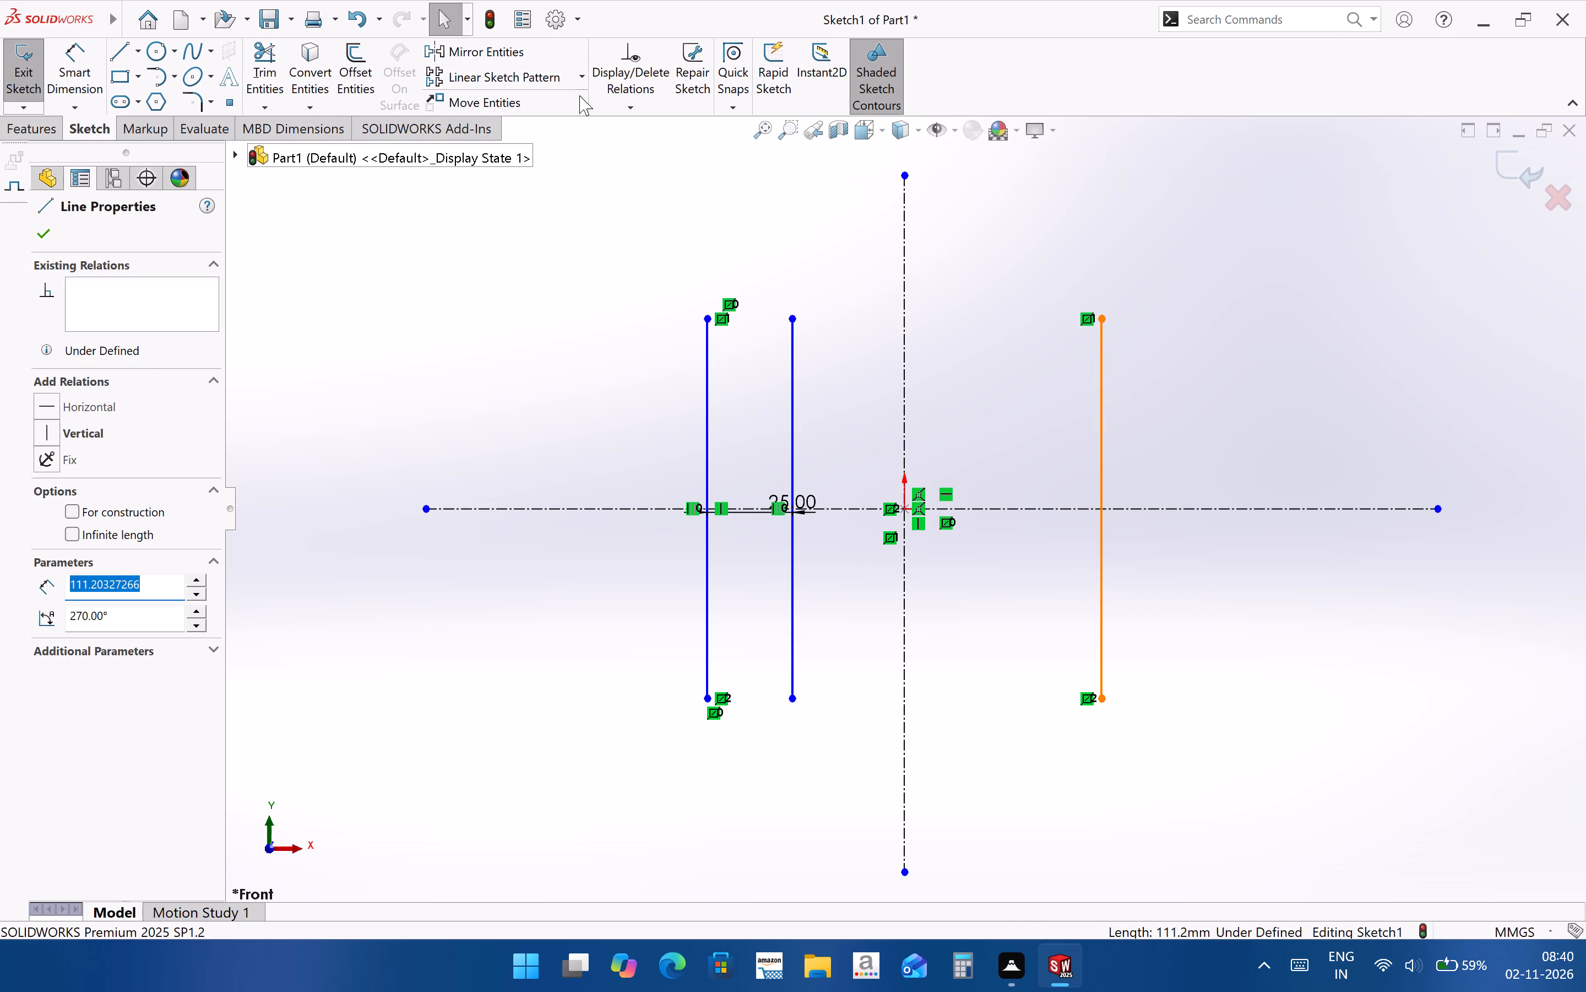
{"action": "left_click", "coordinate": [348, 87]}
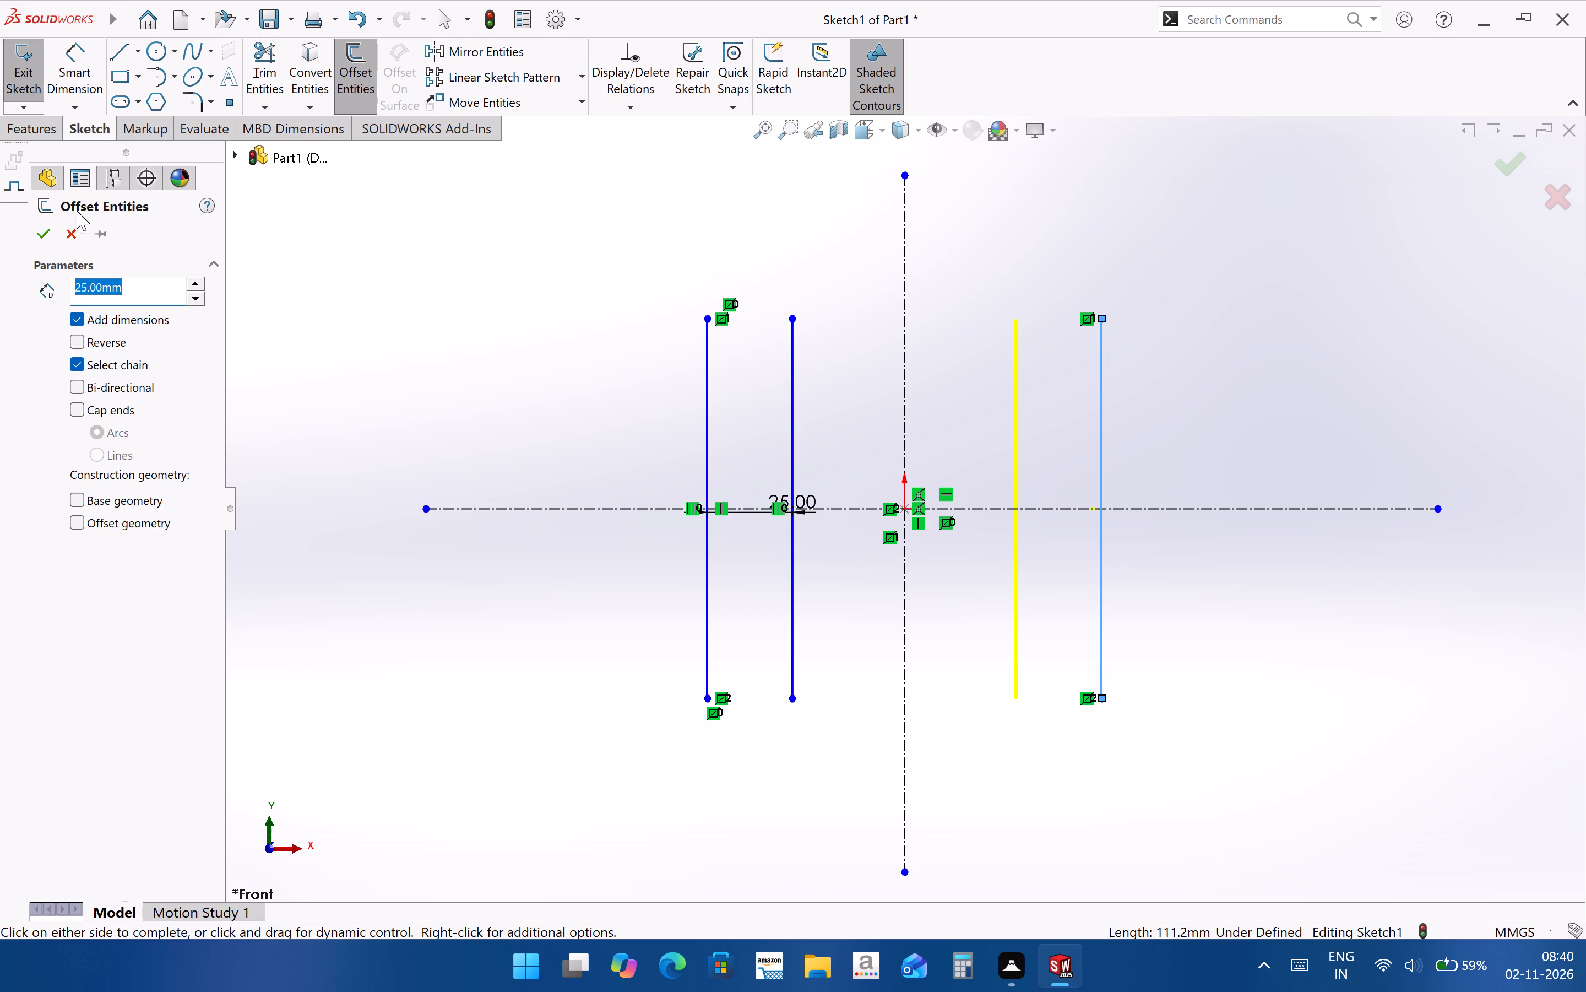
{"action": "left_click", "coordinate": [55, 230]}
{"action": "left_click", "coordinate": [1303, 708]}
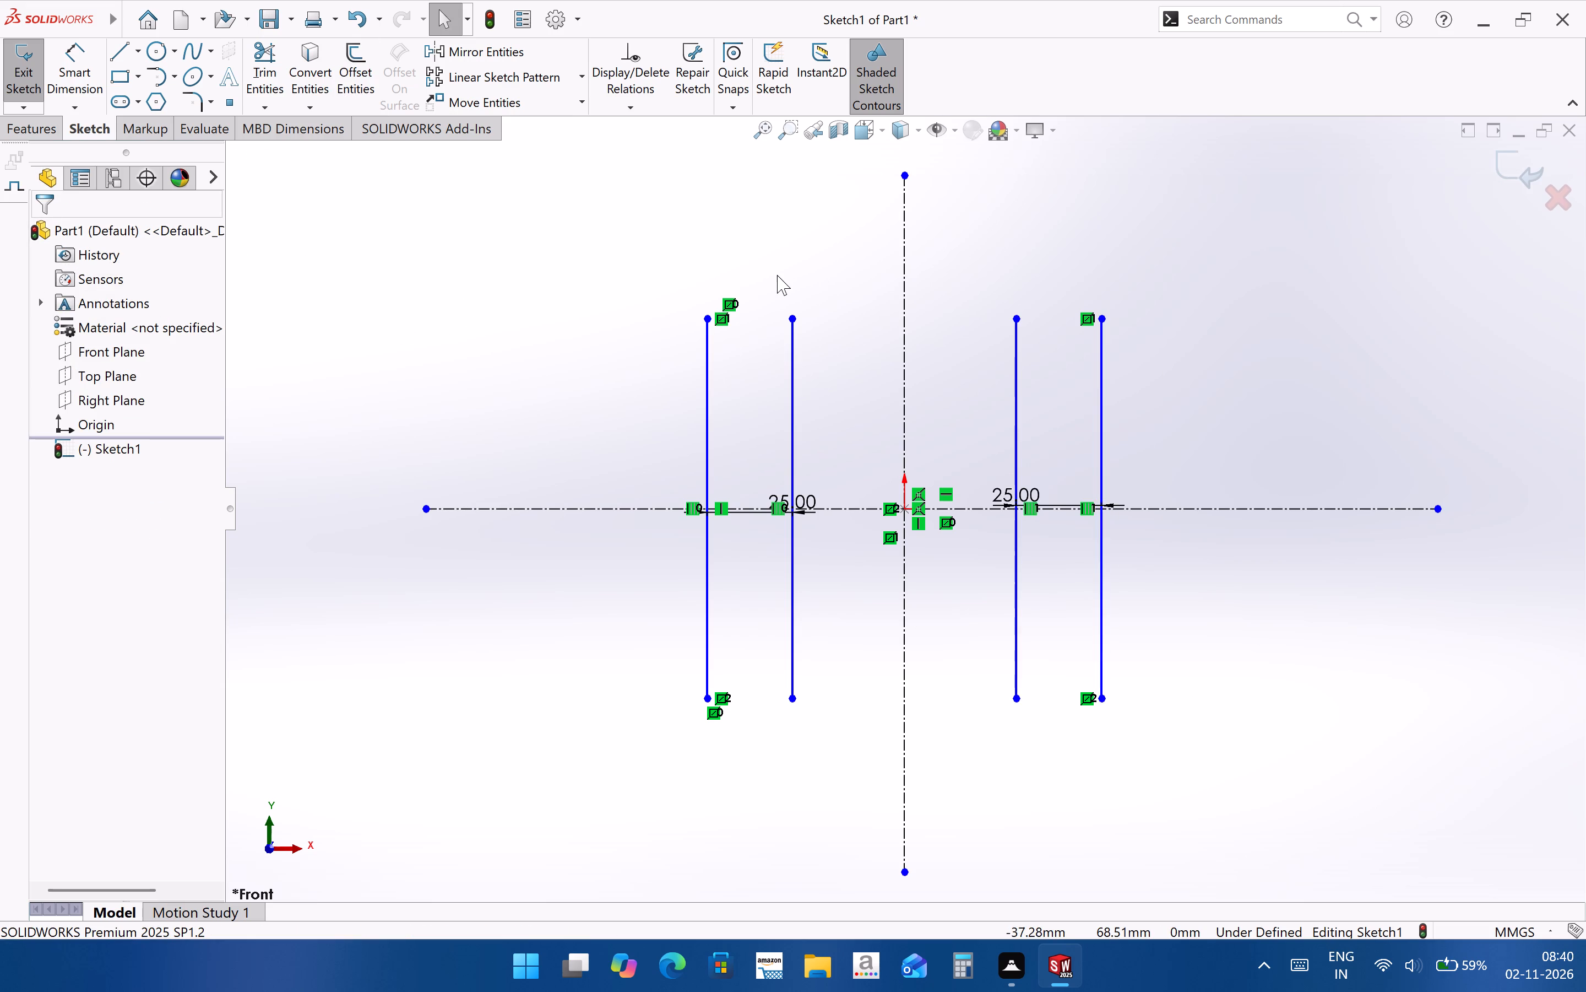
Lengthen the vertical centerline at both ends, moving its upper endpoint to about 146 mm above the origin.
{"action": "scroll", "coordinate": [729, 621], "scroll_direction": "up", "scroll_amount": 2}
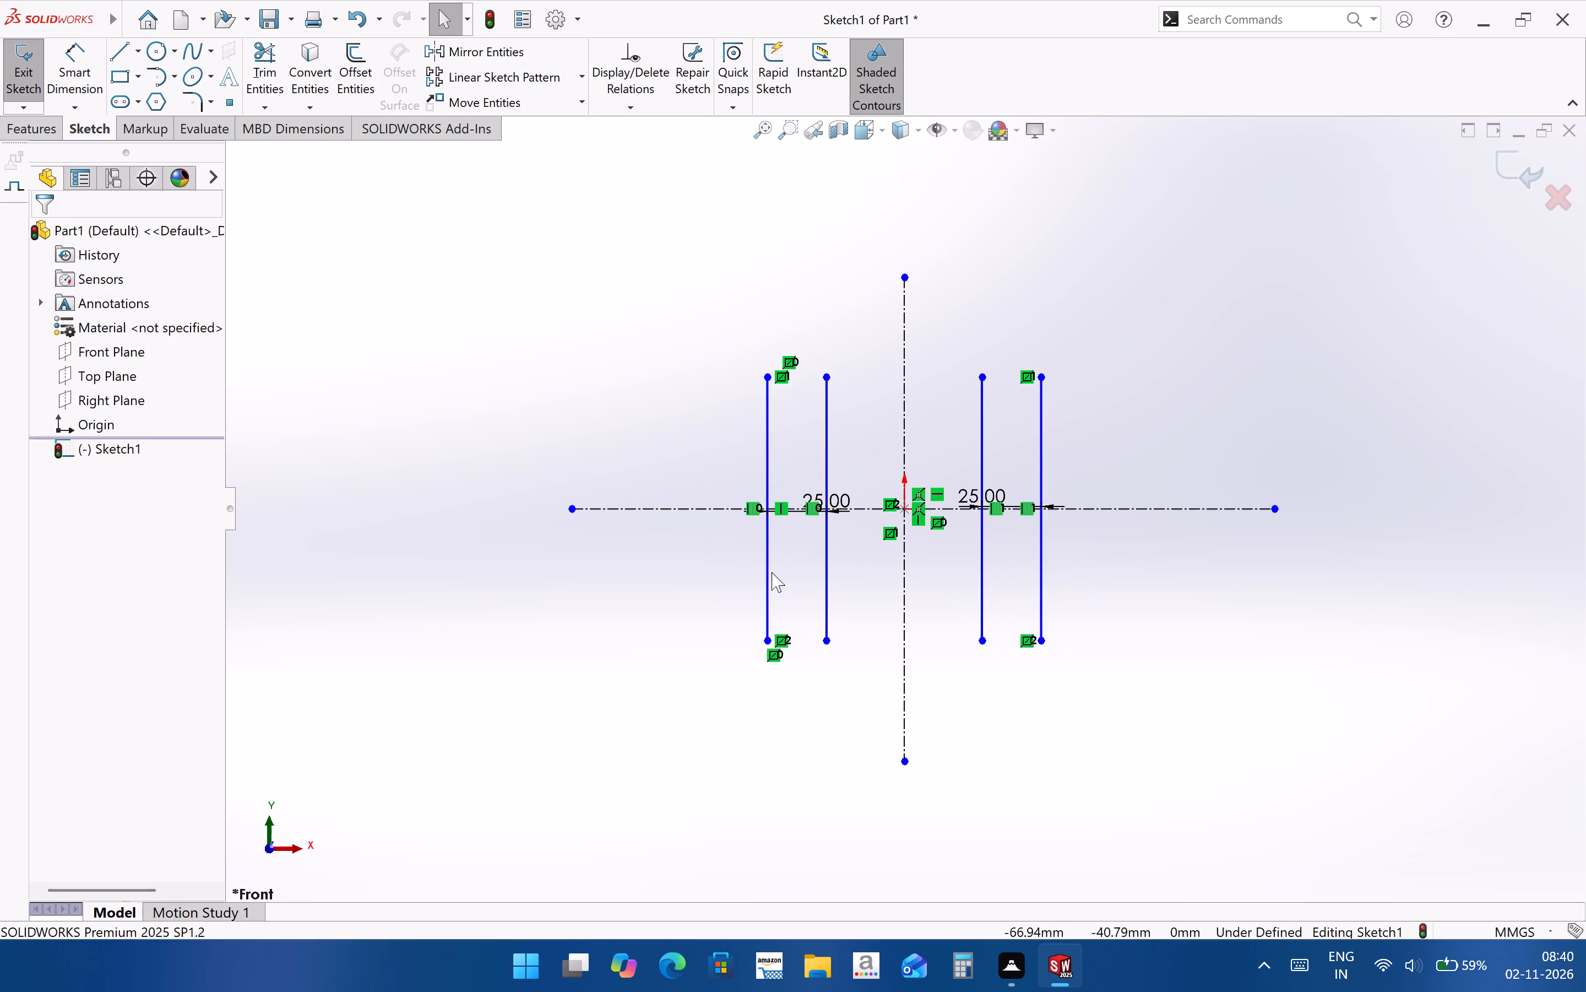
{"action": "scroll", "coordinate": [939, 348], "scroll_direction": "down", "scroll_amount": 1}
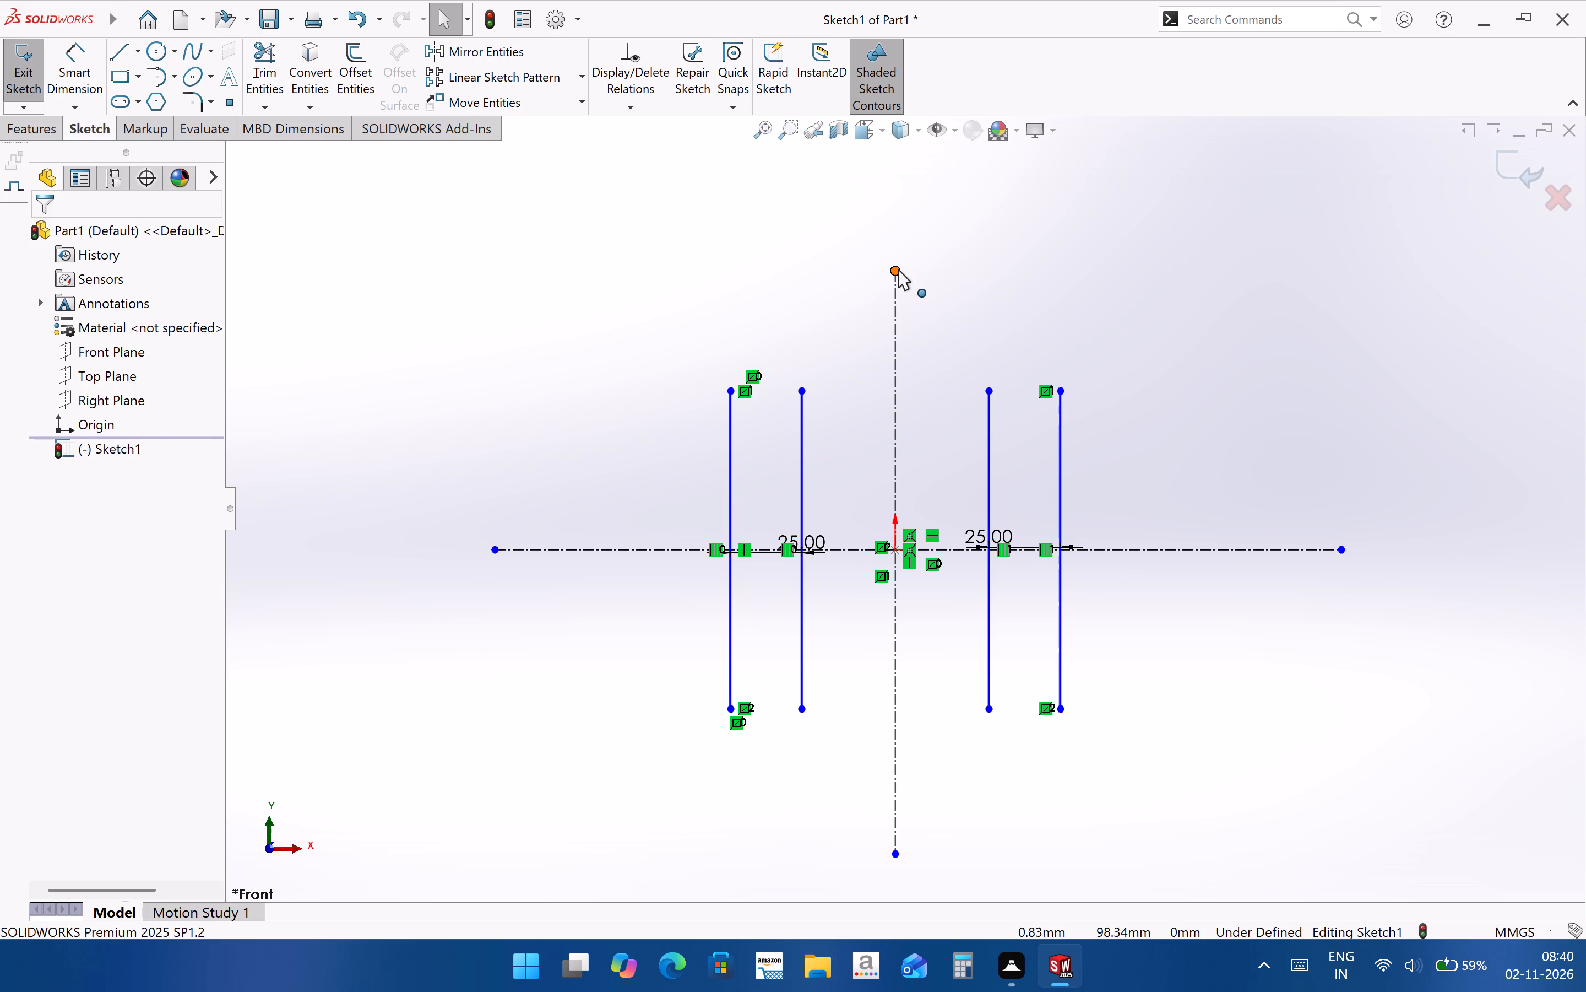
{"action": "left_click_drag", "start_coordinate": [898, 269], "coordinate": [912, 132]}
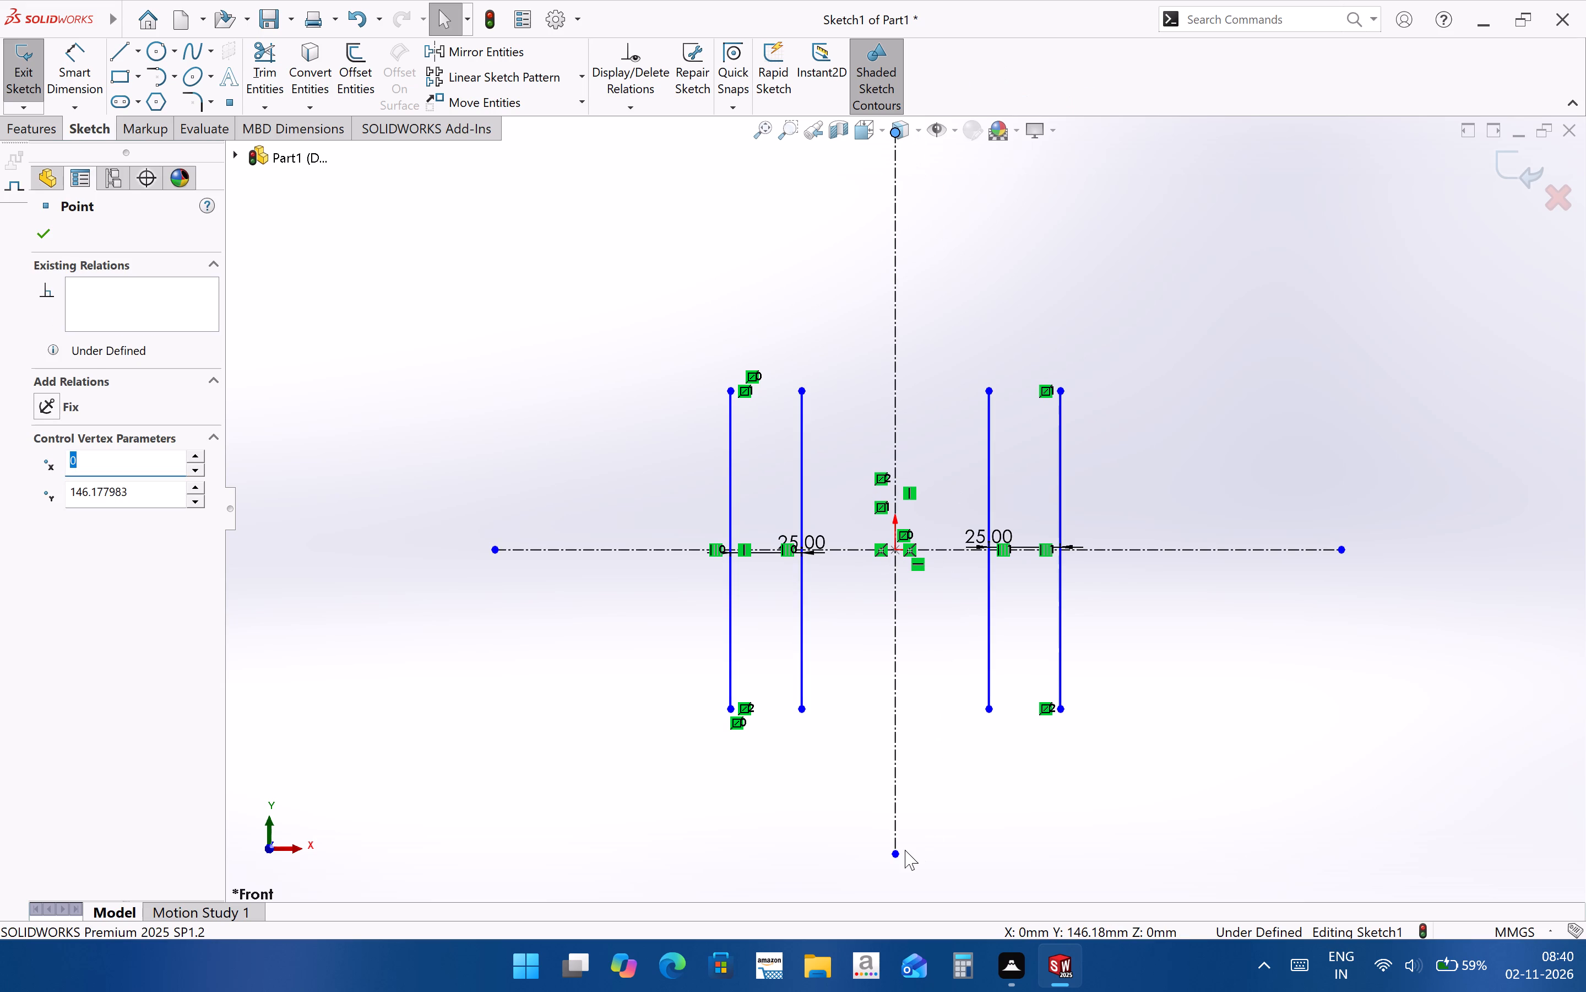
{"action": "left_click_drag", "start_coordinate": [898, 853], "coordinate": [897, 914]}
{"action": "left_click", "coordinate": [1195, 801]}
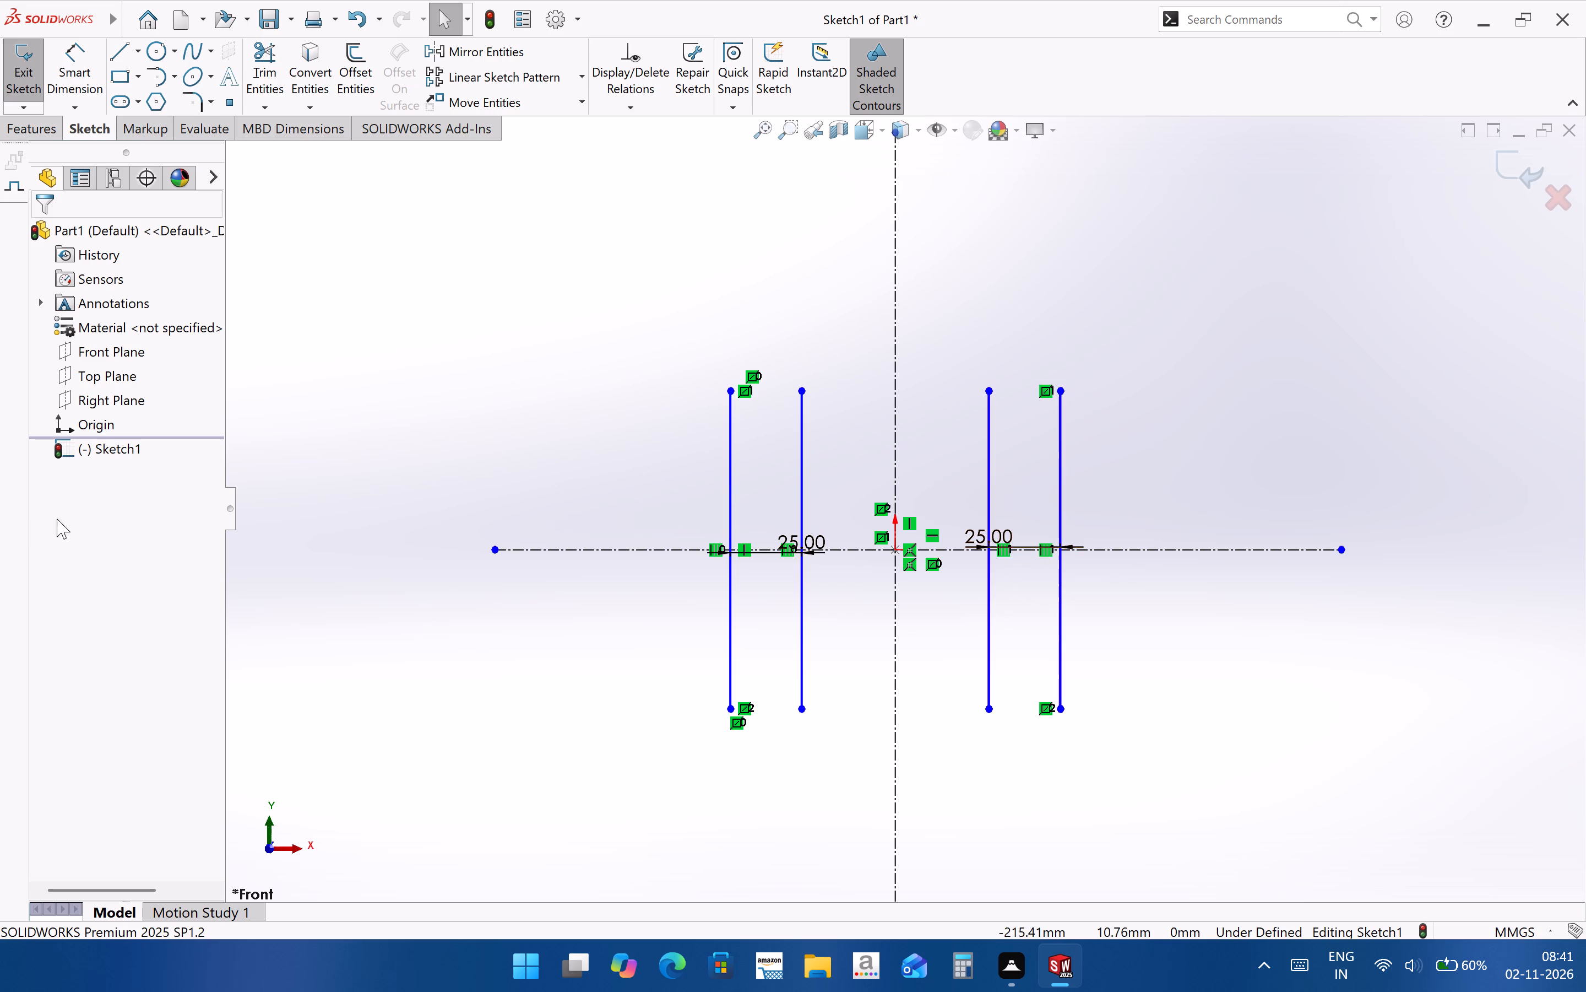
Dimension the length of the original outer vertical line as 135-20, giving 115 mm.
{"action": "left_click", "coordinate": [65, 57]}
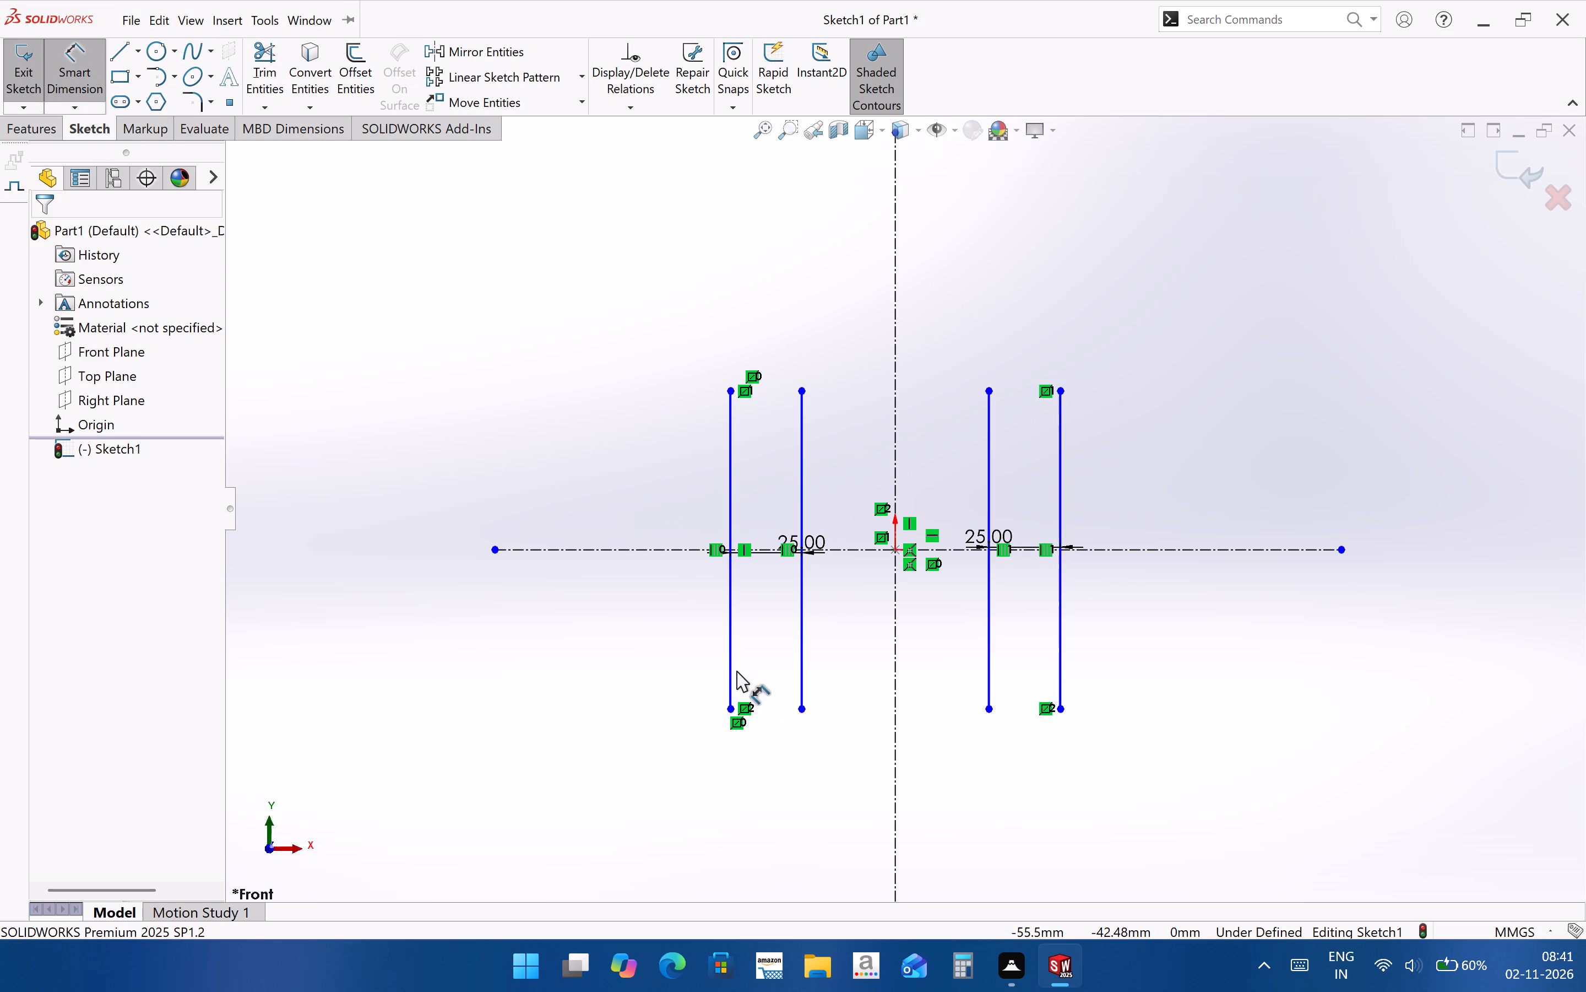
{"action": "left_click", "coordinate": [733, 667]}
{"action": "left_click", "coordinate": [673, 656]}
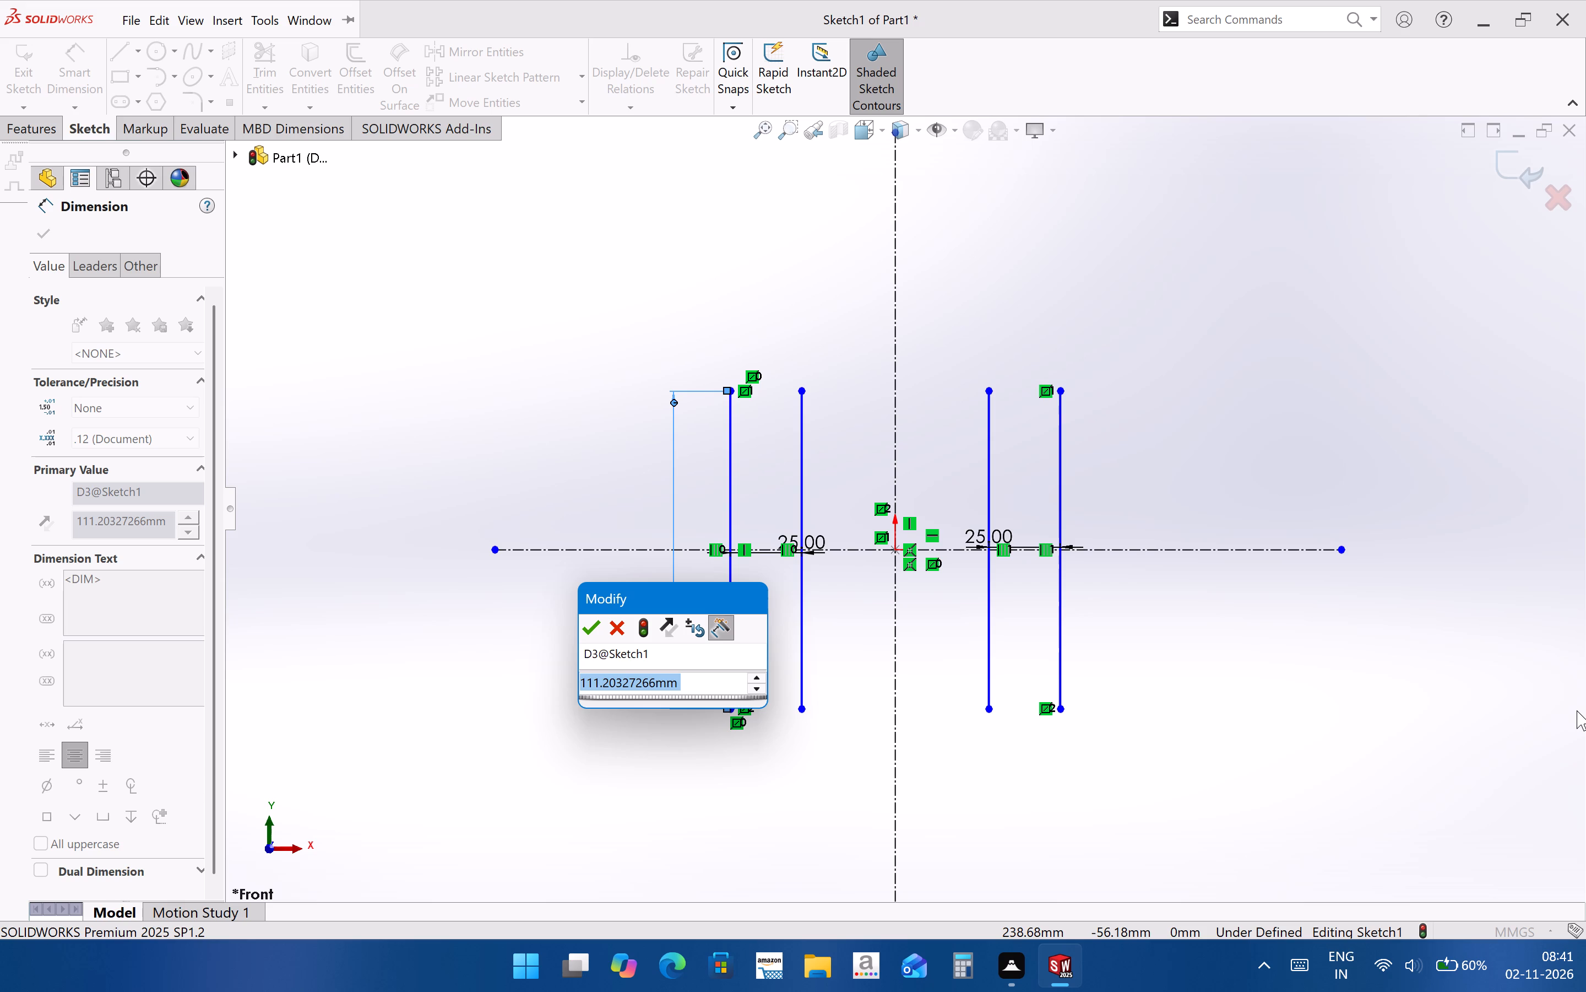
{"action": "type", "text": "135"}
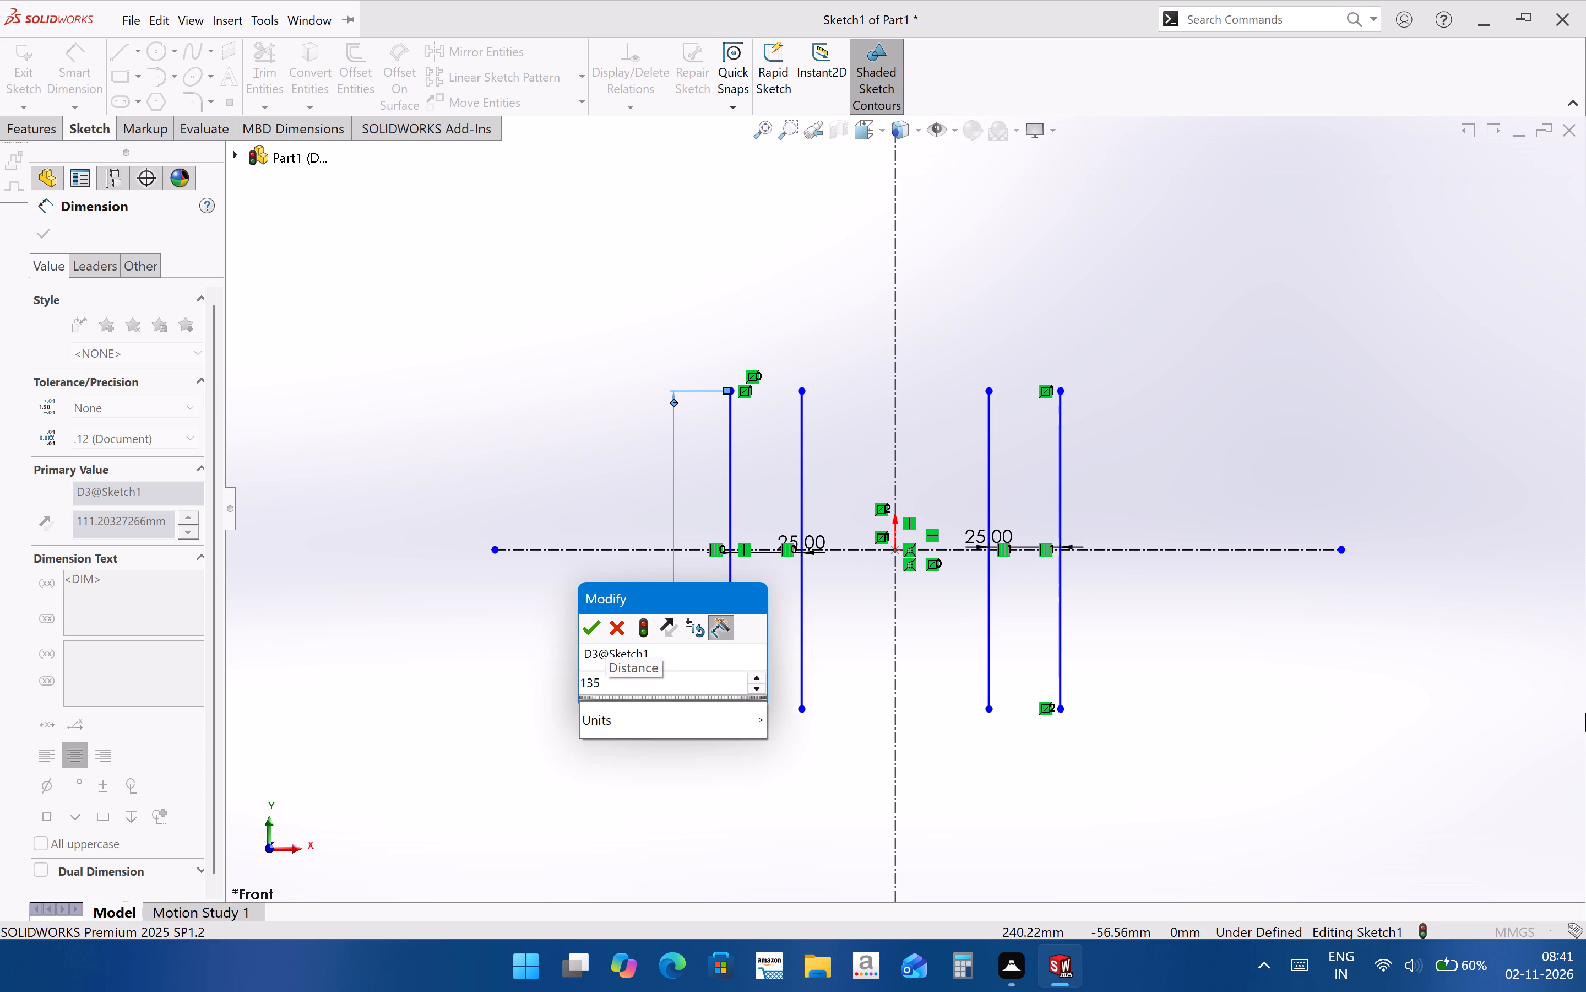
{"action": "key", "text": "minus"}
{"action": "type", "text": "20"}
{"action": "key", "text": "Return"}
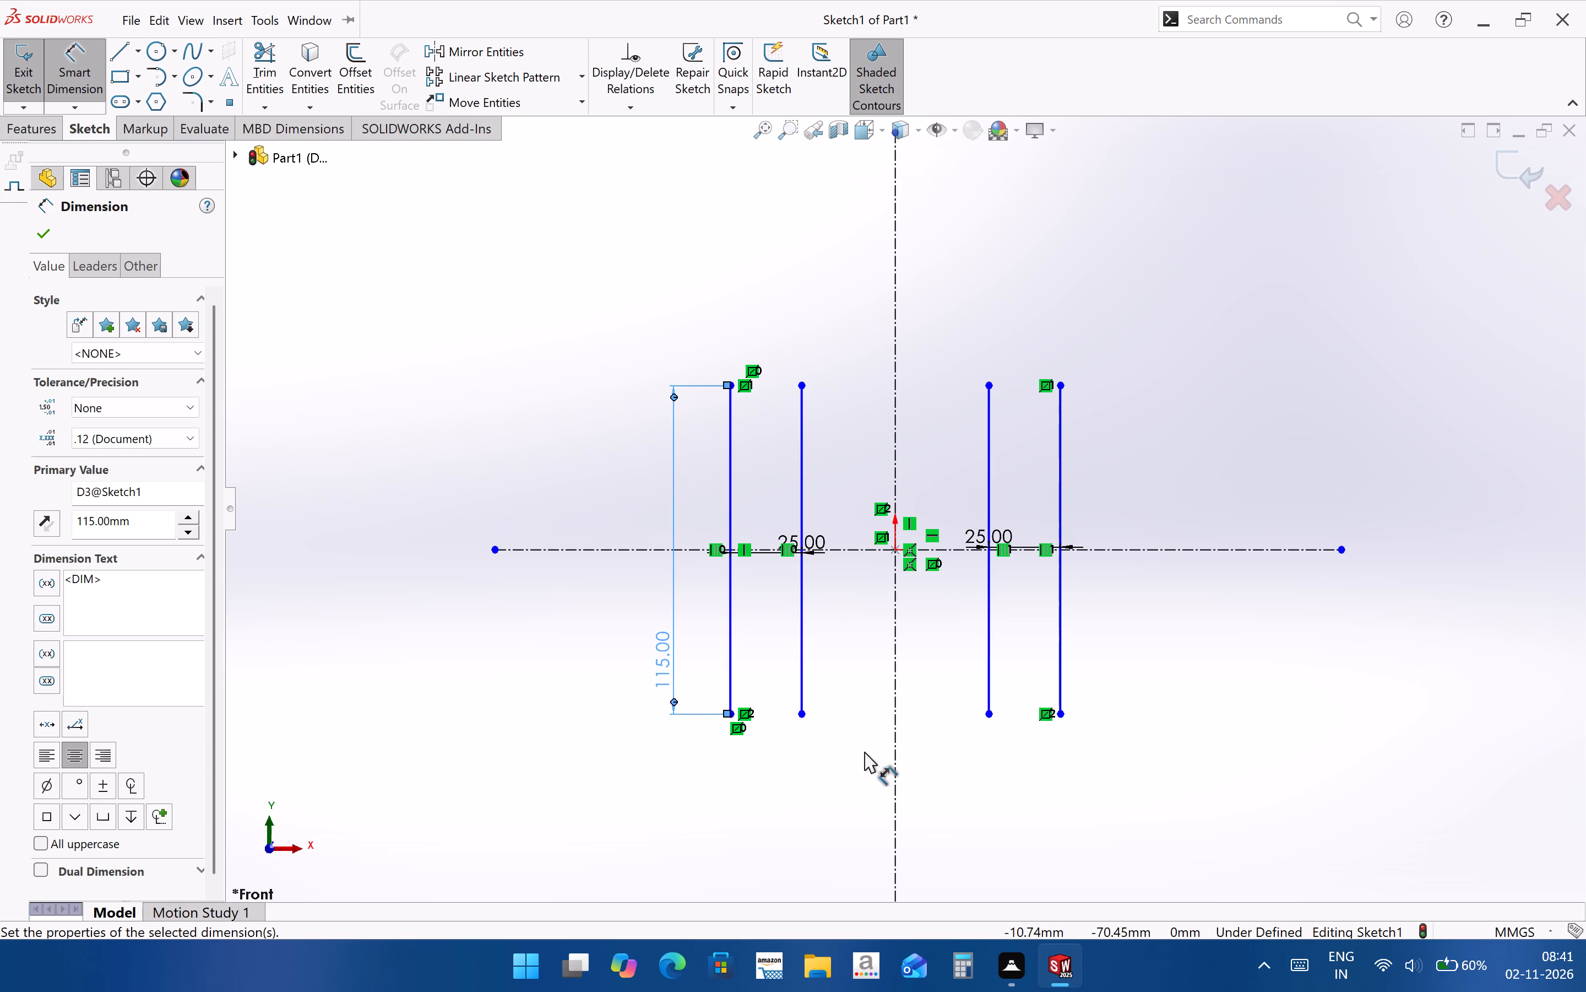
Delete the mirrored outer vertical line, keeping its inward offset line.
{"action": "scroll", "coordinate": [805, 675], "scroll_direction": "down", "scroll_amount": 1}
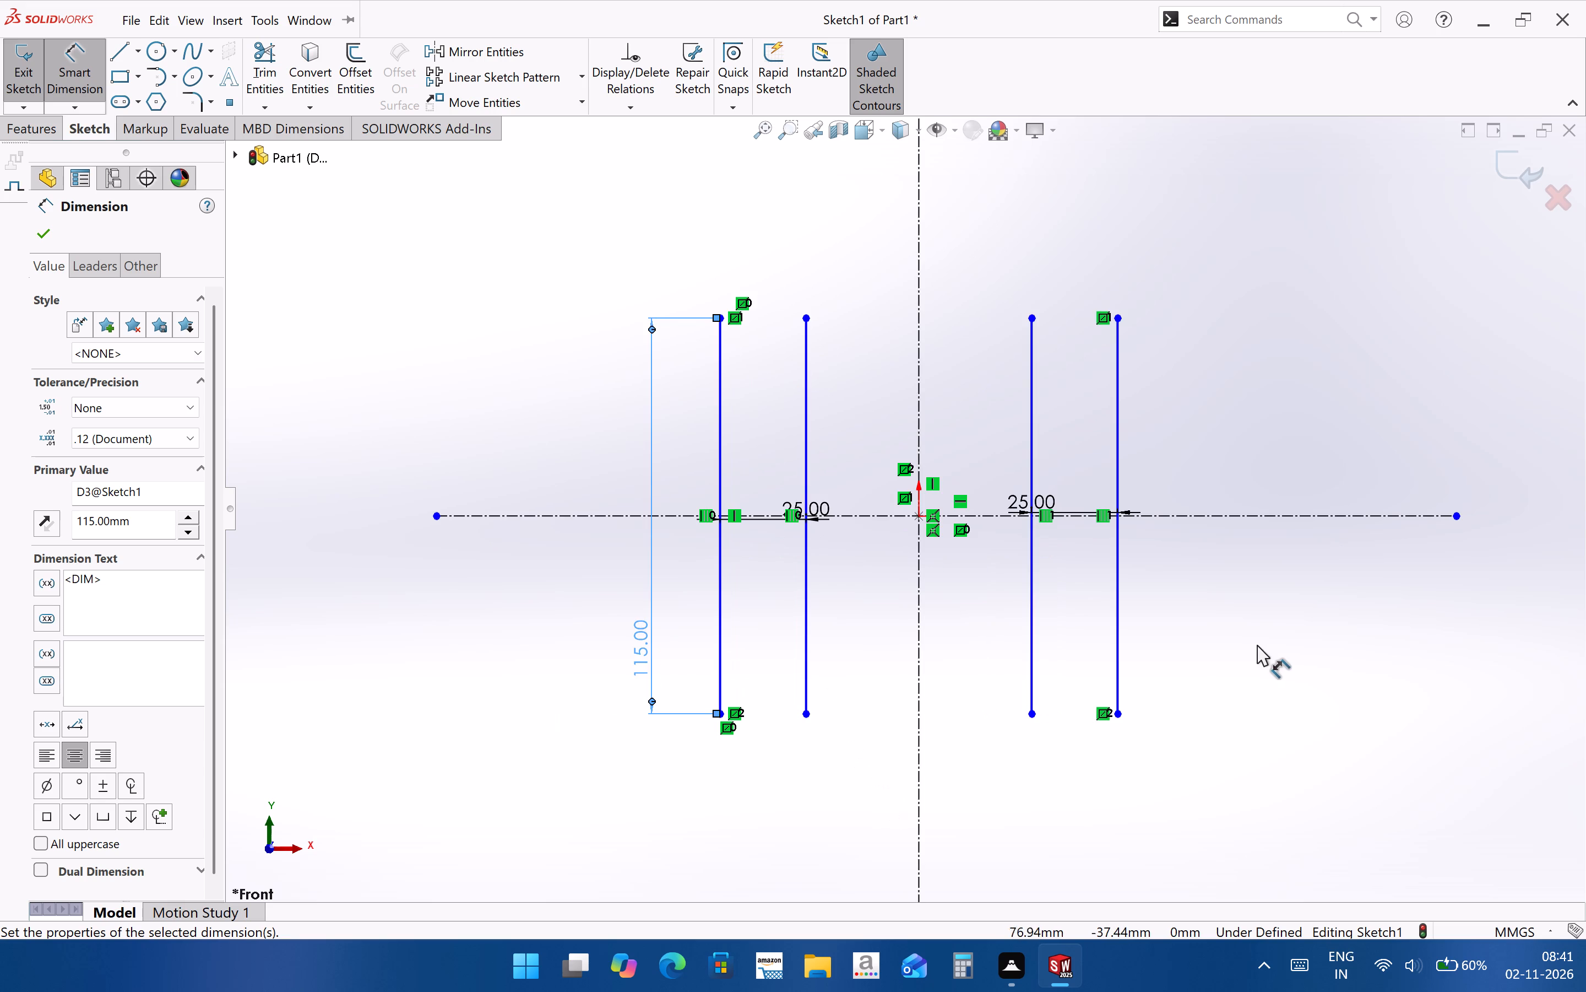
{"action": "left_click", "coordinate": [279, 93]}
{"action": "key", "text": "Escape"}
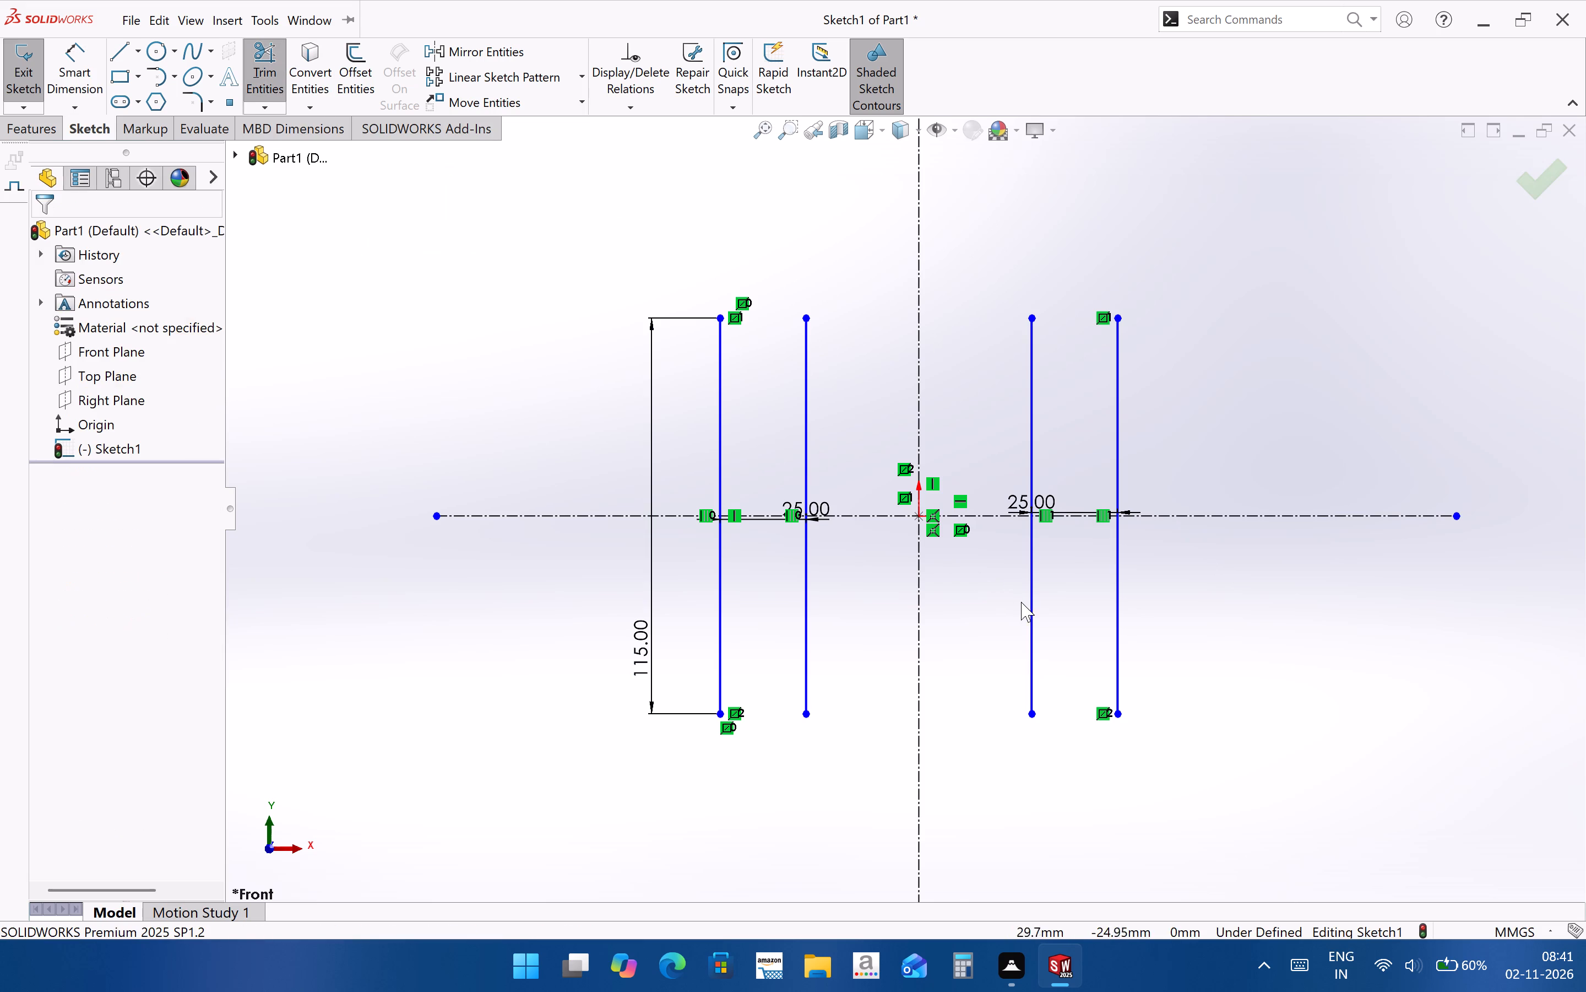
{"action": "left_click", "coordinate": [1120, 623]}
{"action": "key", "text": "Delete"}
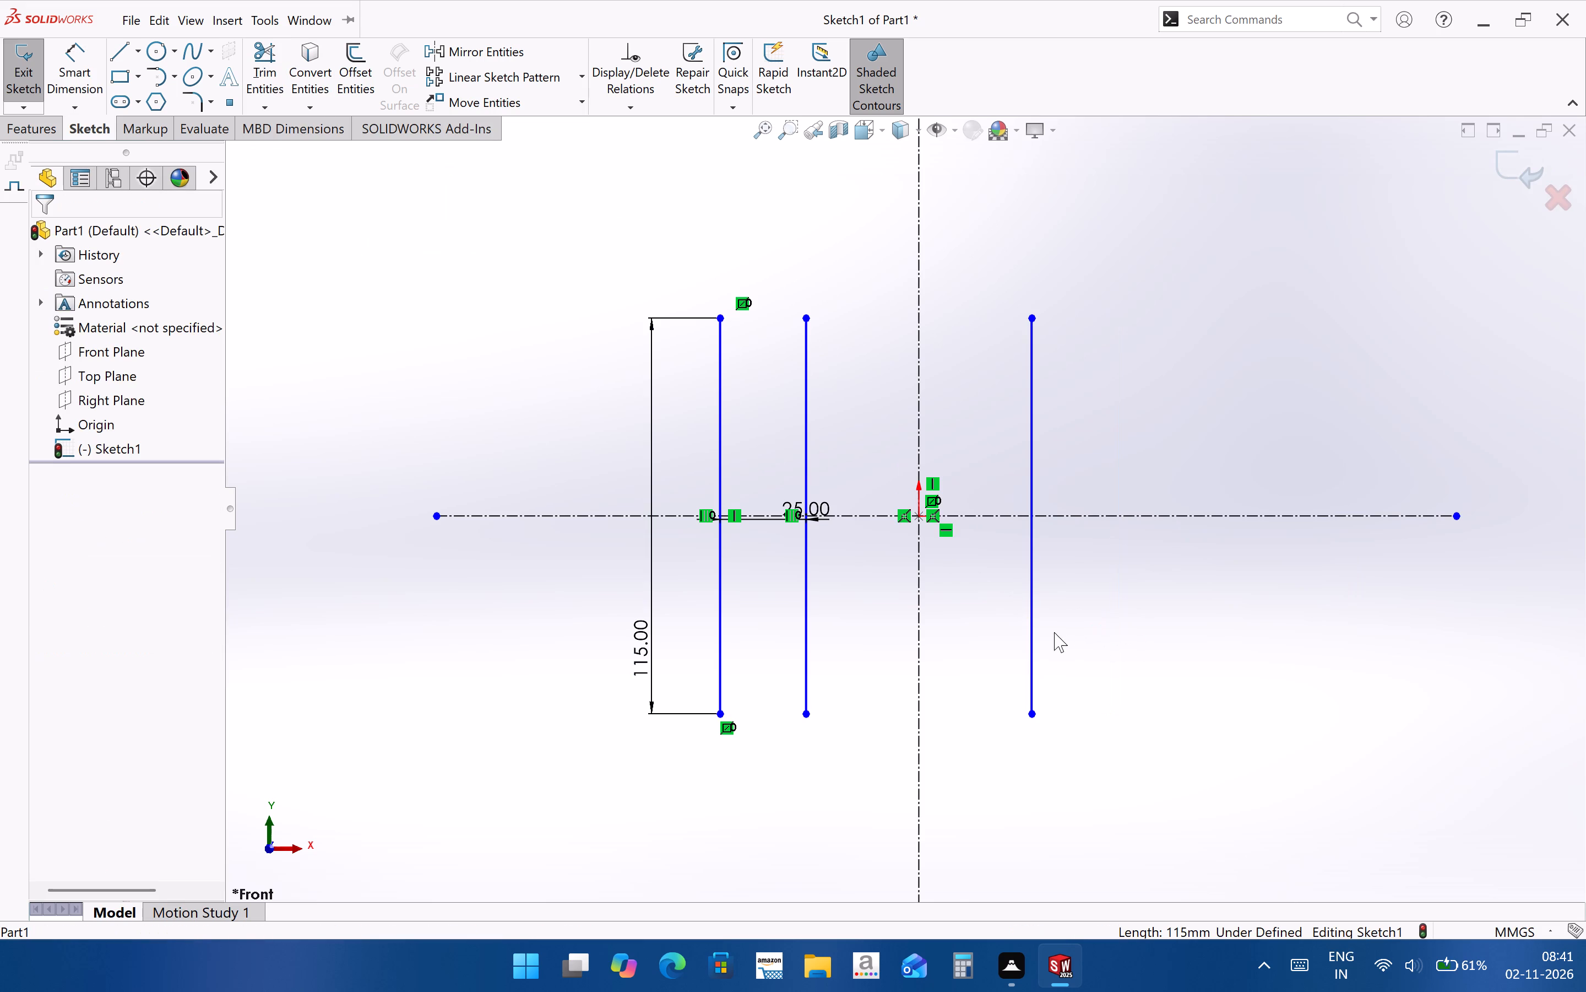
{"action": "left_click", "coordinate": [1028, 632]}
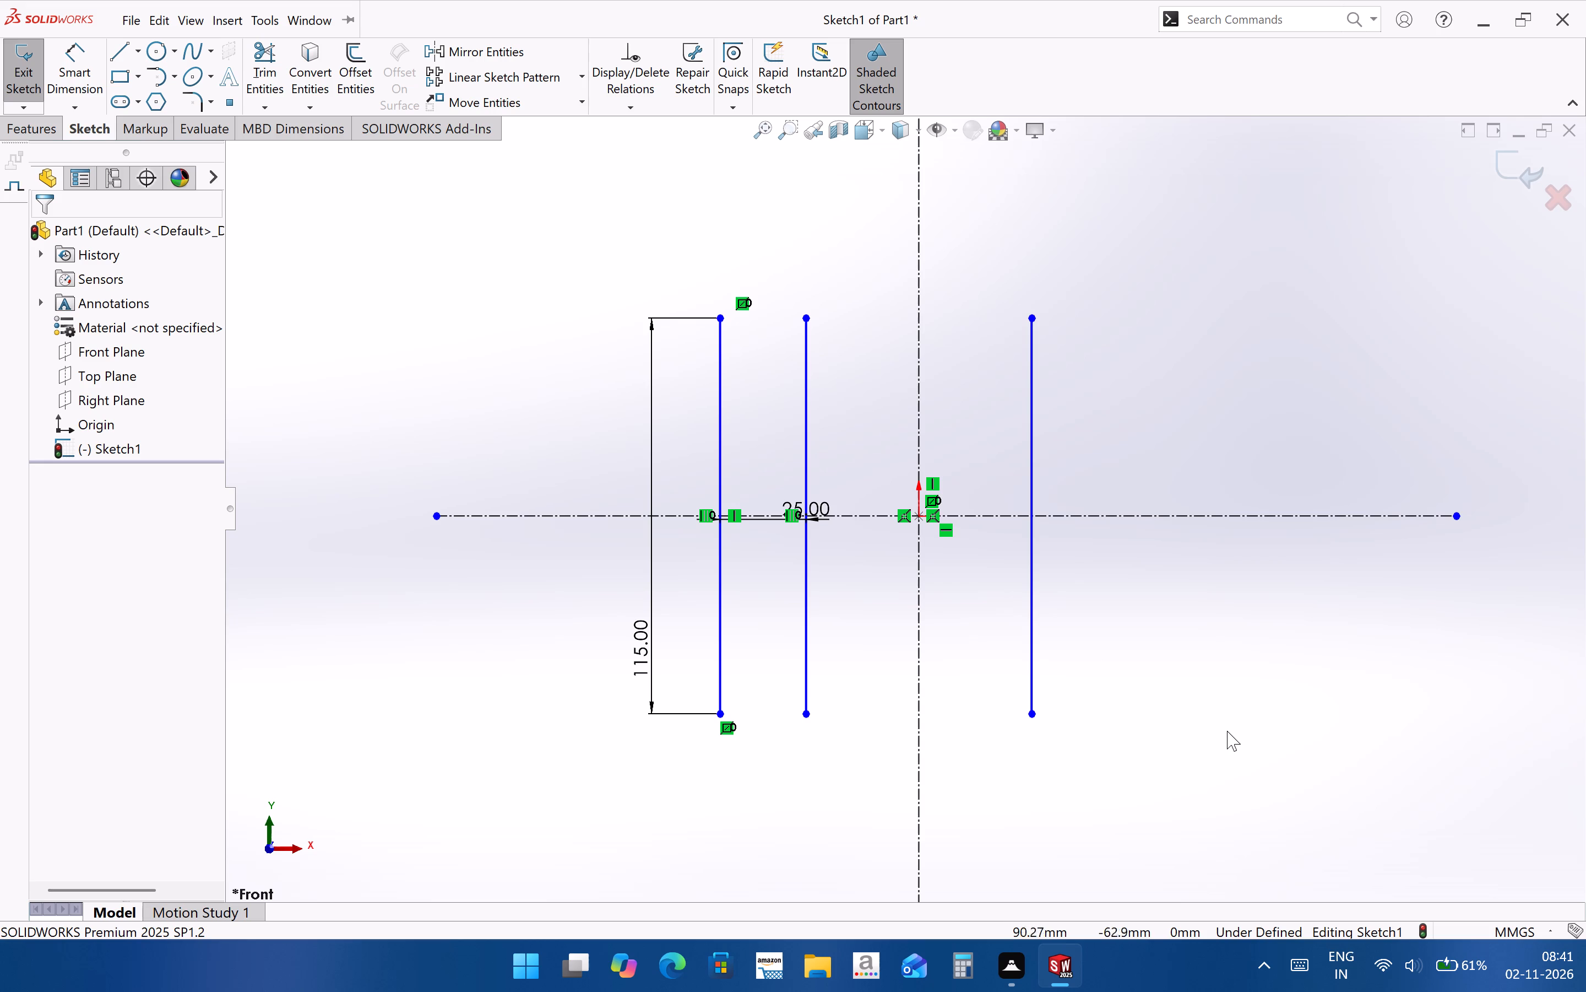
Draw a corner rectangle about 6 mm wide and 8 mm high, starting on the outer vertical line about 33 mm below the origin.
{"action": "scroll", "coordinate": [676, 683], "scroll_direction": "down", "scroll_amount": 1}
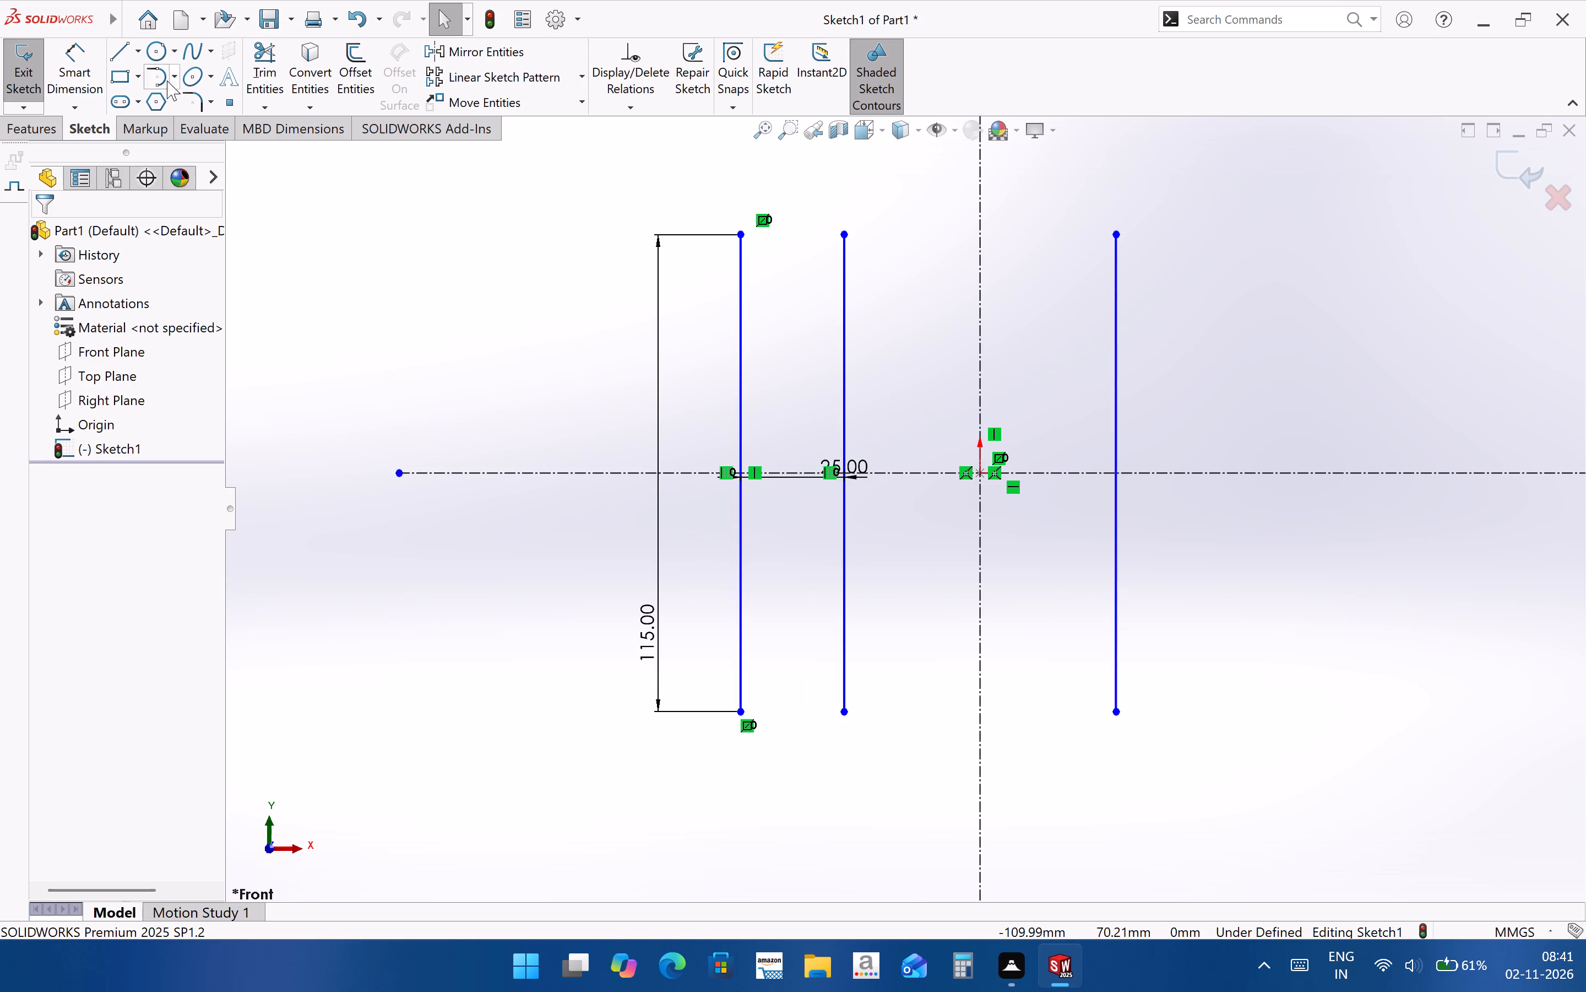
{"action": "left_click", "coordinate": [137, 79]}
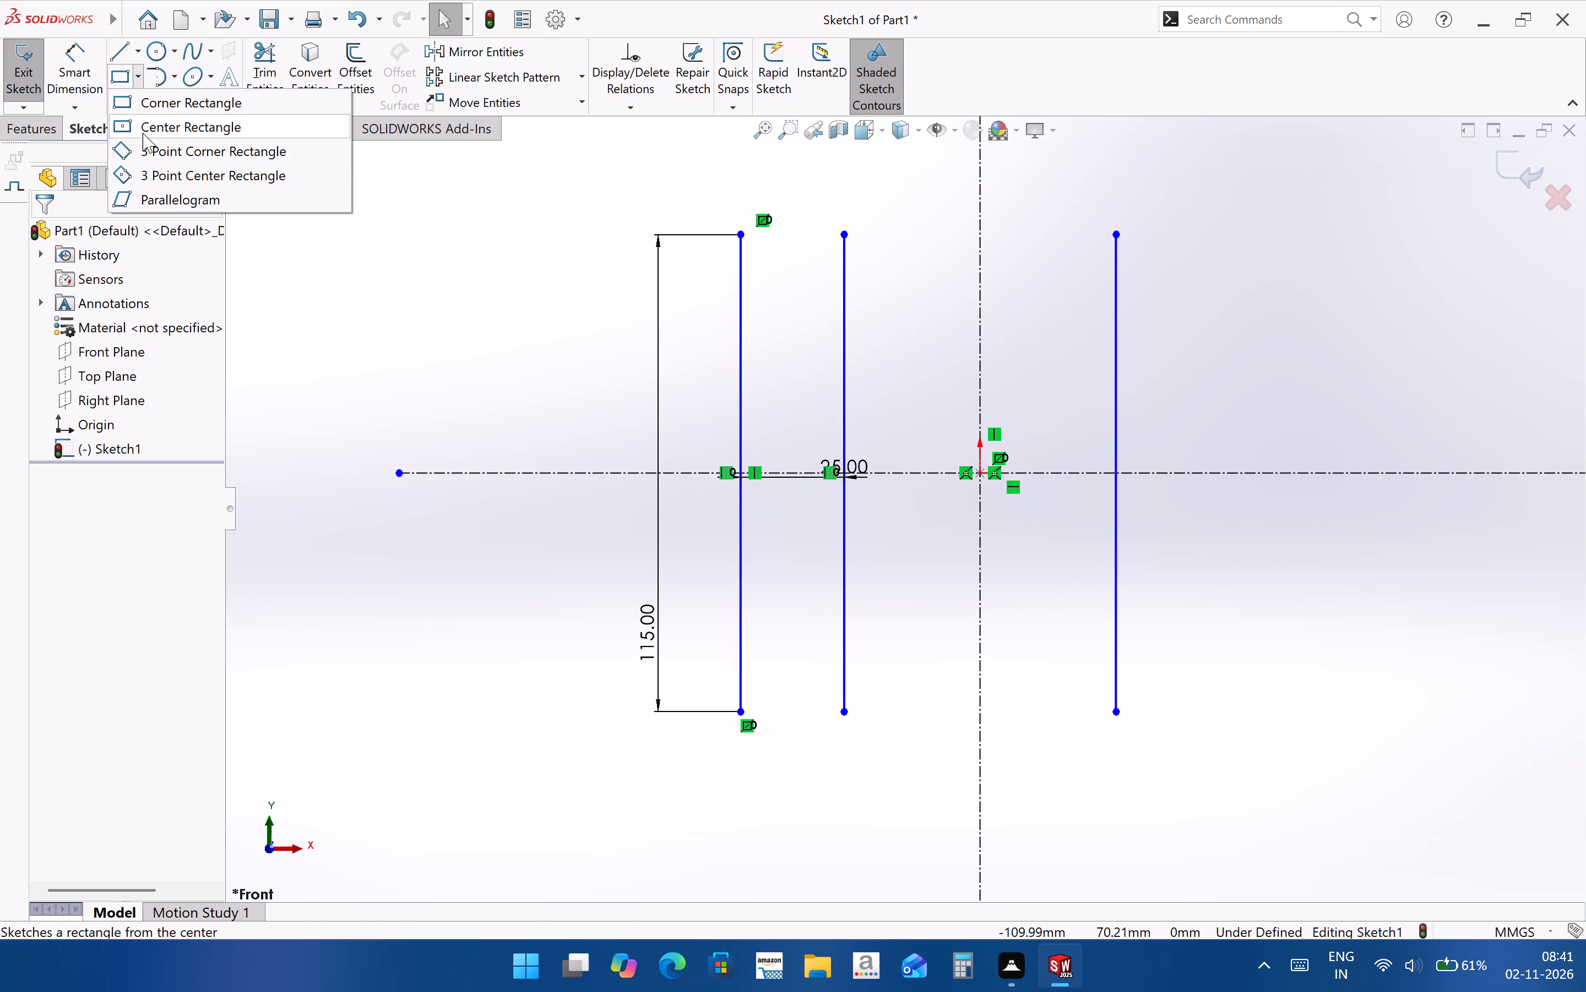
{"action": "left_click", "coordinate": [151, 112]}
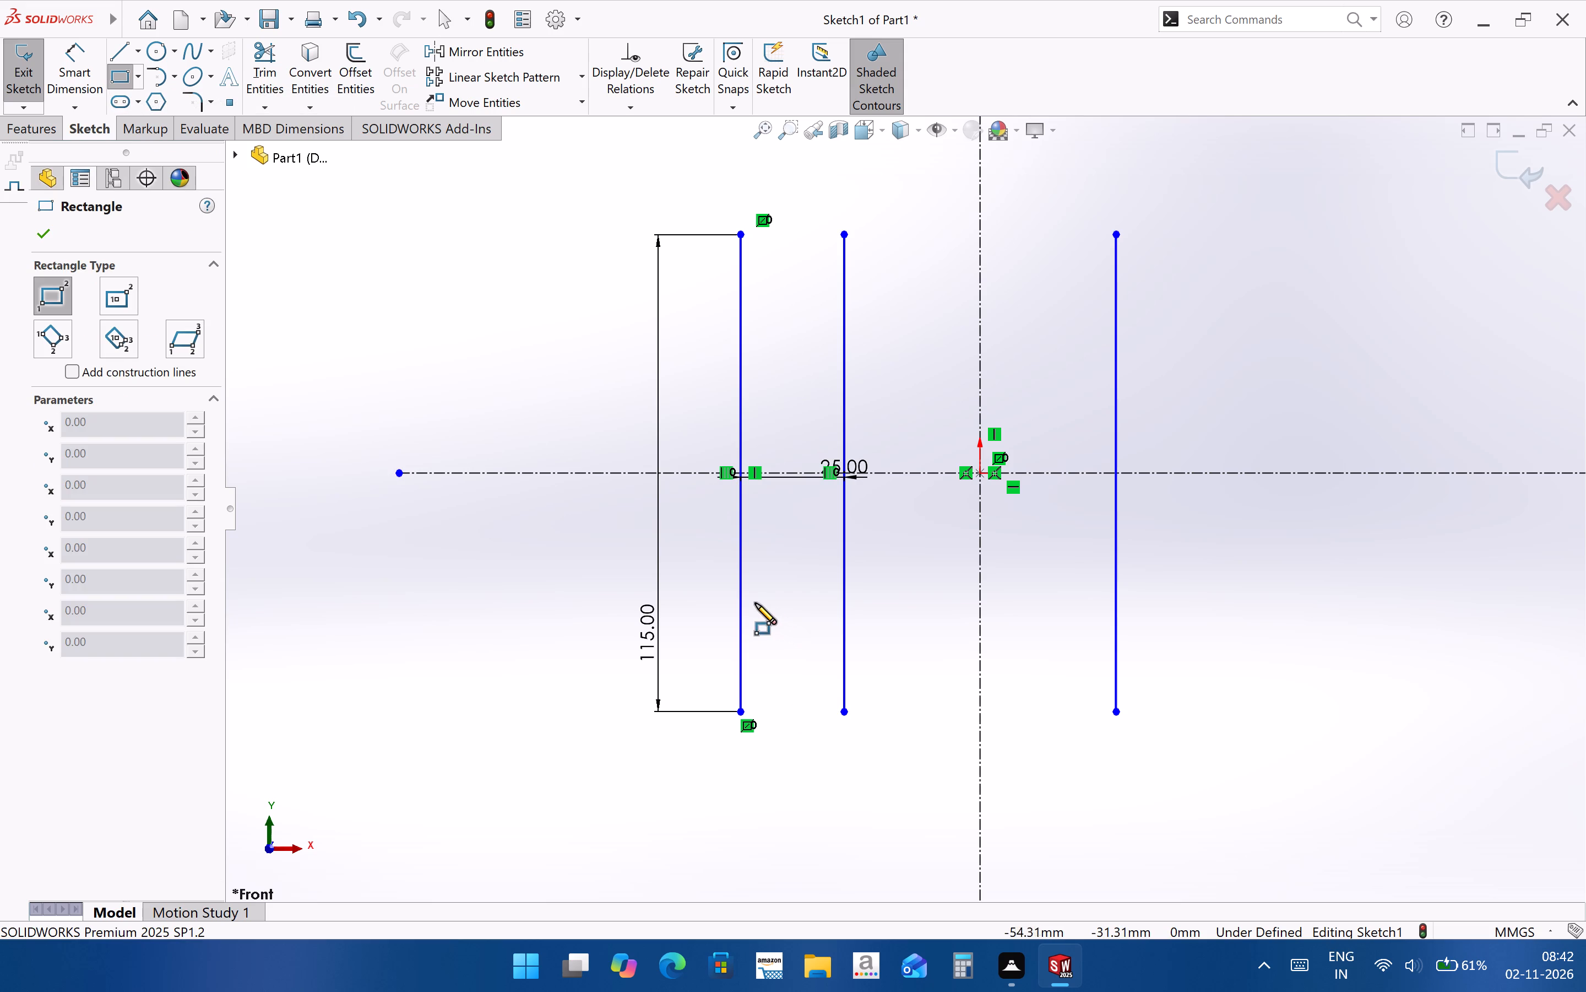
{"action": "left_click", "coordinate": [741, 608]}
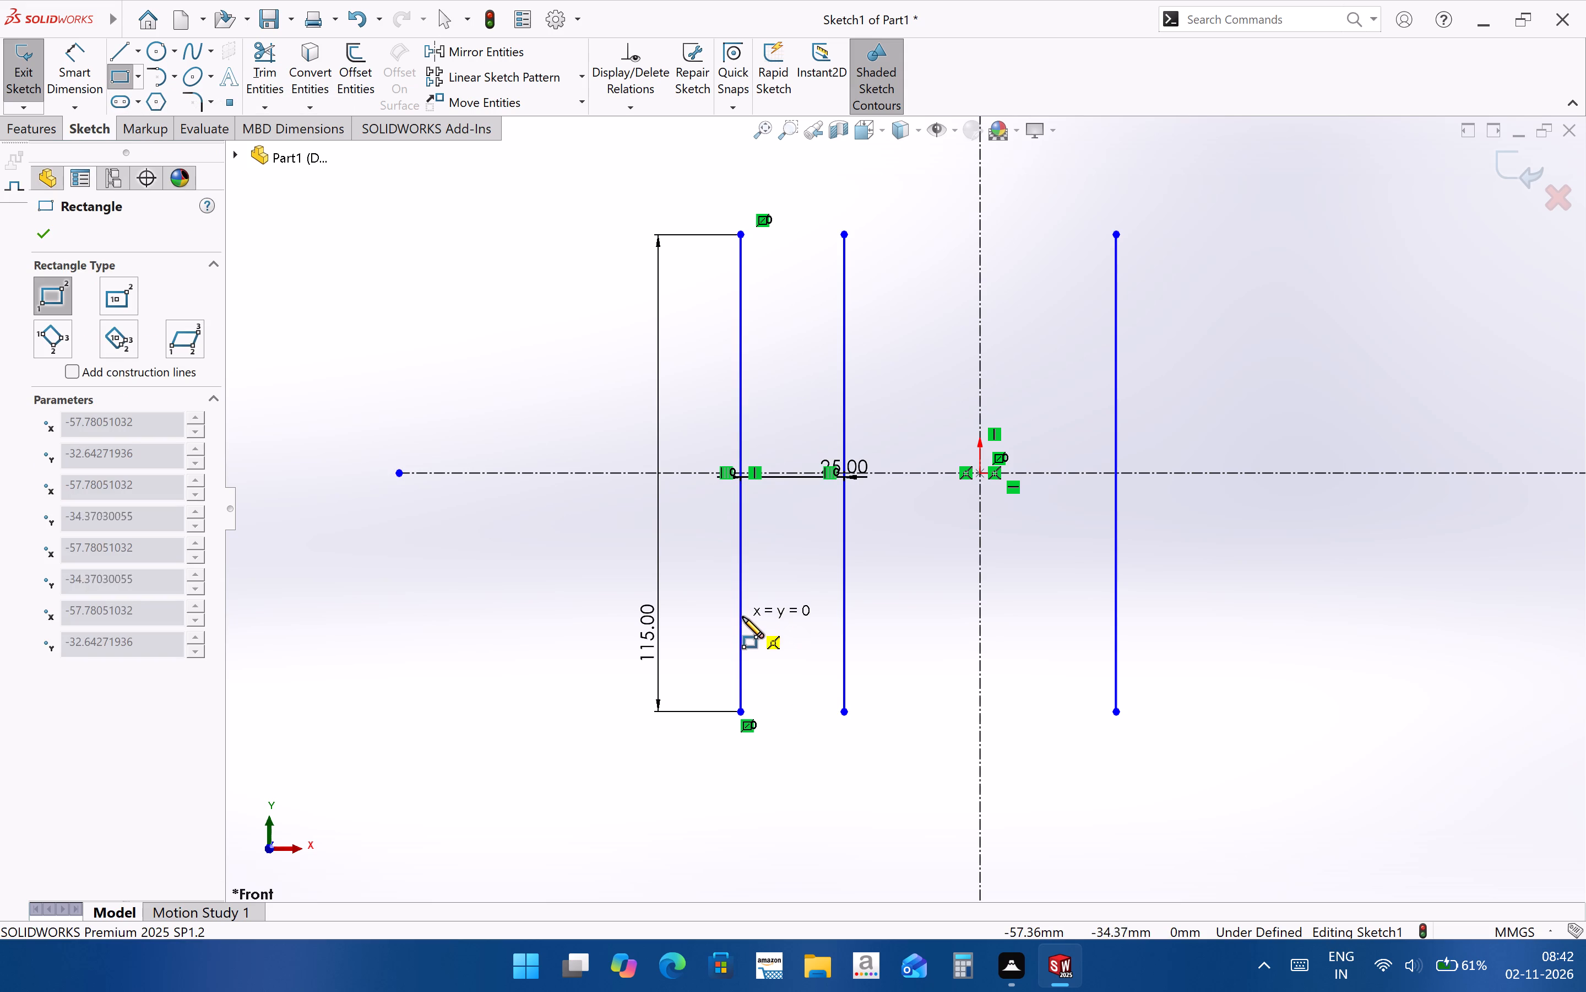
{"action": "left_click", "coordinate": [765, 640]}
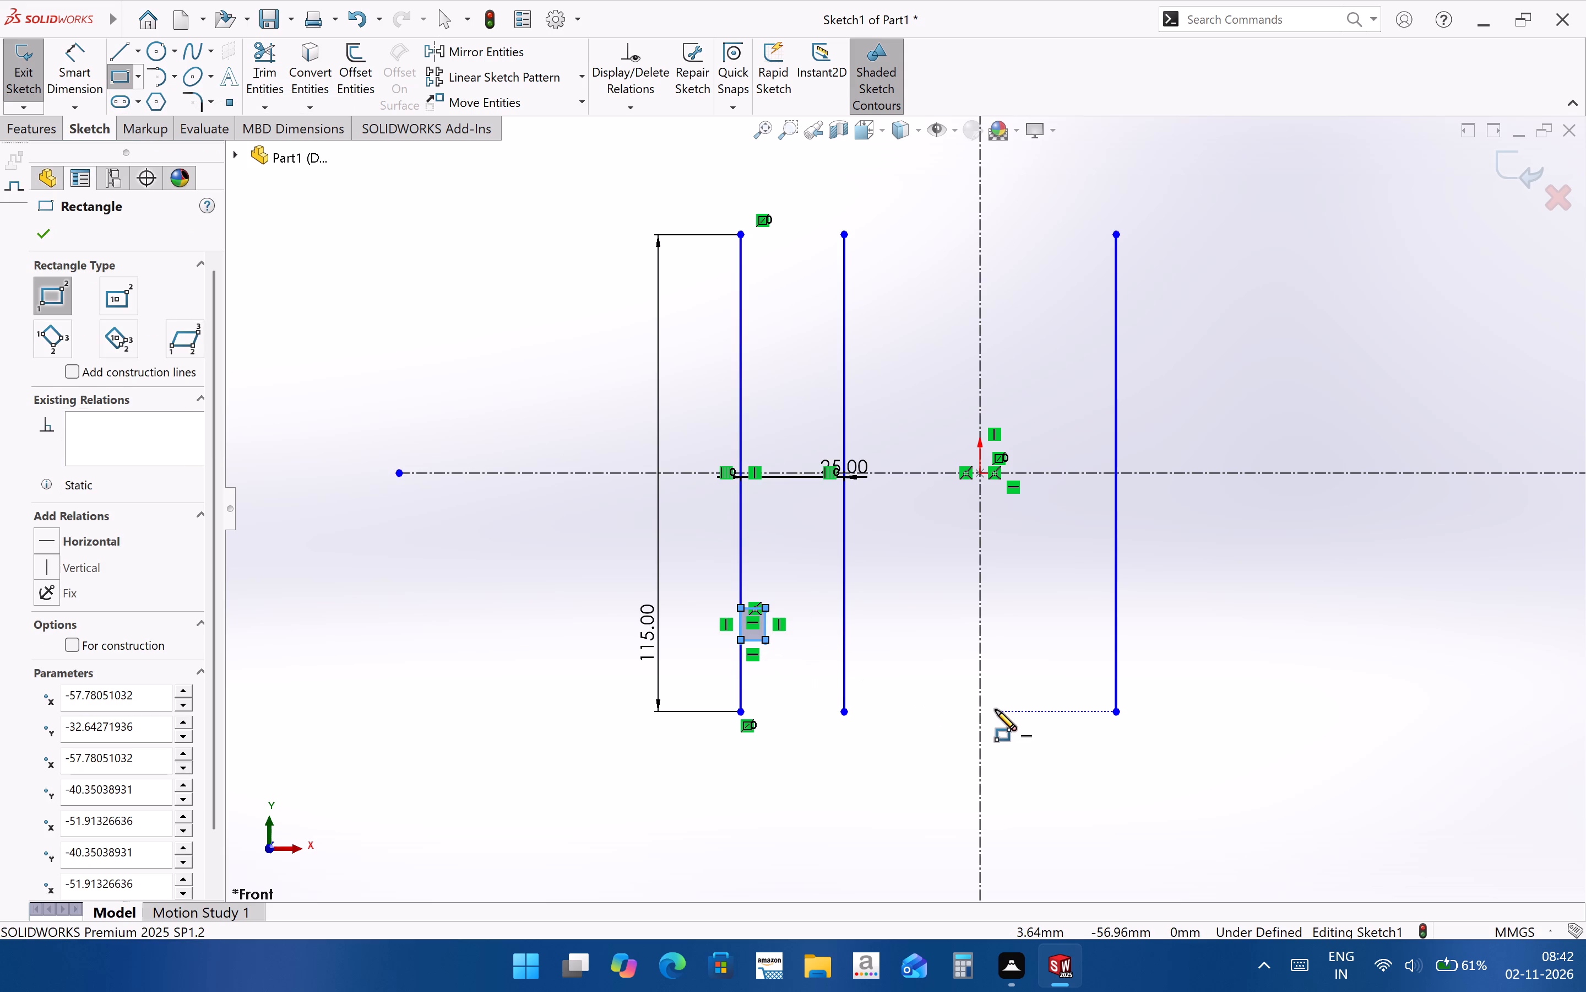
{"action": "key", "text": "Escape"}
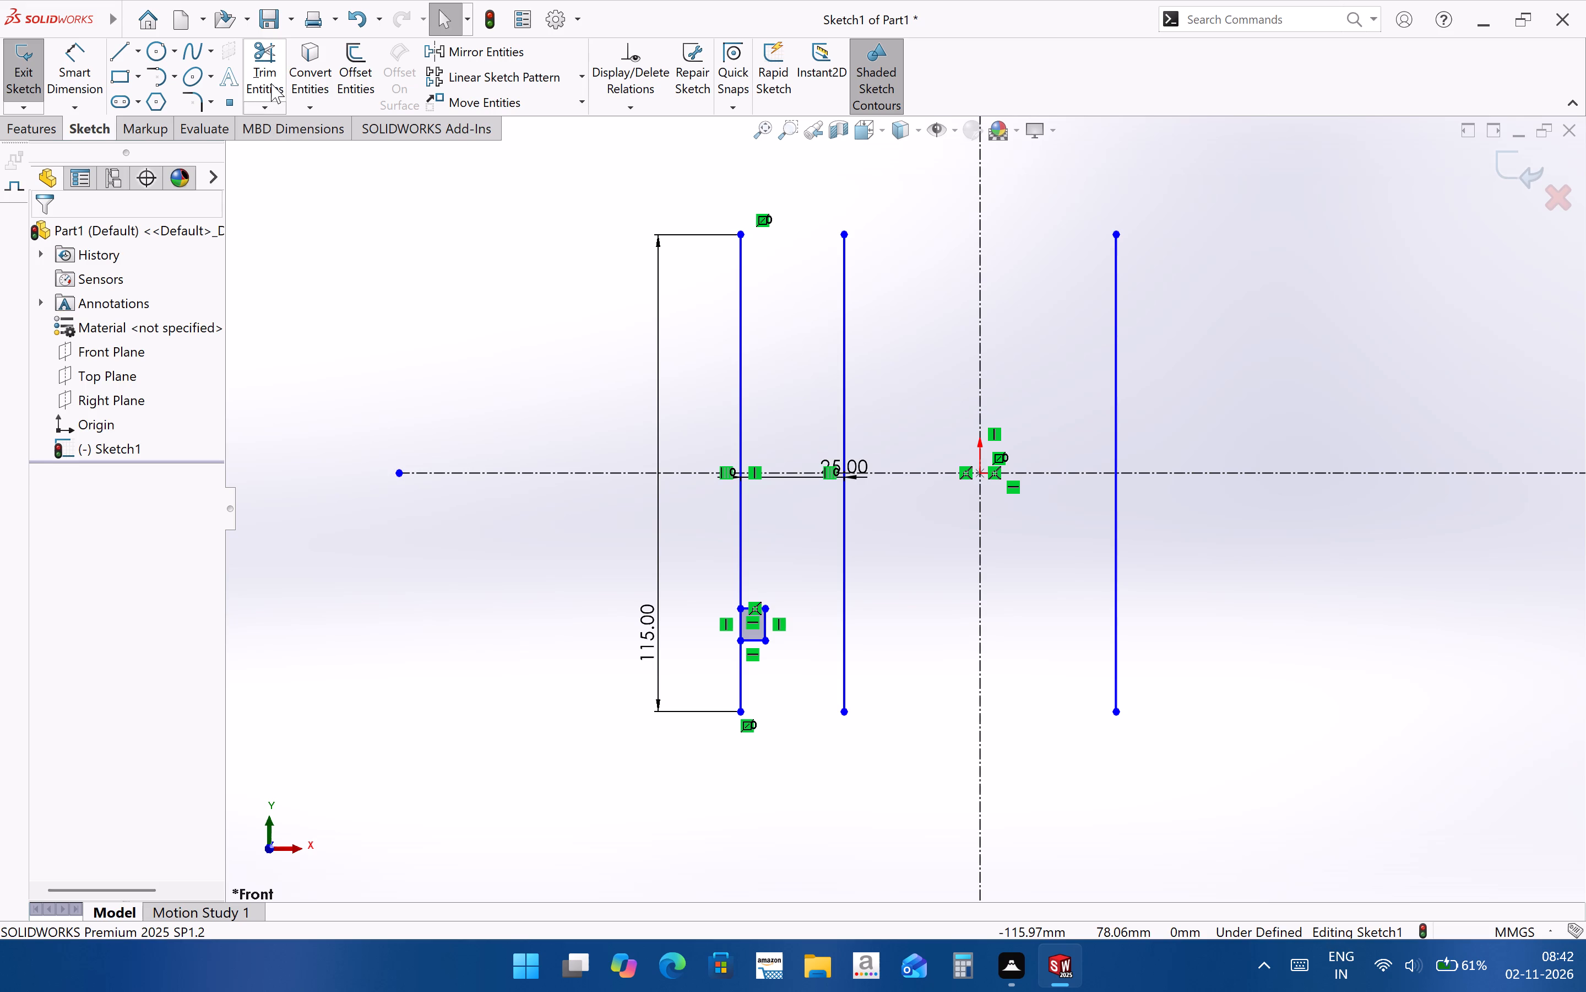
Power trim the outer vertical line and overlapping rectangle side between the rectangle's corners, leaving an open notch.
{"action": "left_click", "coordinate": [271, 83]}
{"action": "scroll", "coordinate": [785, 574], "scroll_direction": "down", "scroll_amount": 4}
{"action": "left_click_drag", "start_coordinate": [696, 646], "coordinate": [719, 646]}
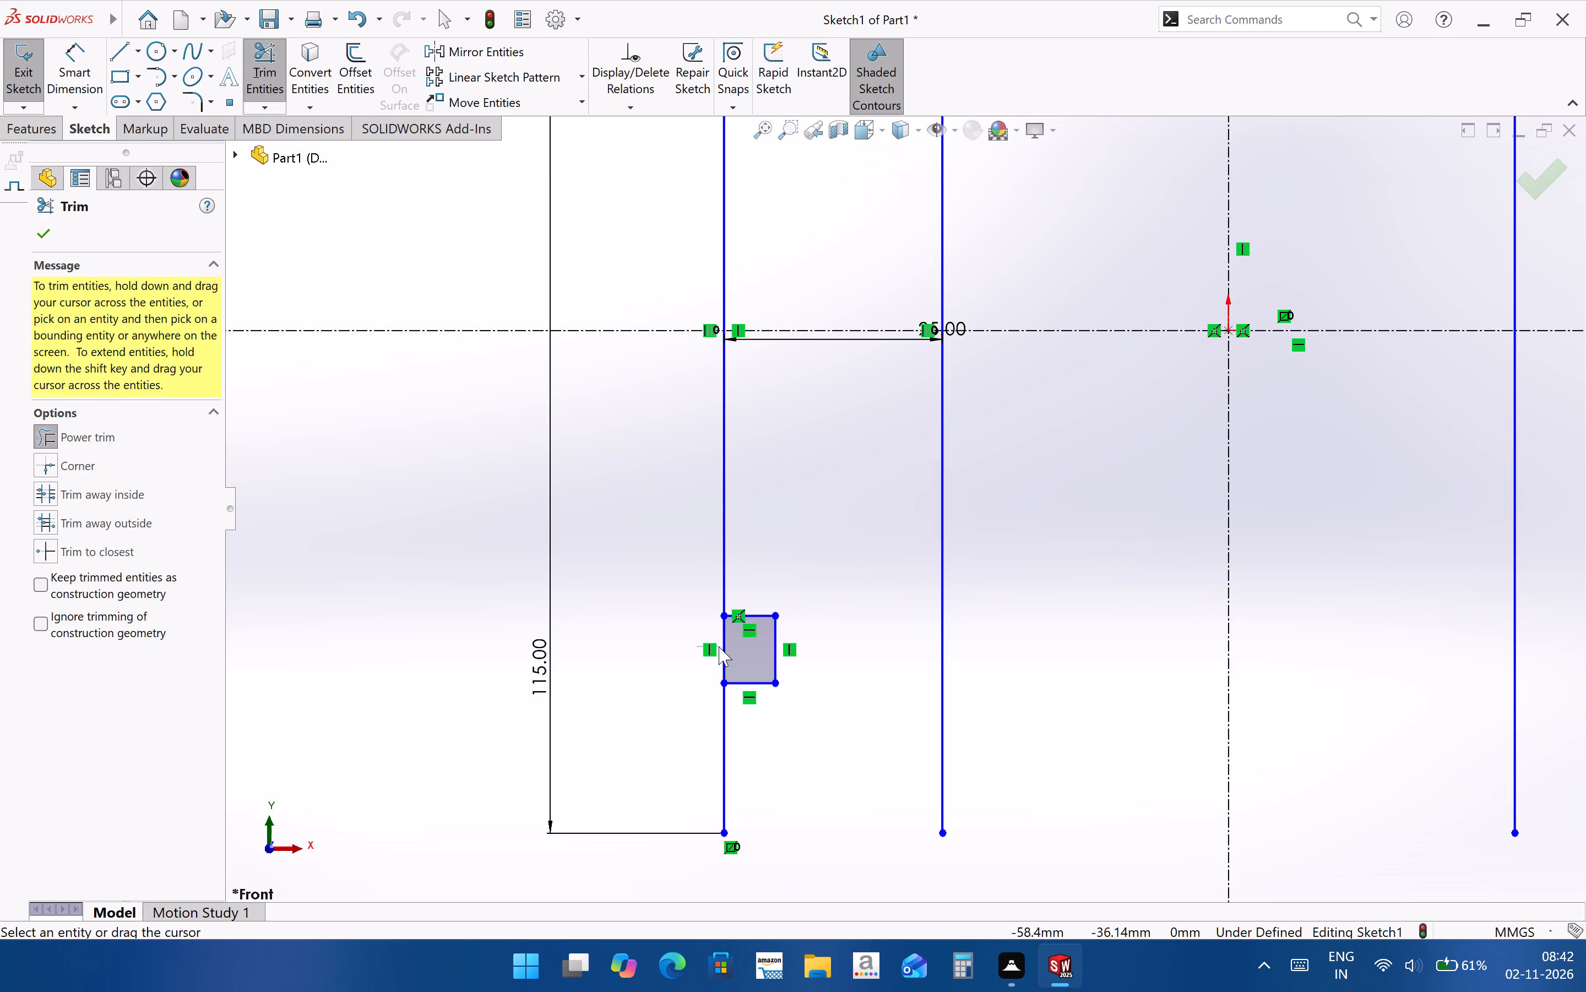
{"action": "left_click_drag", "start_coordinate": [719, 646], "coordinate": [737, 645]}
{"action": "scroll", "coordinate": [864, 704], "scroll_direction": "up", "scroll_amount": 3}
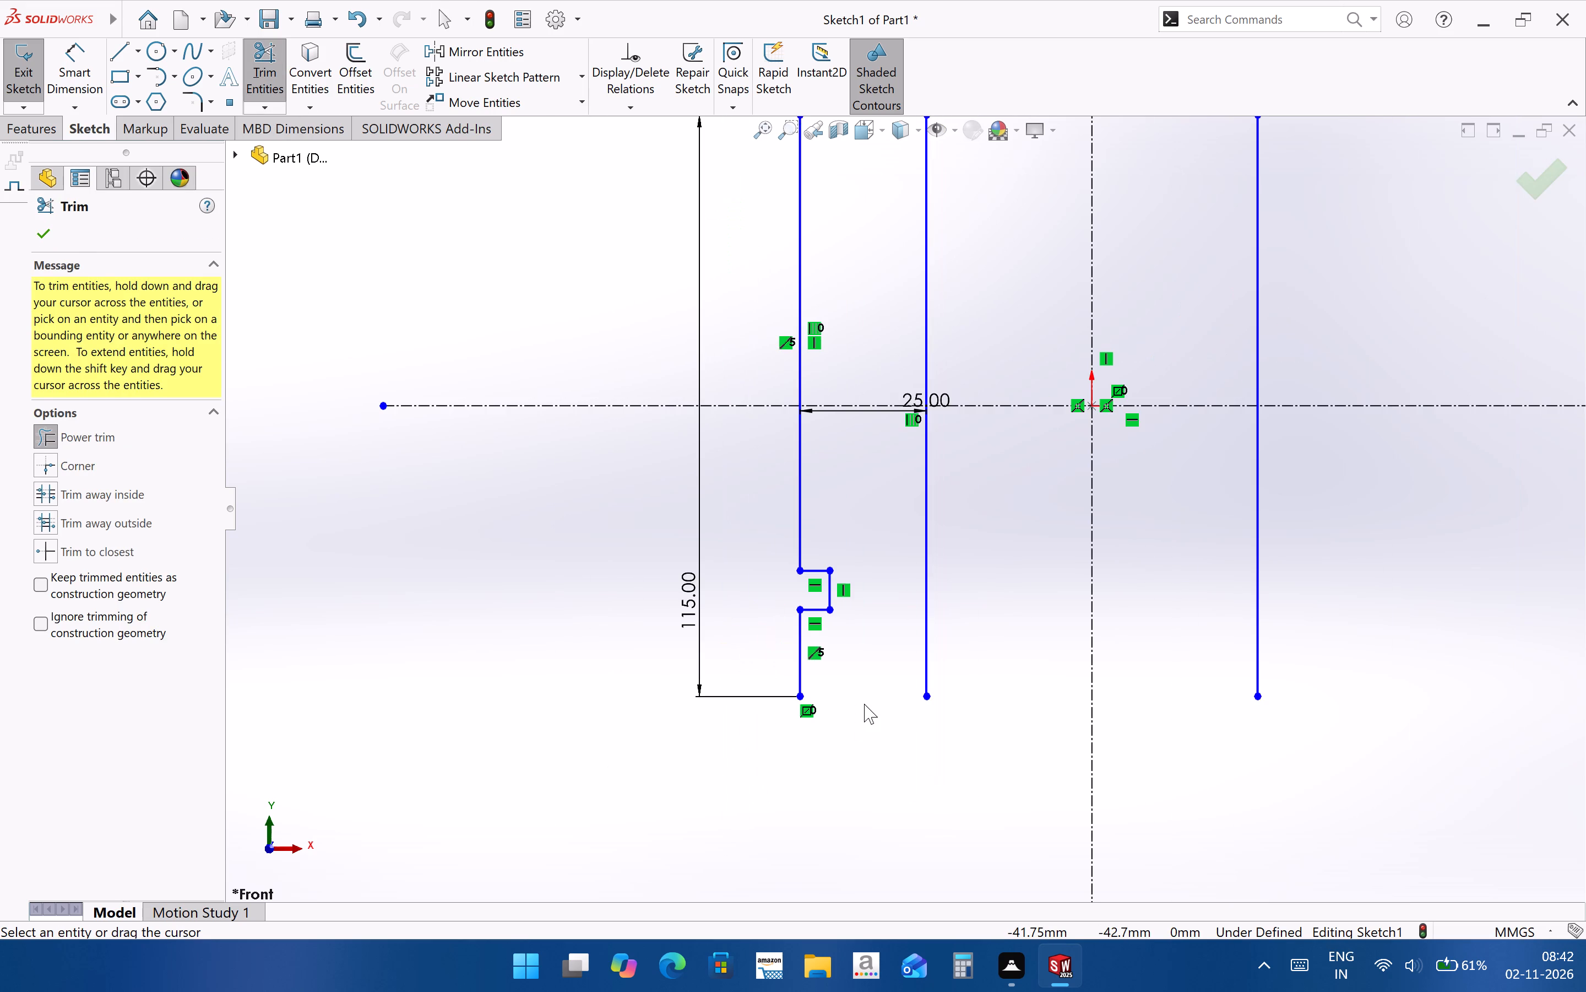
{"action": "key", "text": "Escape"}
{"action": "scroll", "coordinate": [694, 711], "scroll_direction": "up", "scroll_amount": 2}
{"action": "scroll", "coordinate": [846, 646], "scroll_direction": "down", "scroll_amount": 3}
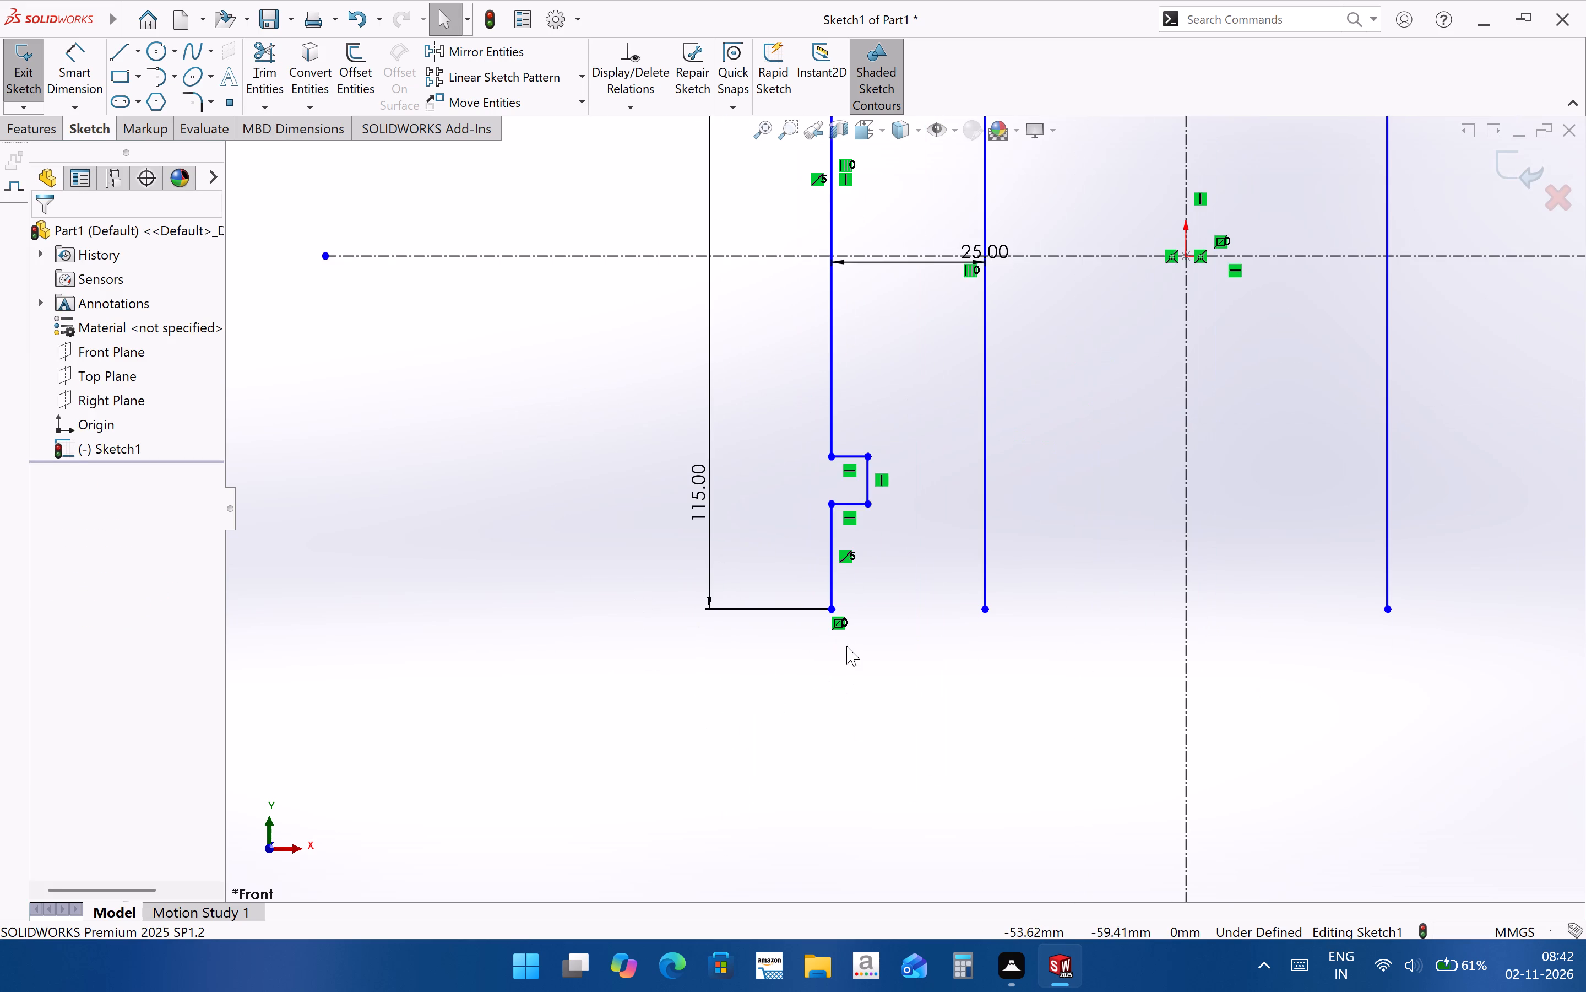
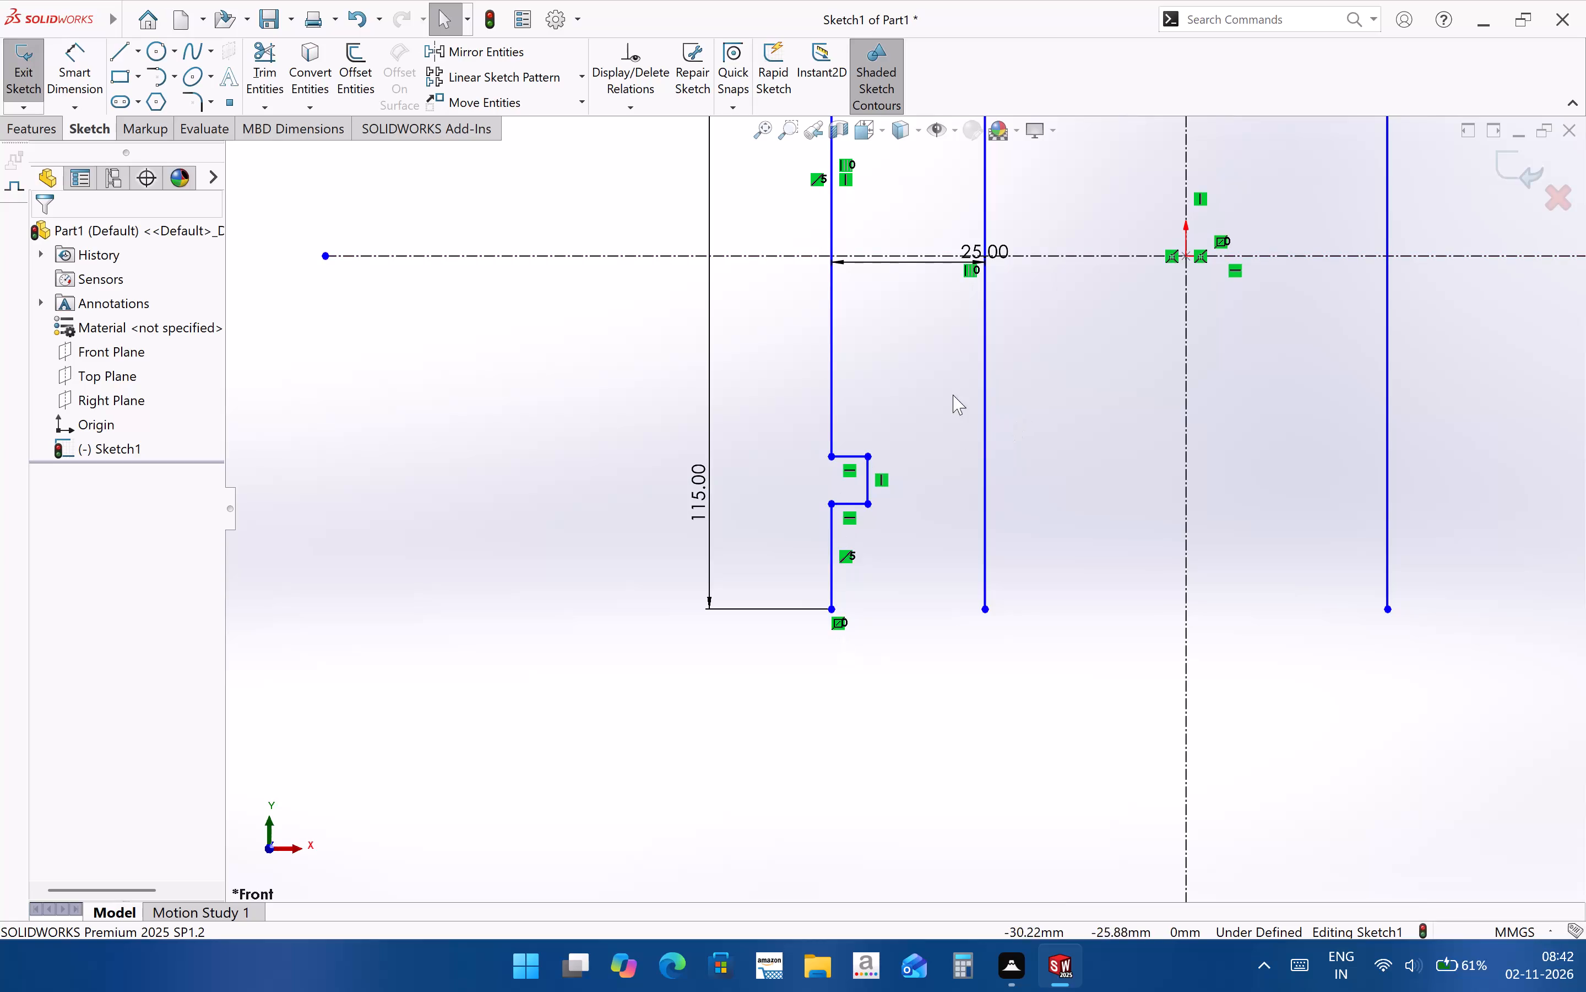
Dimension the notch depth as 5 mm between its inner vertical edge and the outer vertical line.
{"action": "left_click", "coordinate": [78, 87]}
{"action": "scroll", "coordinate": [857, 509], "scroll_direction": "down", "scroll_amount": 2}
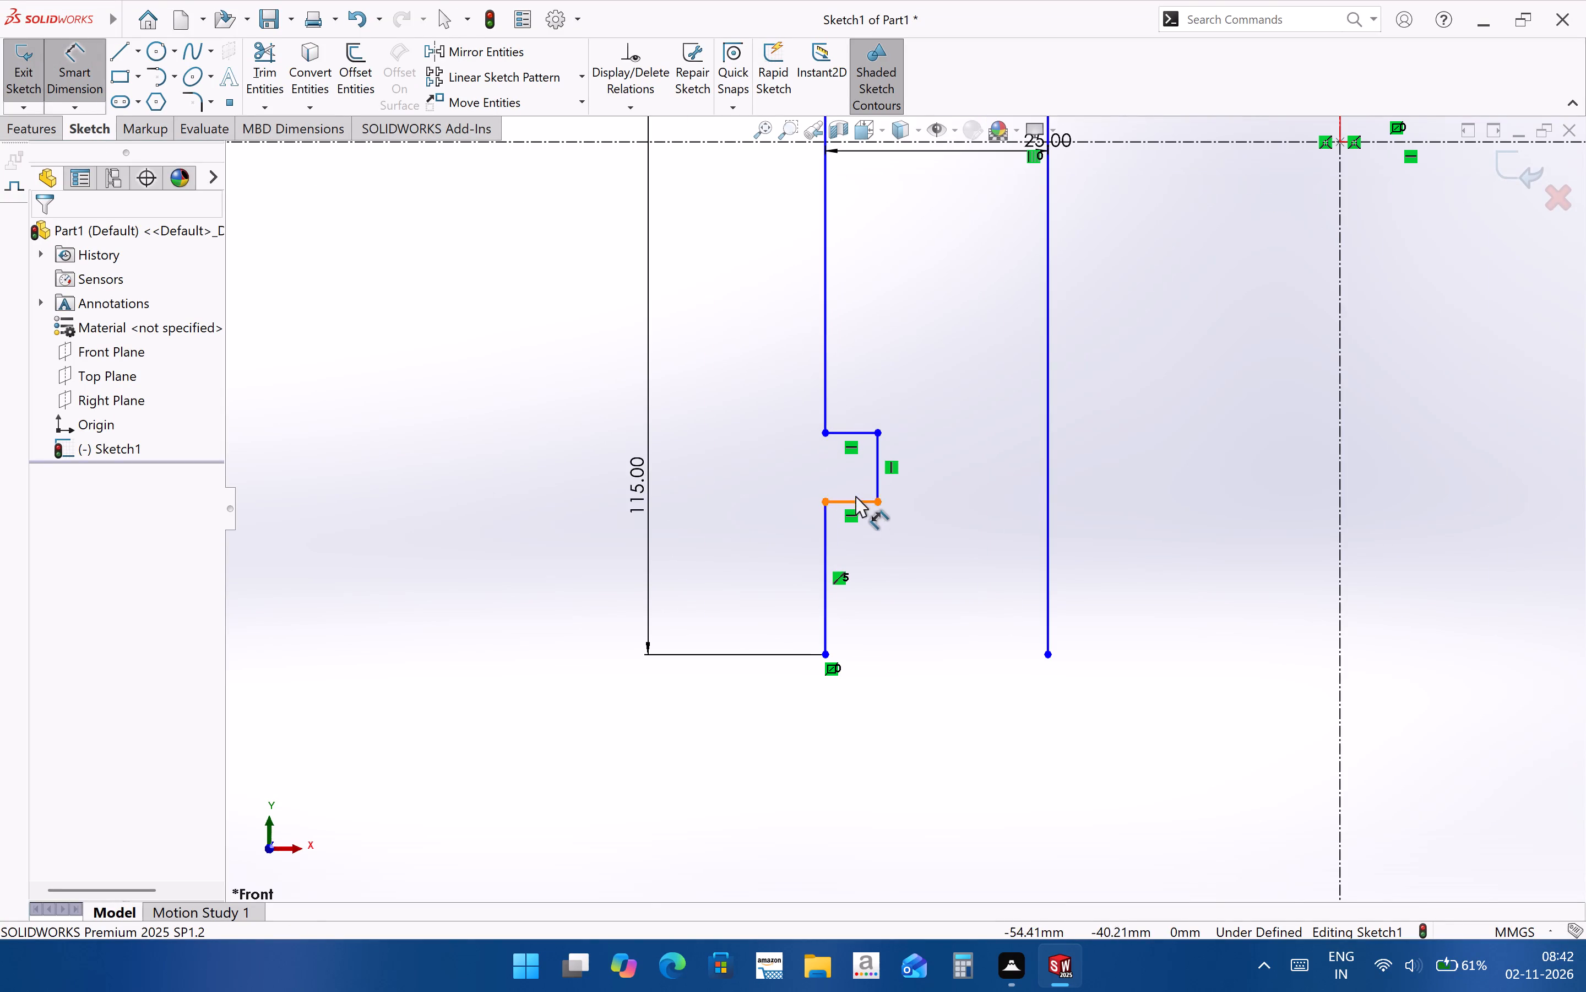
{"action": "left_click", "coordinate": [878, 479]}
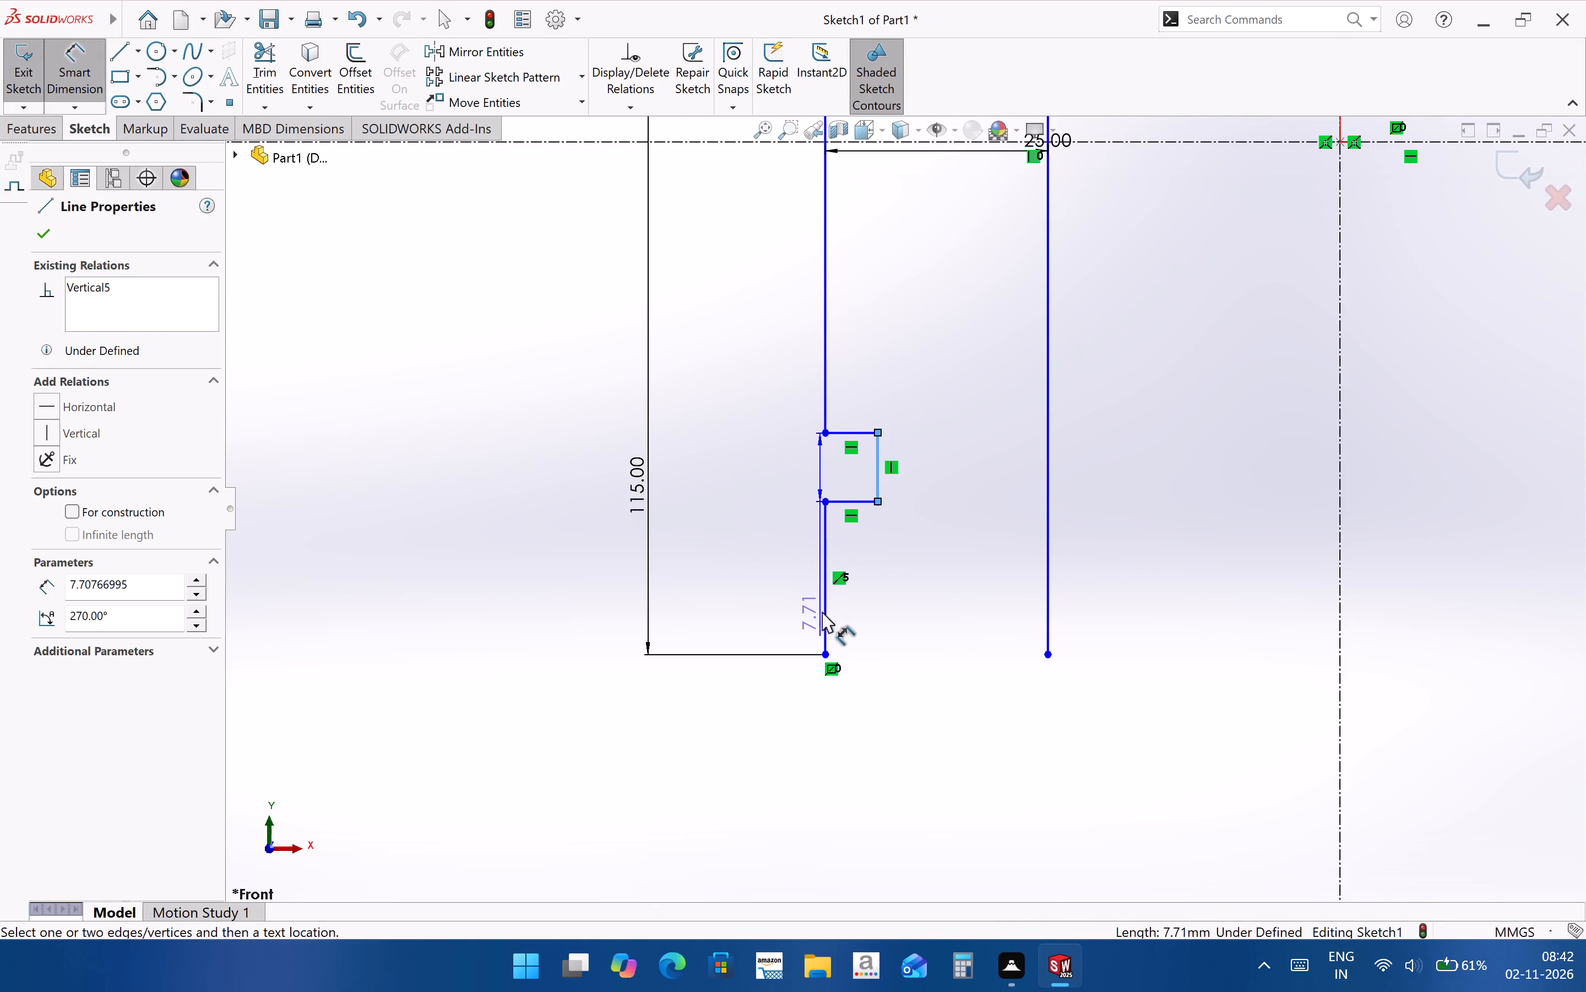
{"action": "left_click", "coordinate": [825, 612]}
{"action": "left_click", "coordinate": [867, 649]}
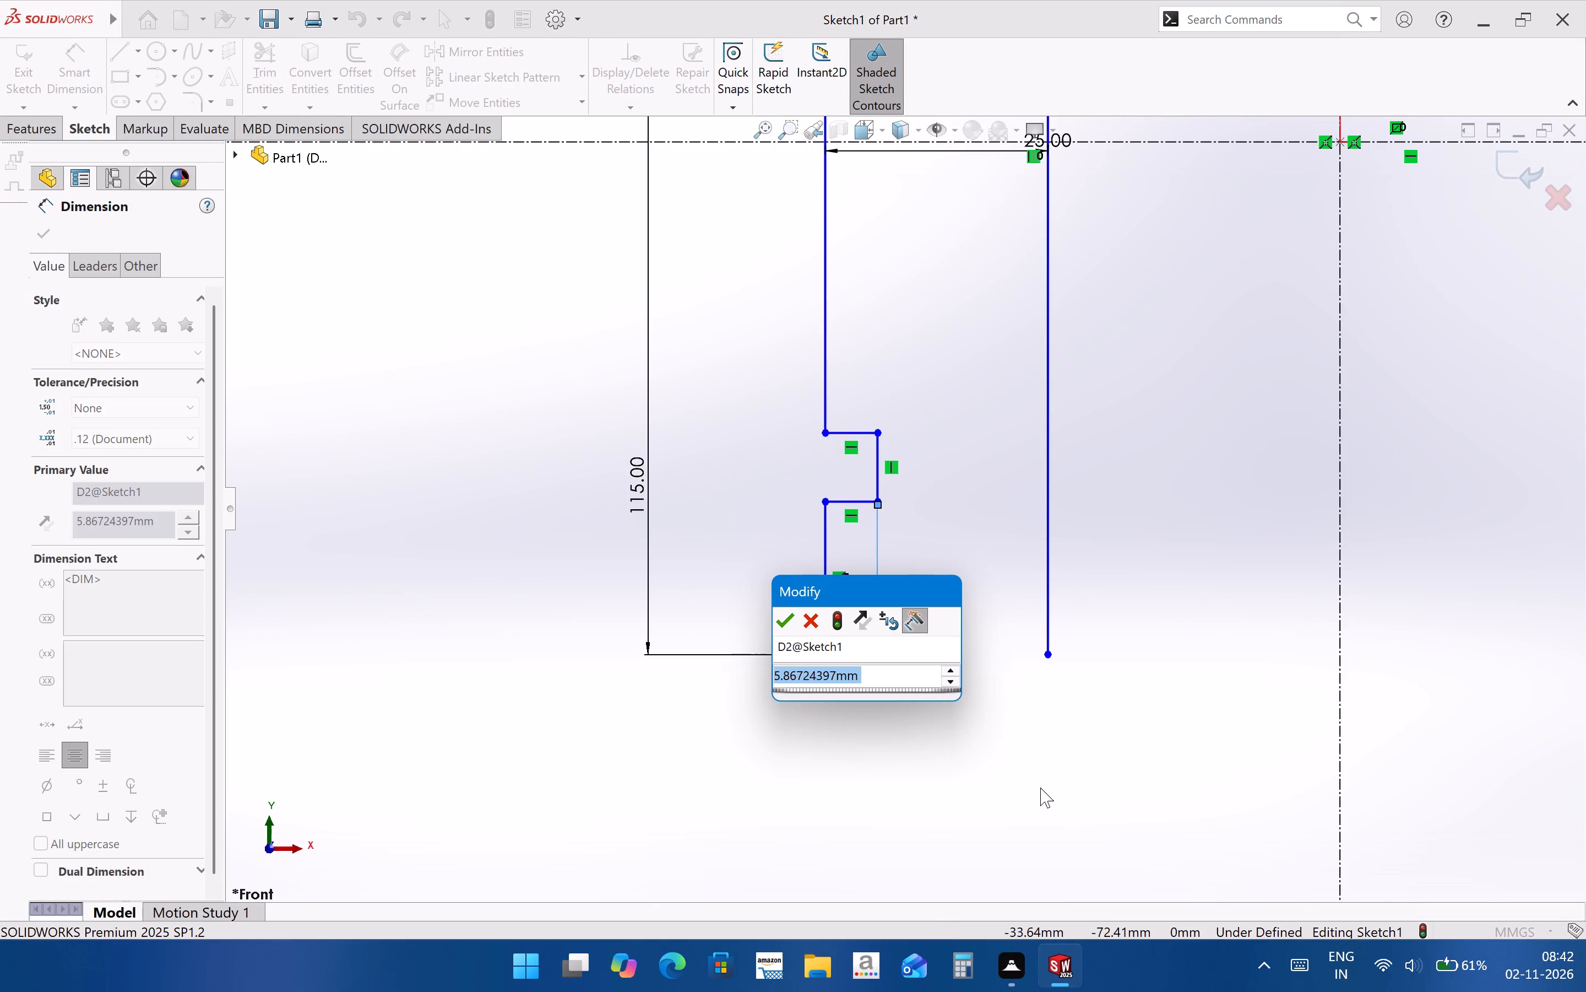
{"action": "key", "text": "5"}
{"action": "key", "text": "Return"}
{"action": "left_click", "coordinate": [968, 758]}
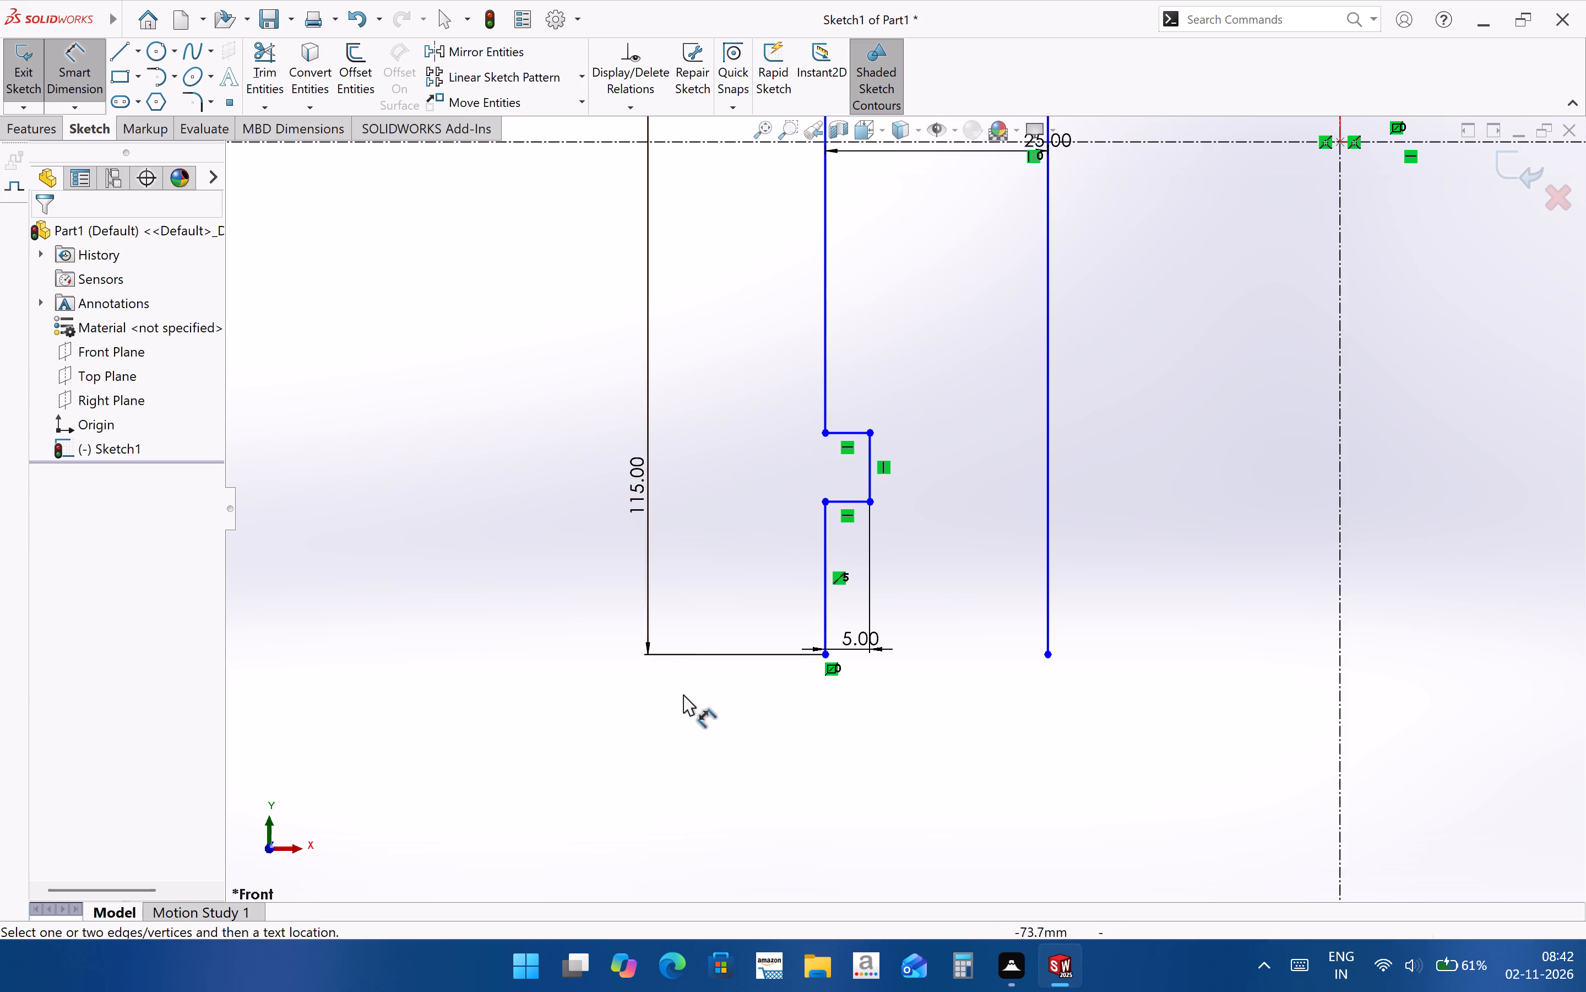
Dimension the notch's inner vertical edge to a height of 10 mm.
{"action": "scroll", "coordinate": [683, 696], "scroll_direction": "up", "scroll_amount": 8}
{"action": "scroll", "coordinate": [867, 543], "scroll_direction": "down", "scroll_amount": 2}
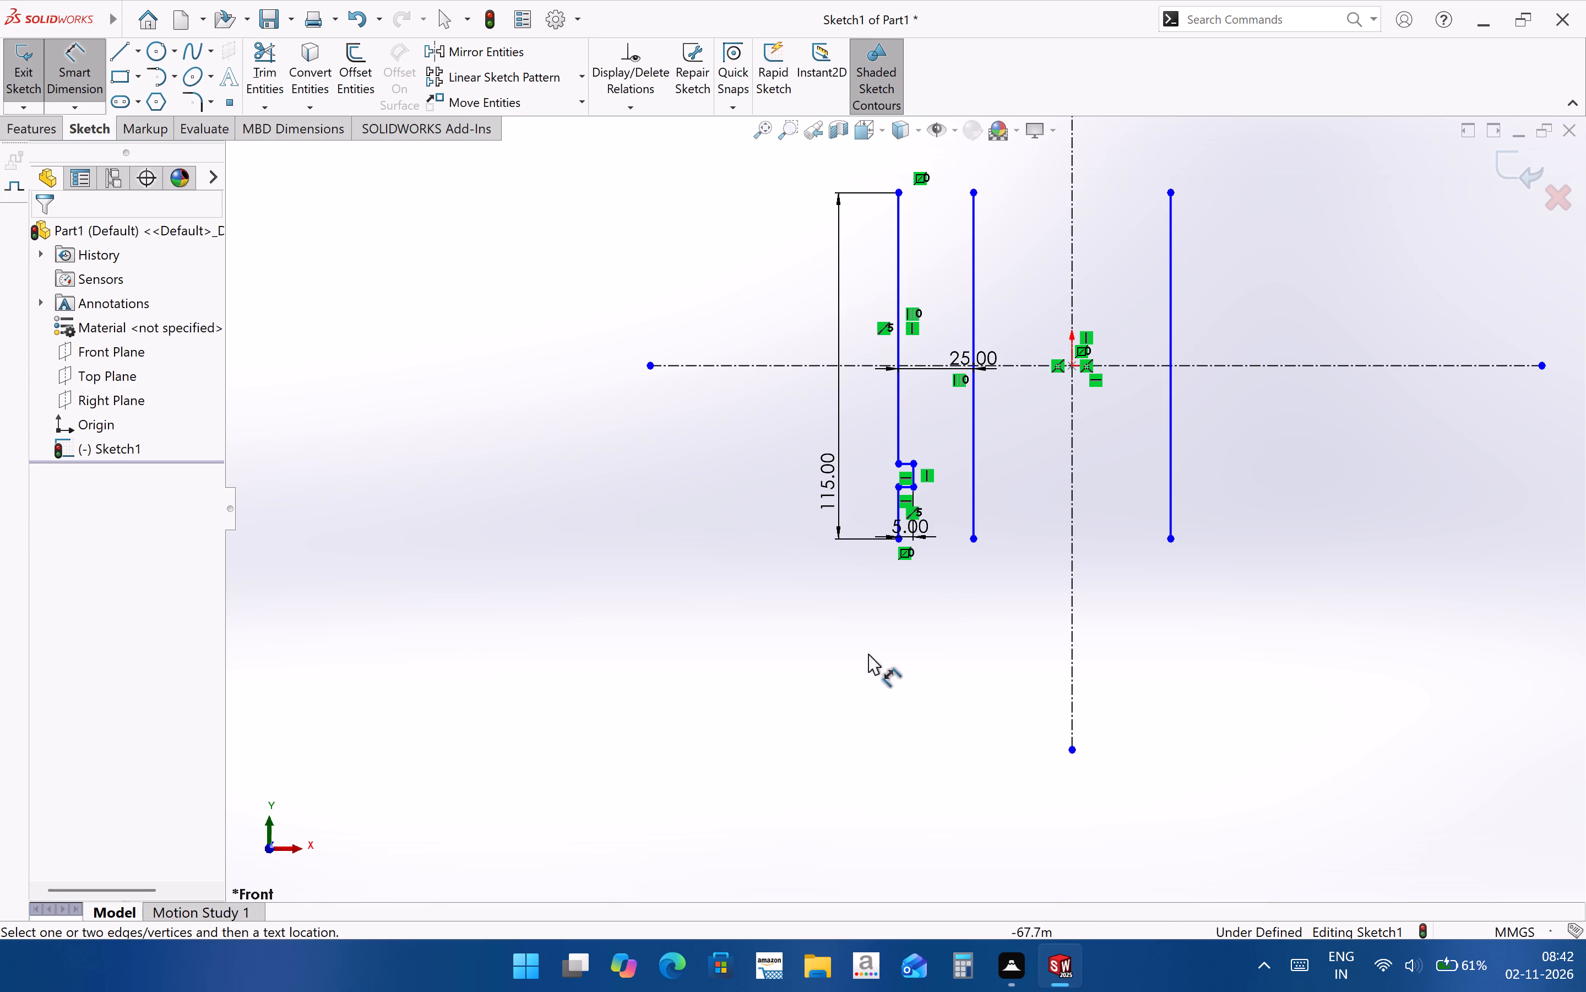
{"action": "scroll", "coordinate": [875, 462], "scroll_direction": "down", "scroll_amount": 3}
{"action": "scroll", "coordinate": [935, 466], "scroll_direction": "down", "scroll_amount": 2}
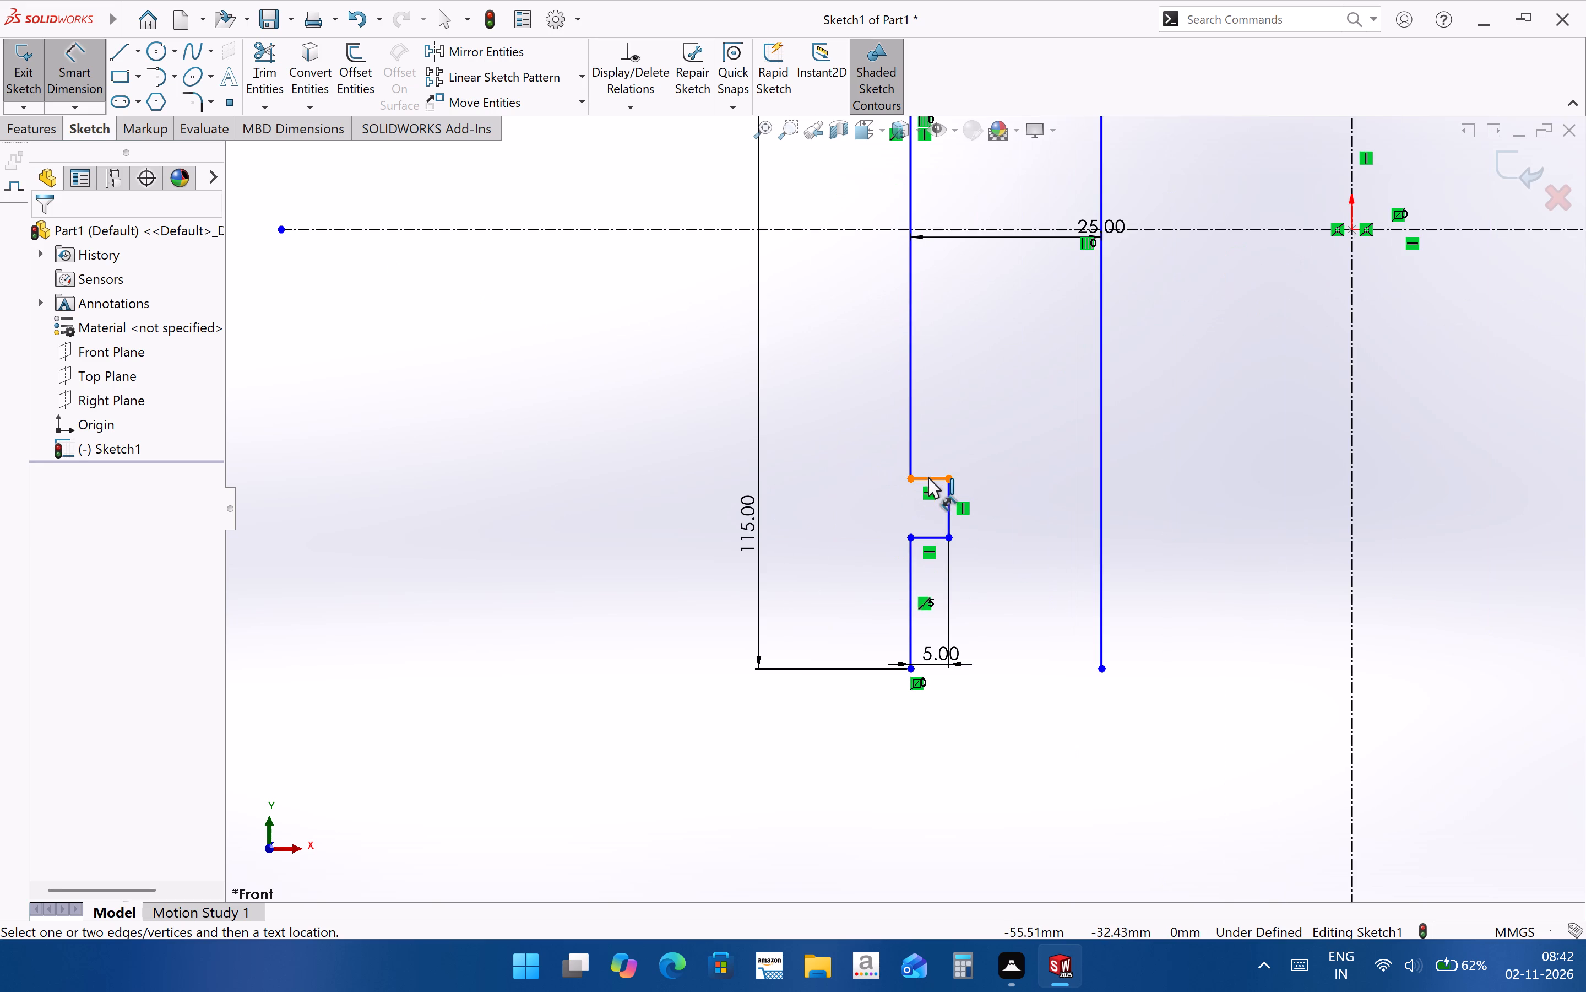
{"action": "left_click", "coordinate": [928, 477]}
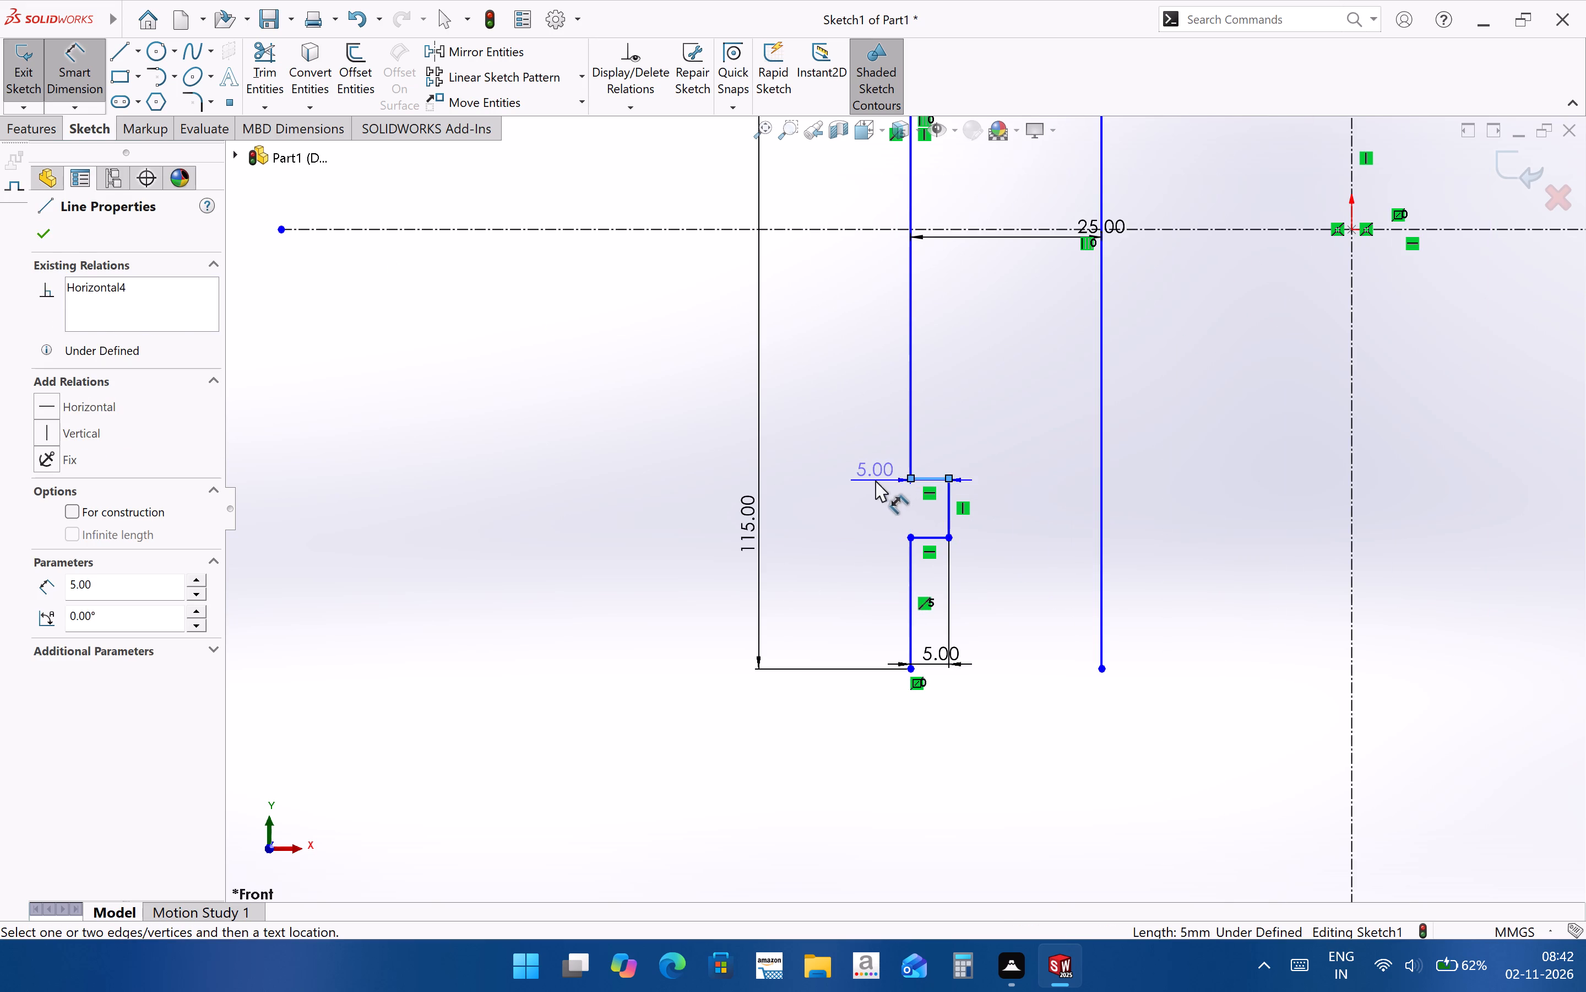
{"action": "key", "text": "Escape"}
{"action": "left_click", "coordinate": [949, 513]}
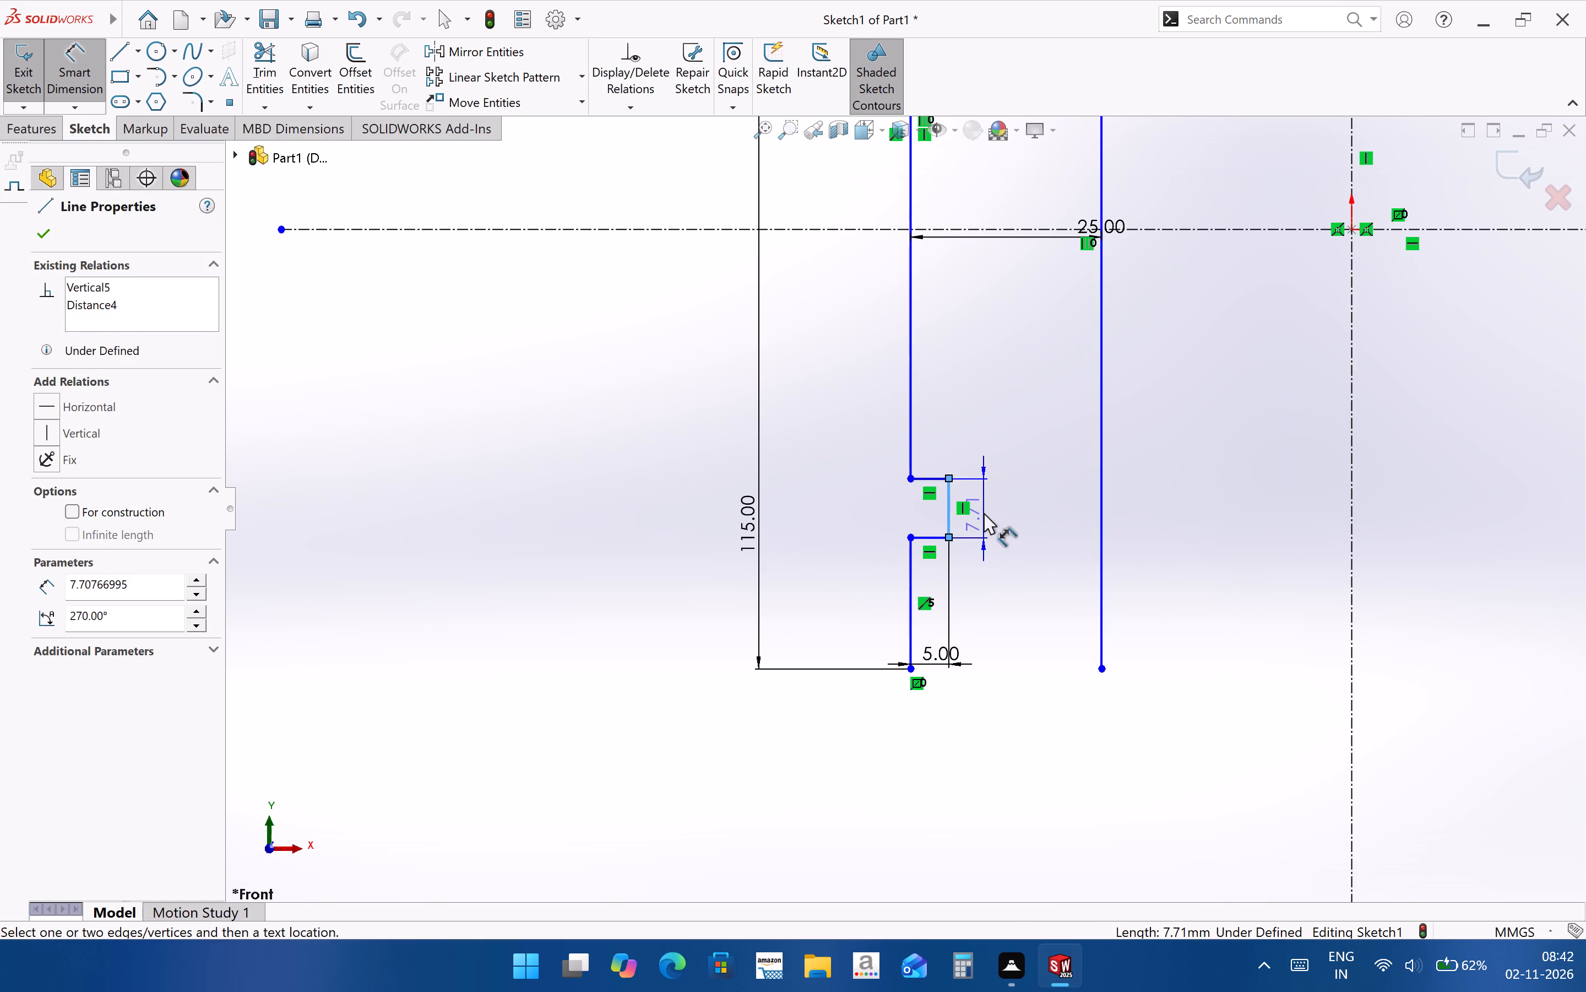
{"action": "left_click", "coordinate": [984, 513]}
{"action": "key", "text": "1"}
{"action": "key", "text": "0"}
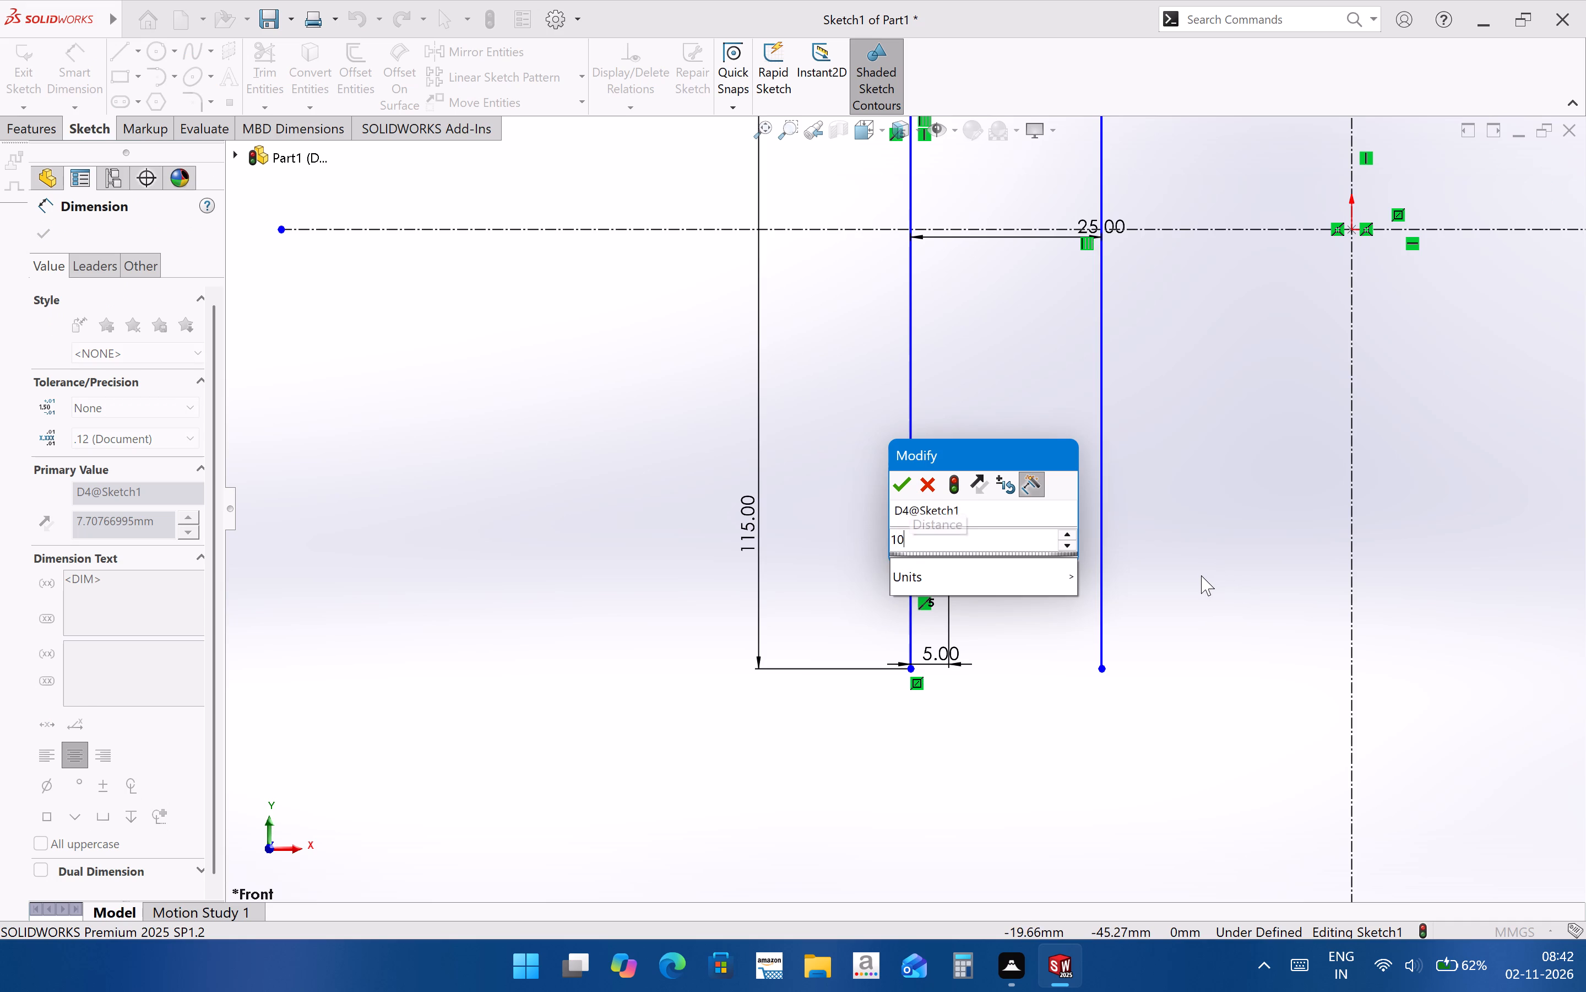
{"action": "key", "text": "Return"}
{"action": "left_click", "coordinate": [1025, 744]}
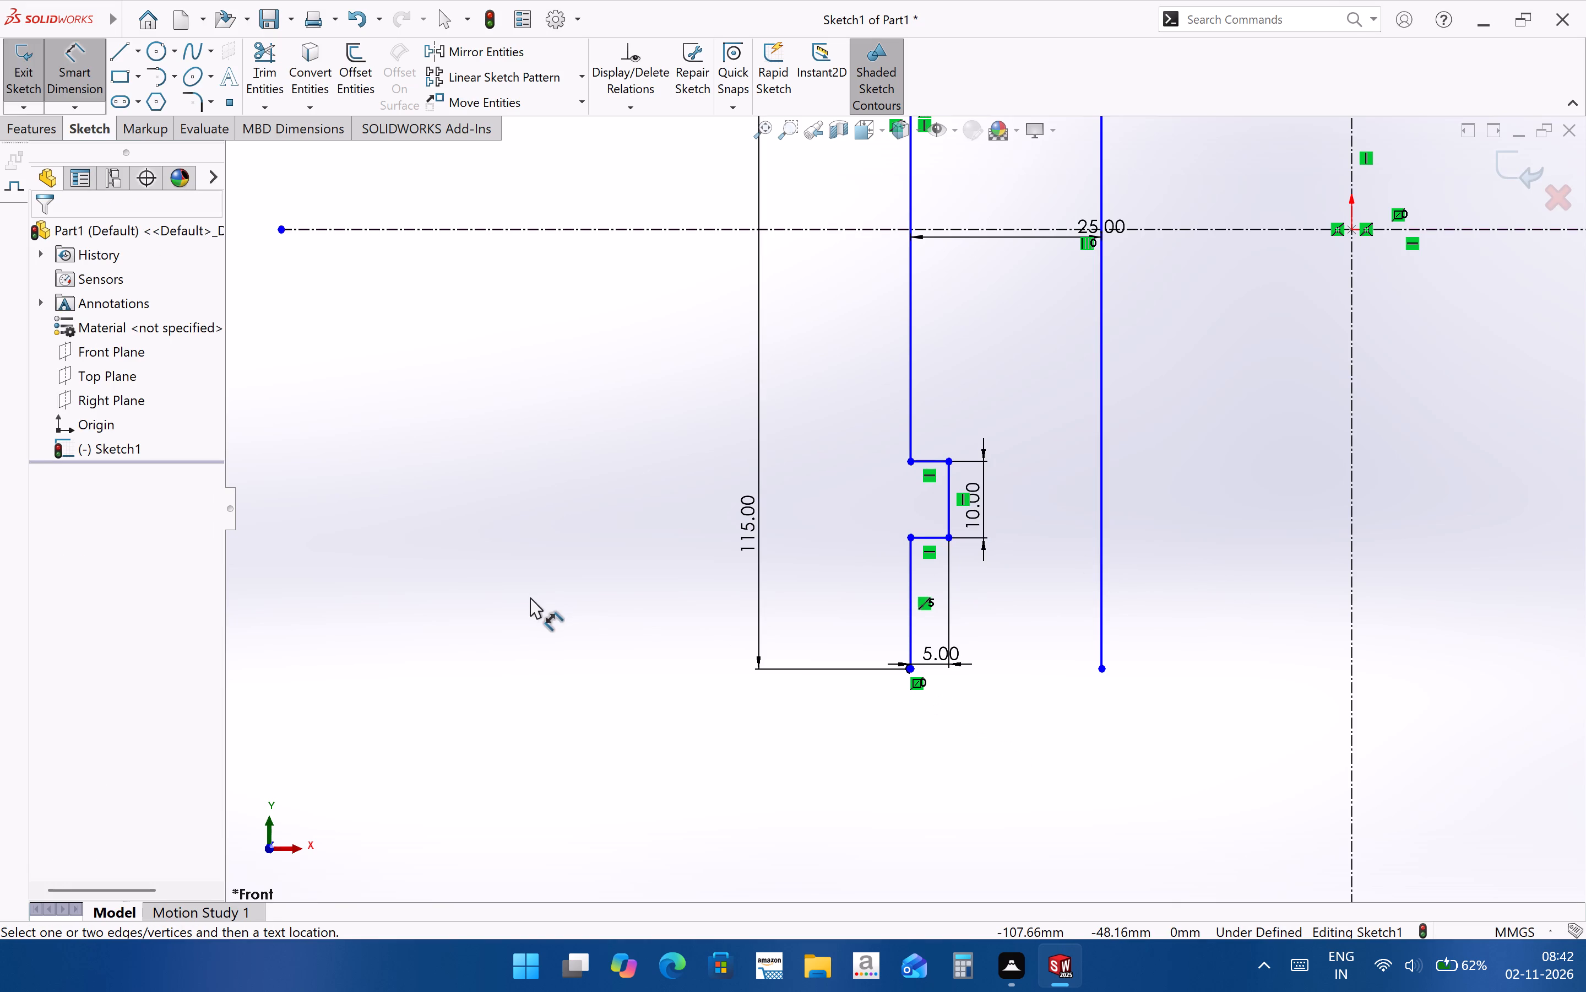
Dimension the notch's lower edge 25 mm above the lower endpoint of the outer vertical line.
{"action": "left_click", "coordinate": [927, 536]}
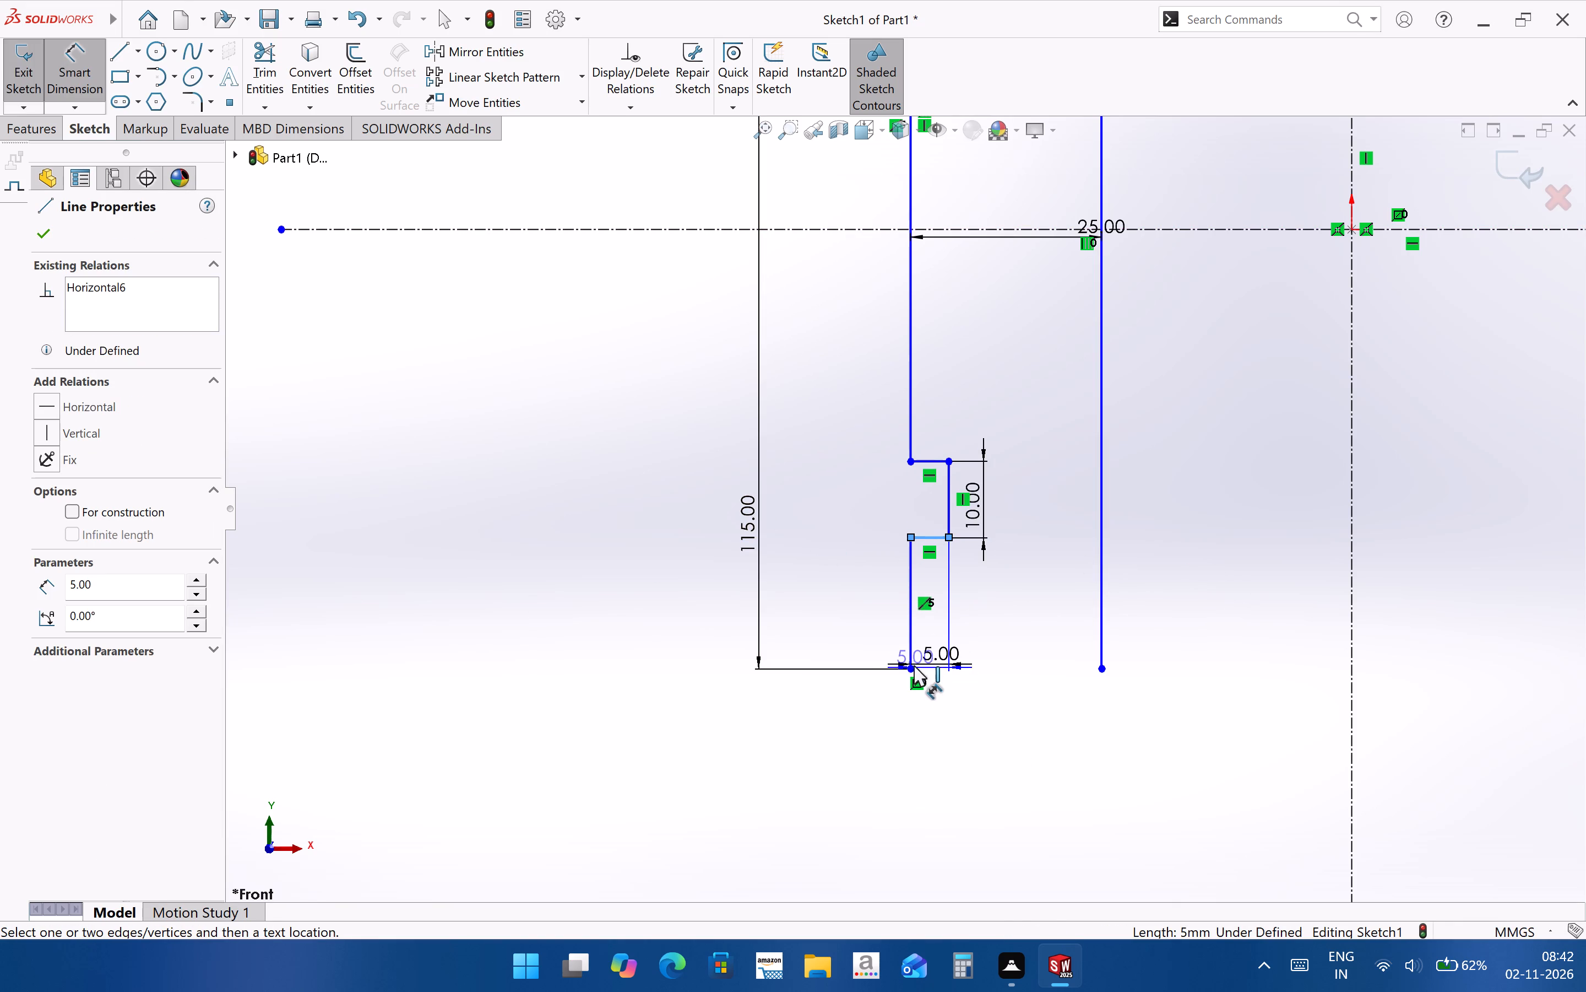
{"action": "left_click", "coordinate": [914, 671]}
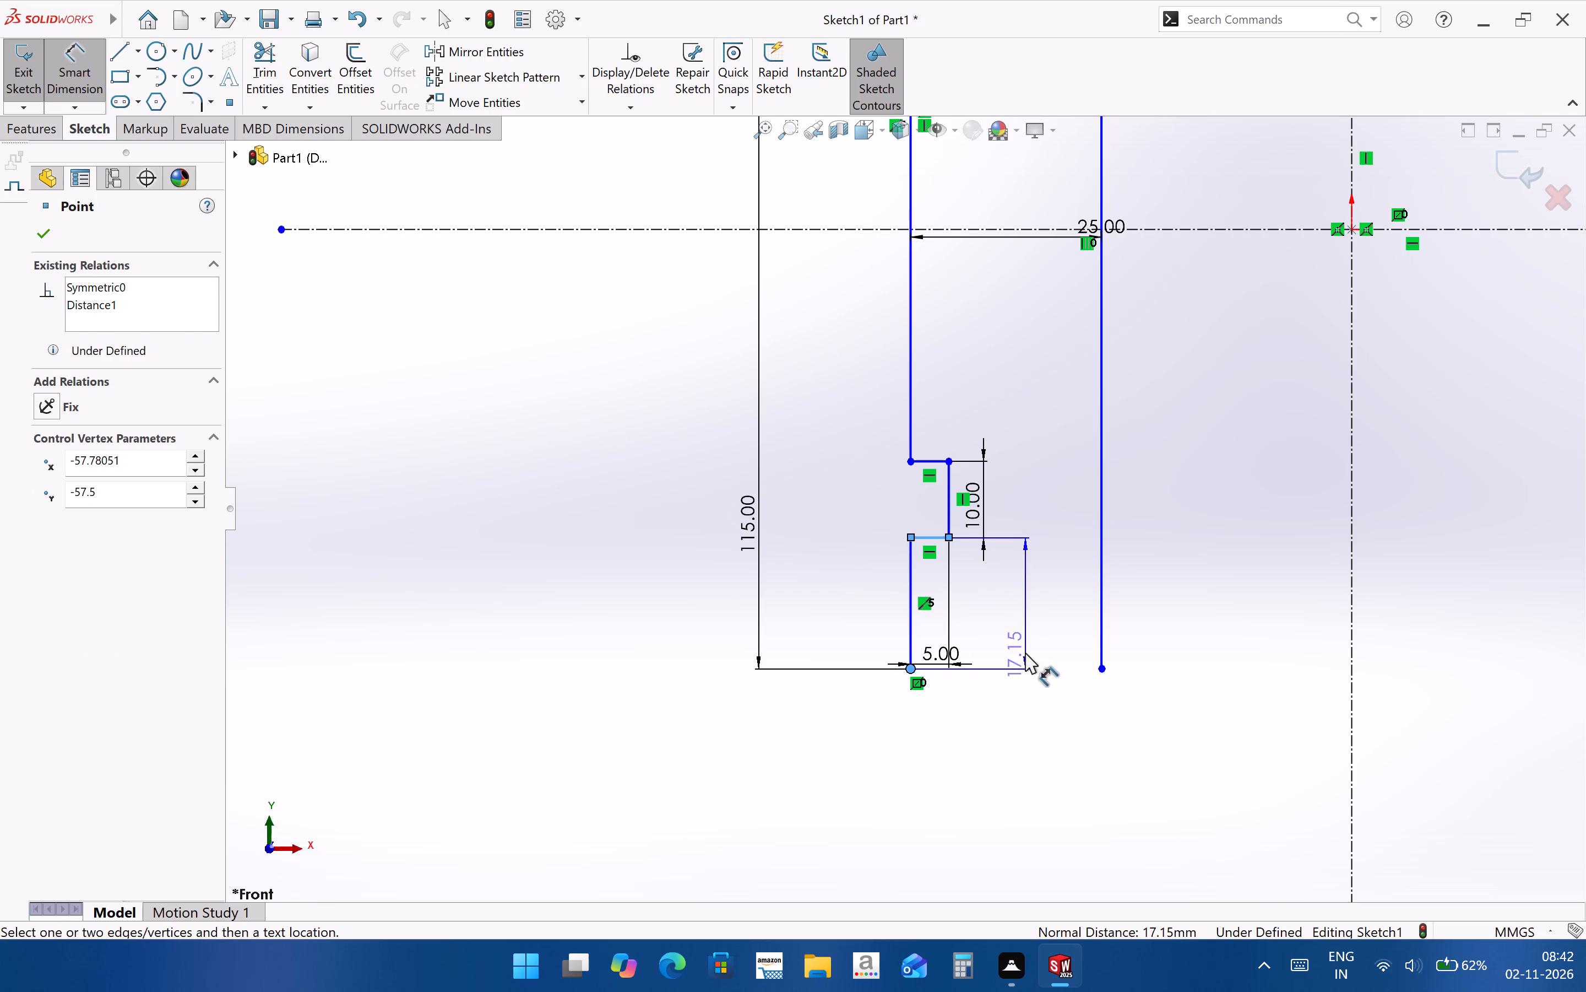
{"action": "left_click", "coordinate": [1022, 630]}
{"action": "key", "text": "2"}
{"action": "key", "text": "5"}
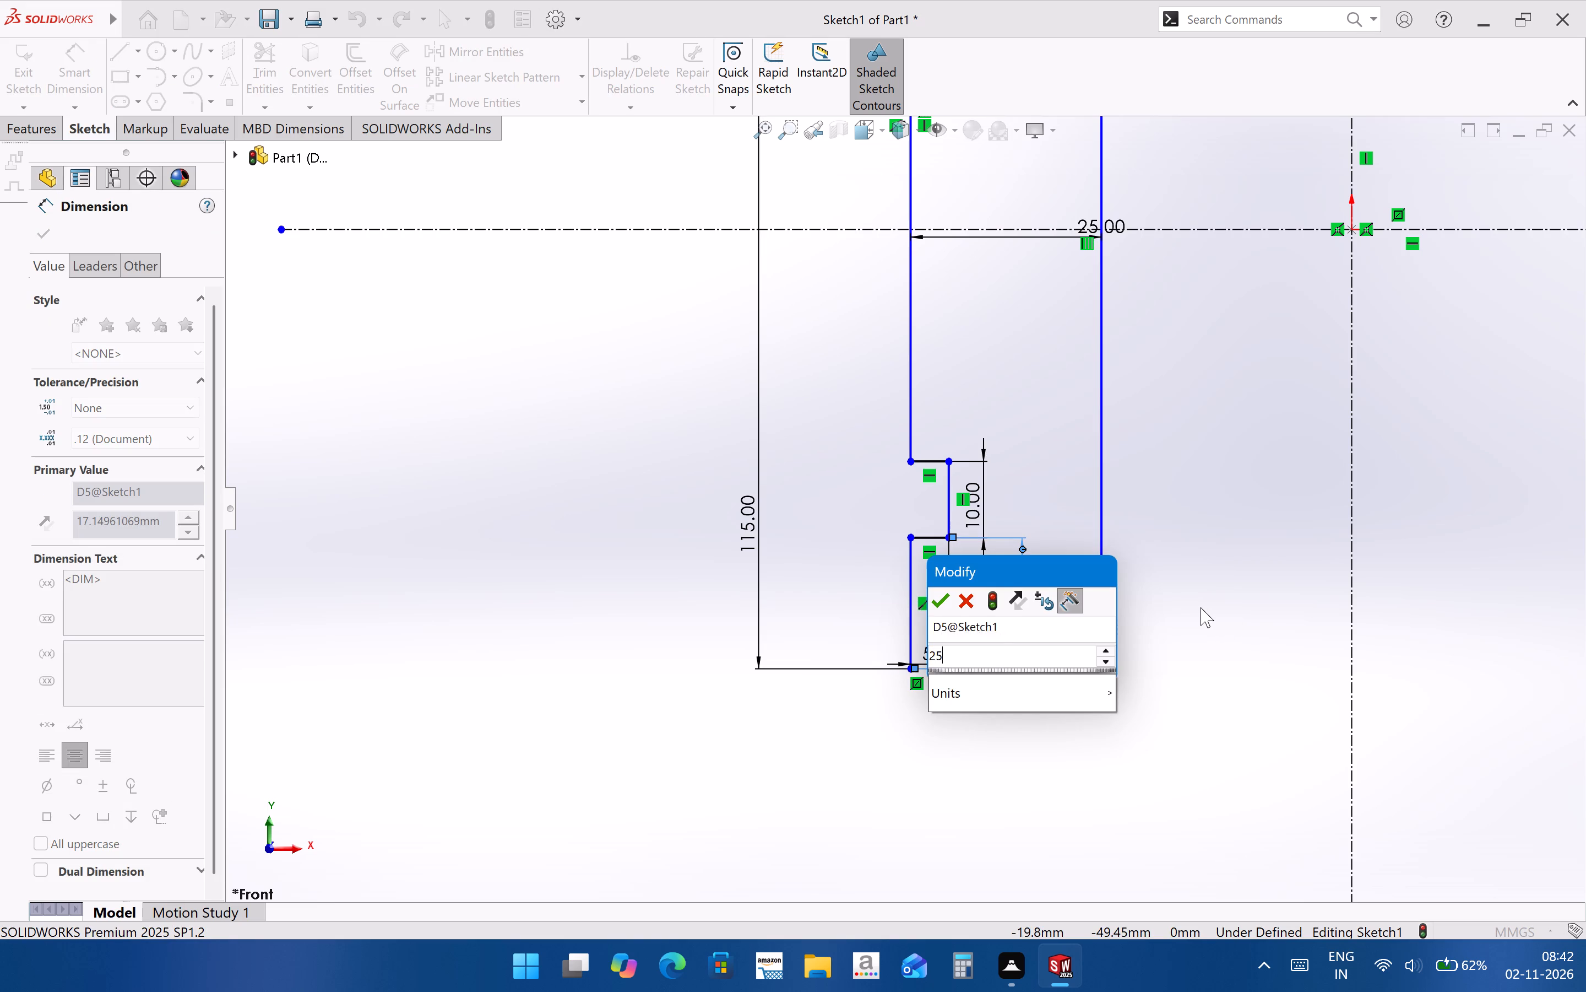
{"action": "key", "text": "Return"}
{"action": "scroll", "coordinate": [889, 736], "scroll_direction": "up", "scroll_amount": 1}
{"action": "left_click", "coordinate": [906, 753]}
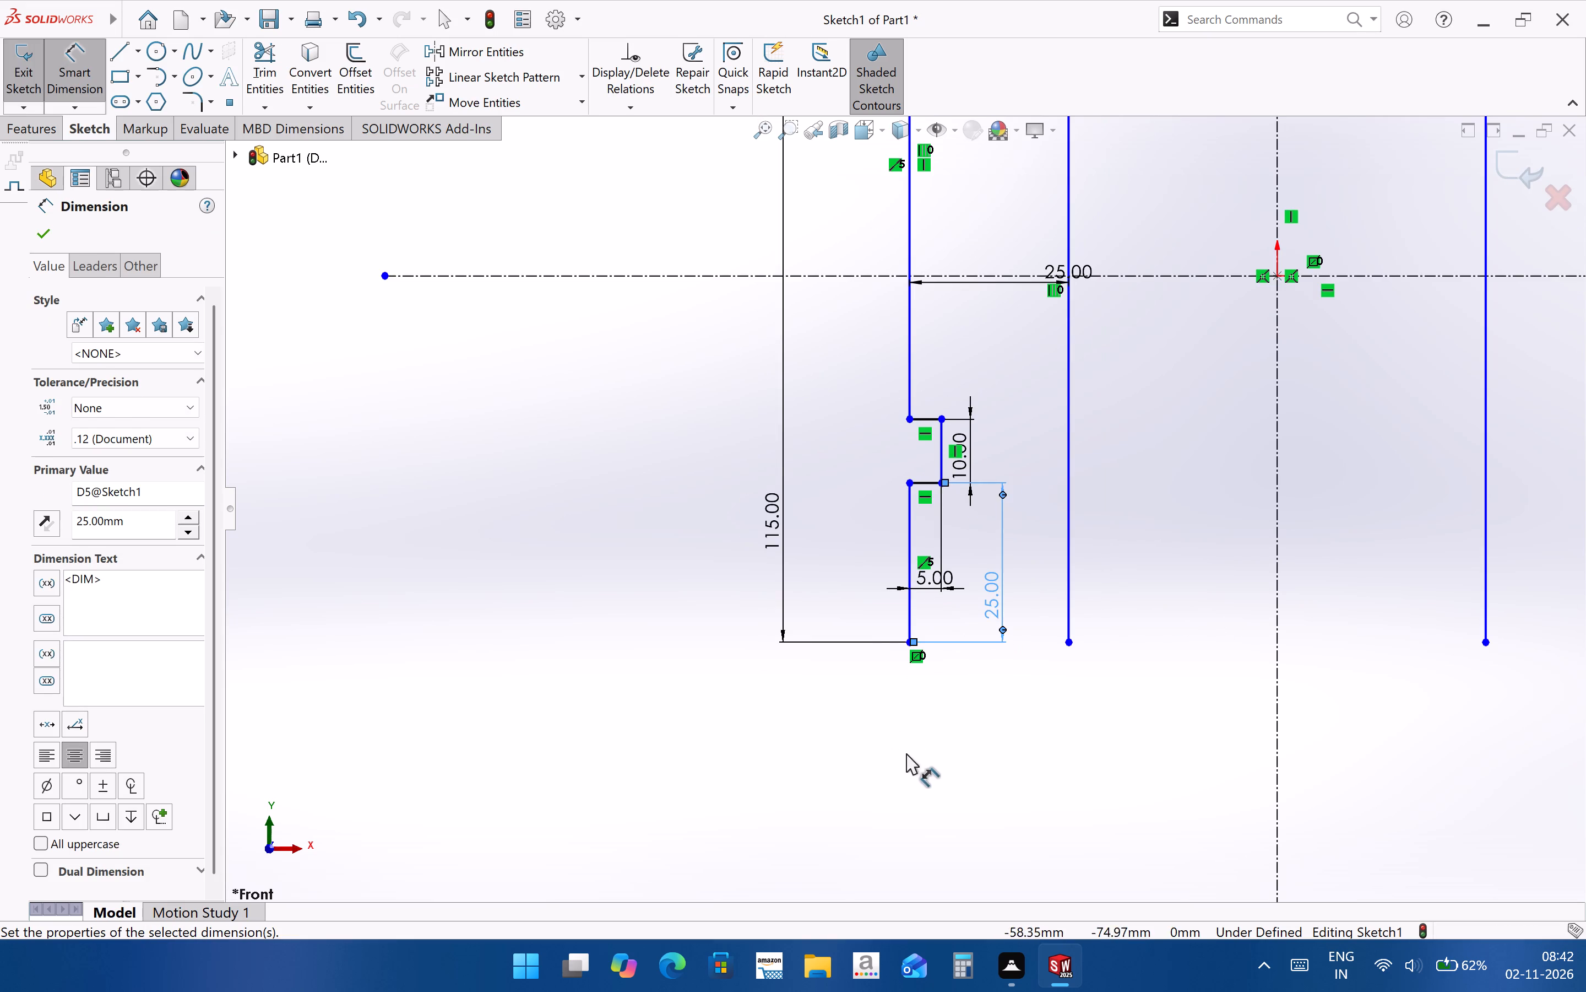
{"action": "scroll", "coordinate": [811, 737], "scroll_direction": "up", "scroll_amount": 3}
{"action": "scroll", "coordinate": [1117, 448], "scroll_direction": "down", "scroll_amount": 2}
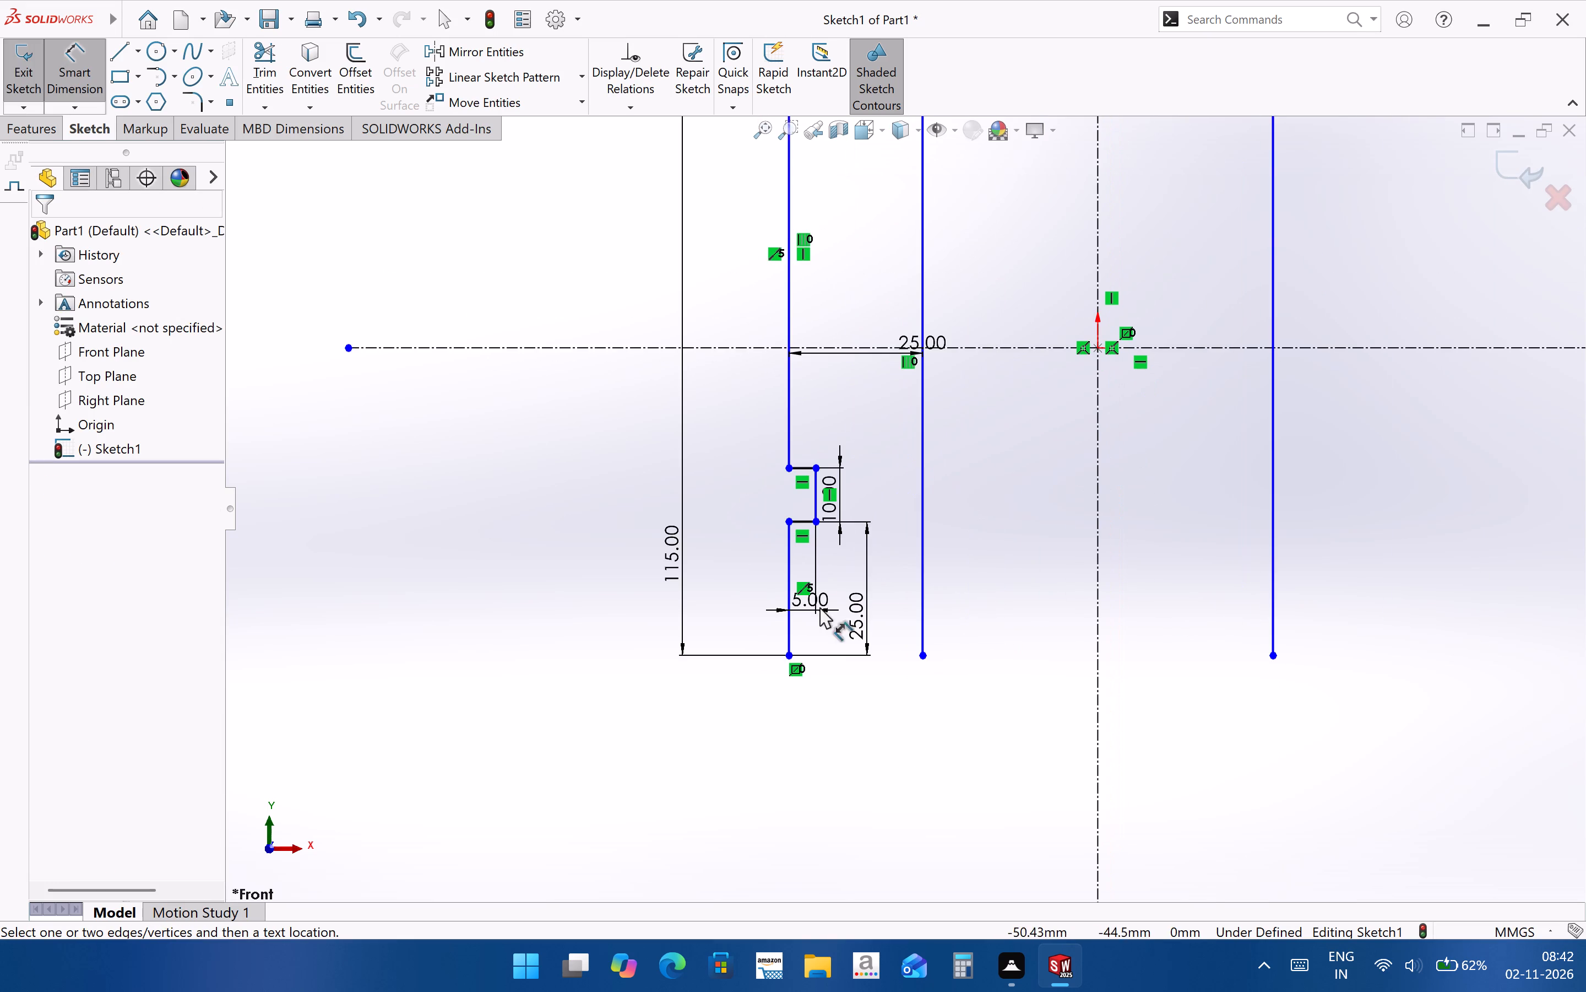
{"action": "scroll", "coordinate": [817, 737], "scroll_direction": "up", "scroll_amount": 2}
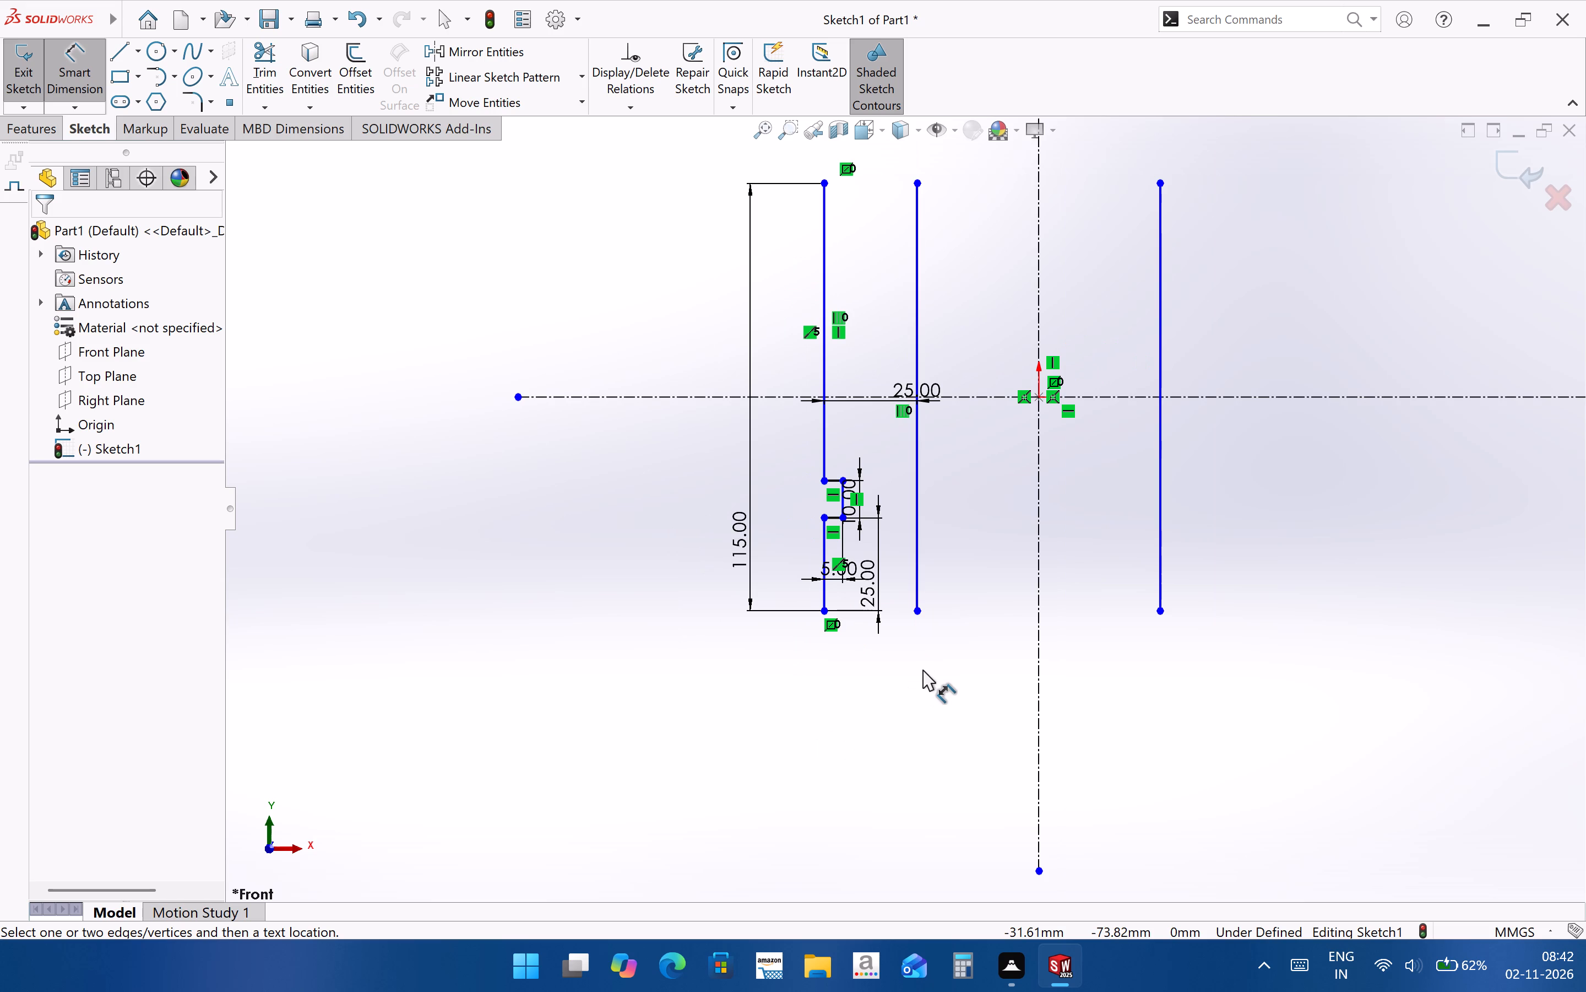
{"action": "scroll", "coordinate": [922, 694], "scroll_direction": "up", "scroll_amount": 1}
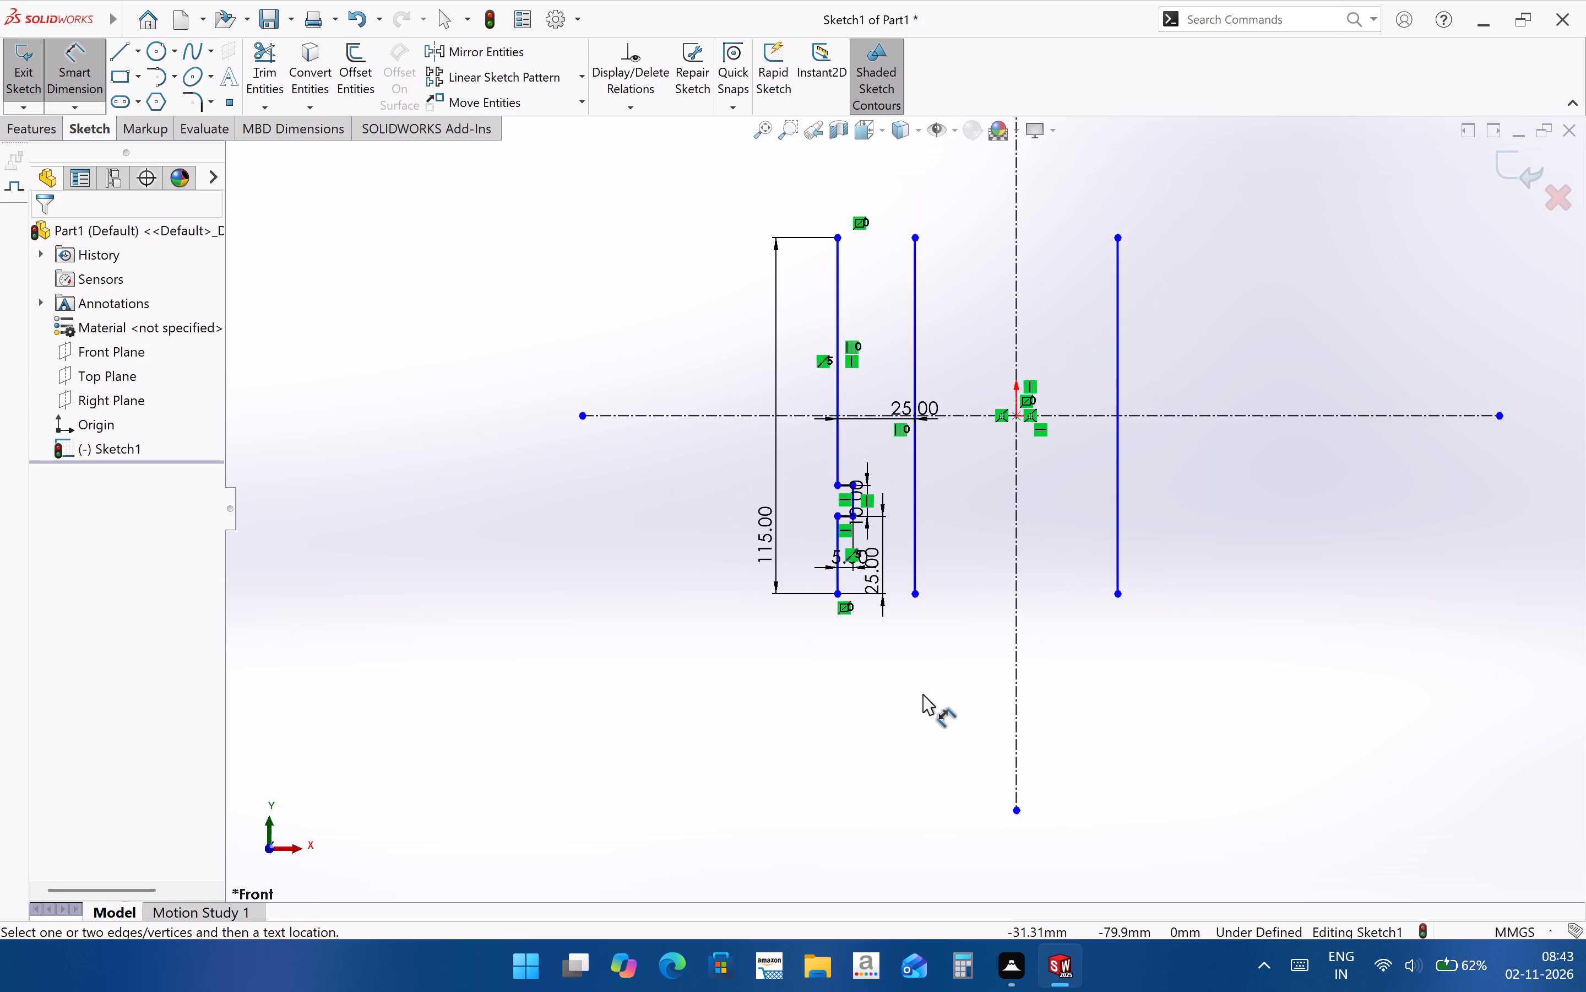
{"action": "scroll", "coordinate": [922, 694], "scroll_direction": "up", "scroll_amount": 1}
{"action": "scroll", "coordinate": [980, 563], "scroll_direction": "down", "scroll_amount": 1}
{"action": "key", "text": "Escape"}
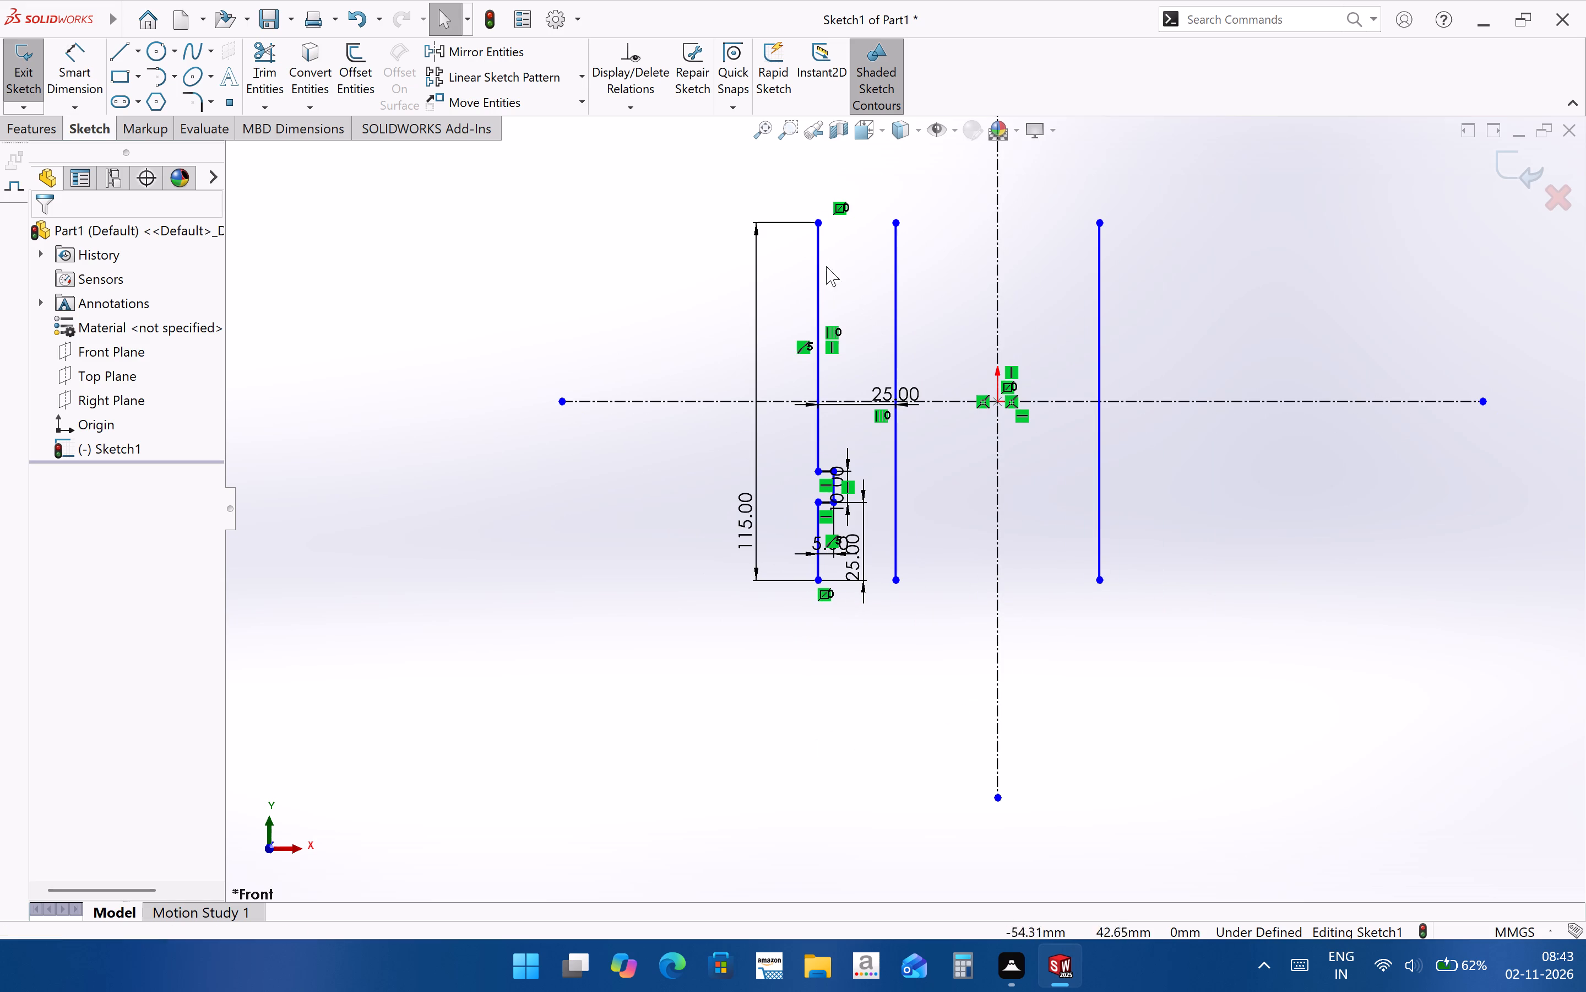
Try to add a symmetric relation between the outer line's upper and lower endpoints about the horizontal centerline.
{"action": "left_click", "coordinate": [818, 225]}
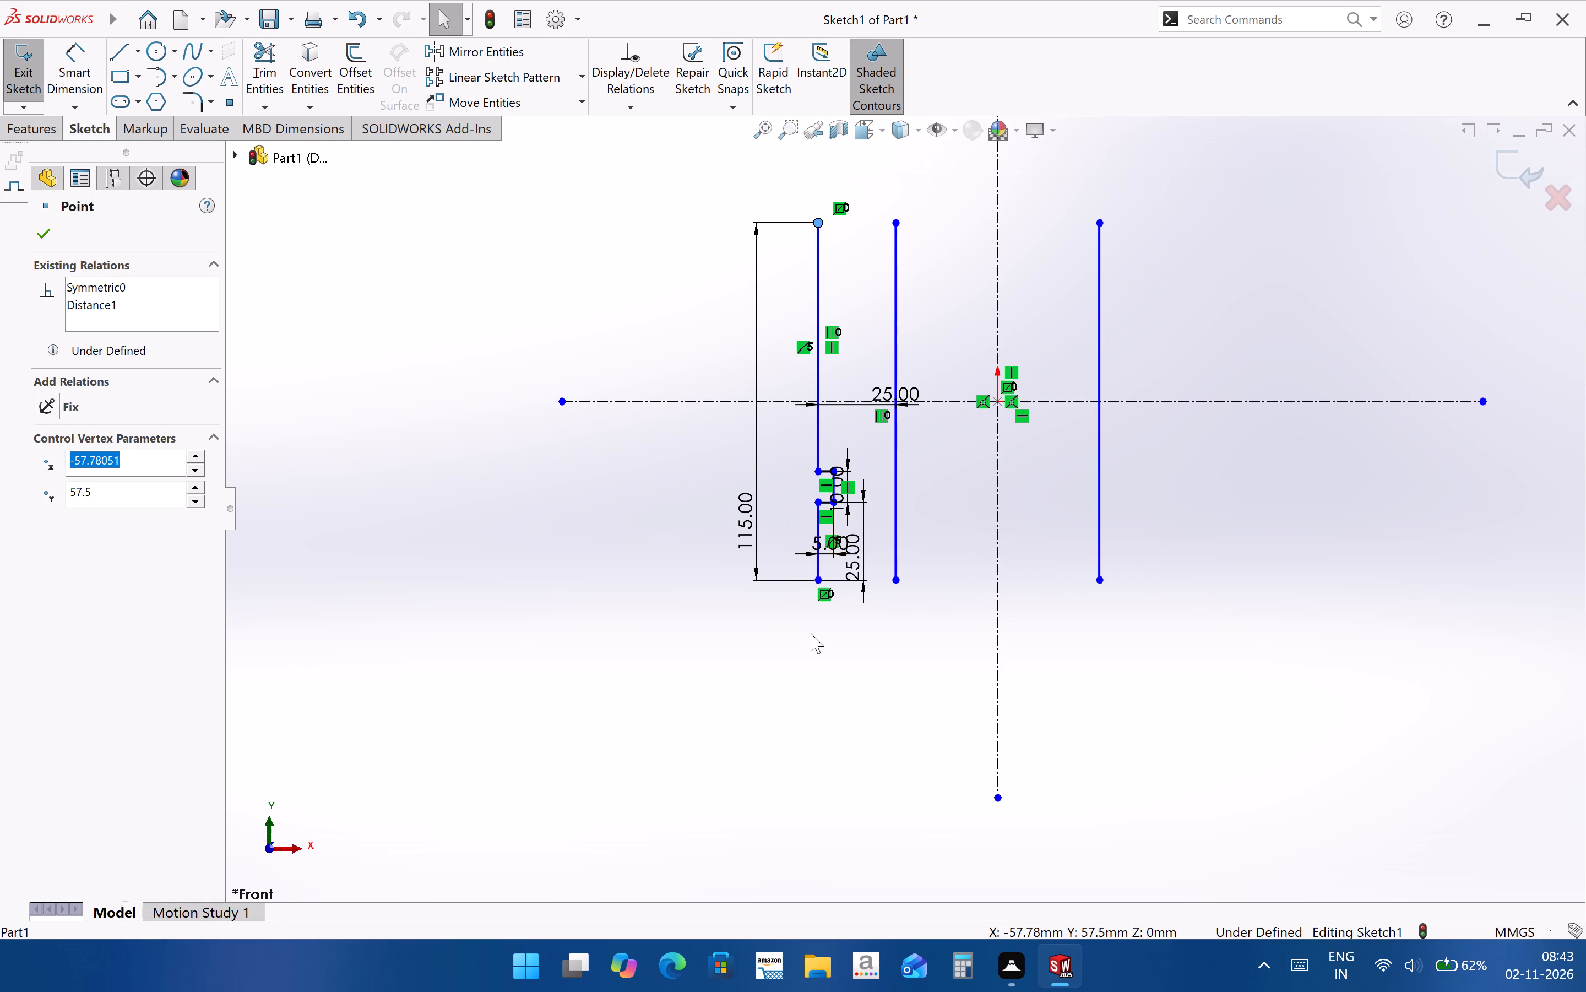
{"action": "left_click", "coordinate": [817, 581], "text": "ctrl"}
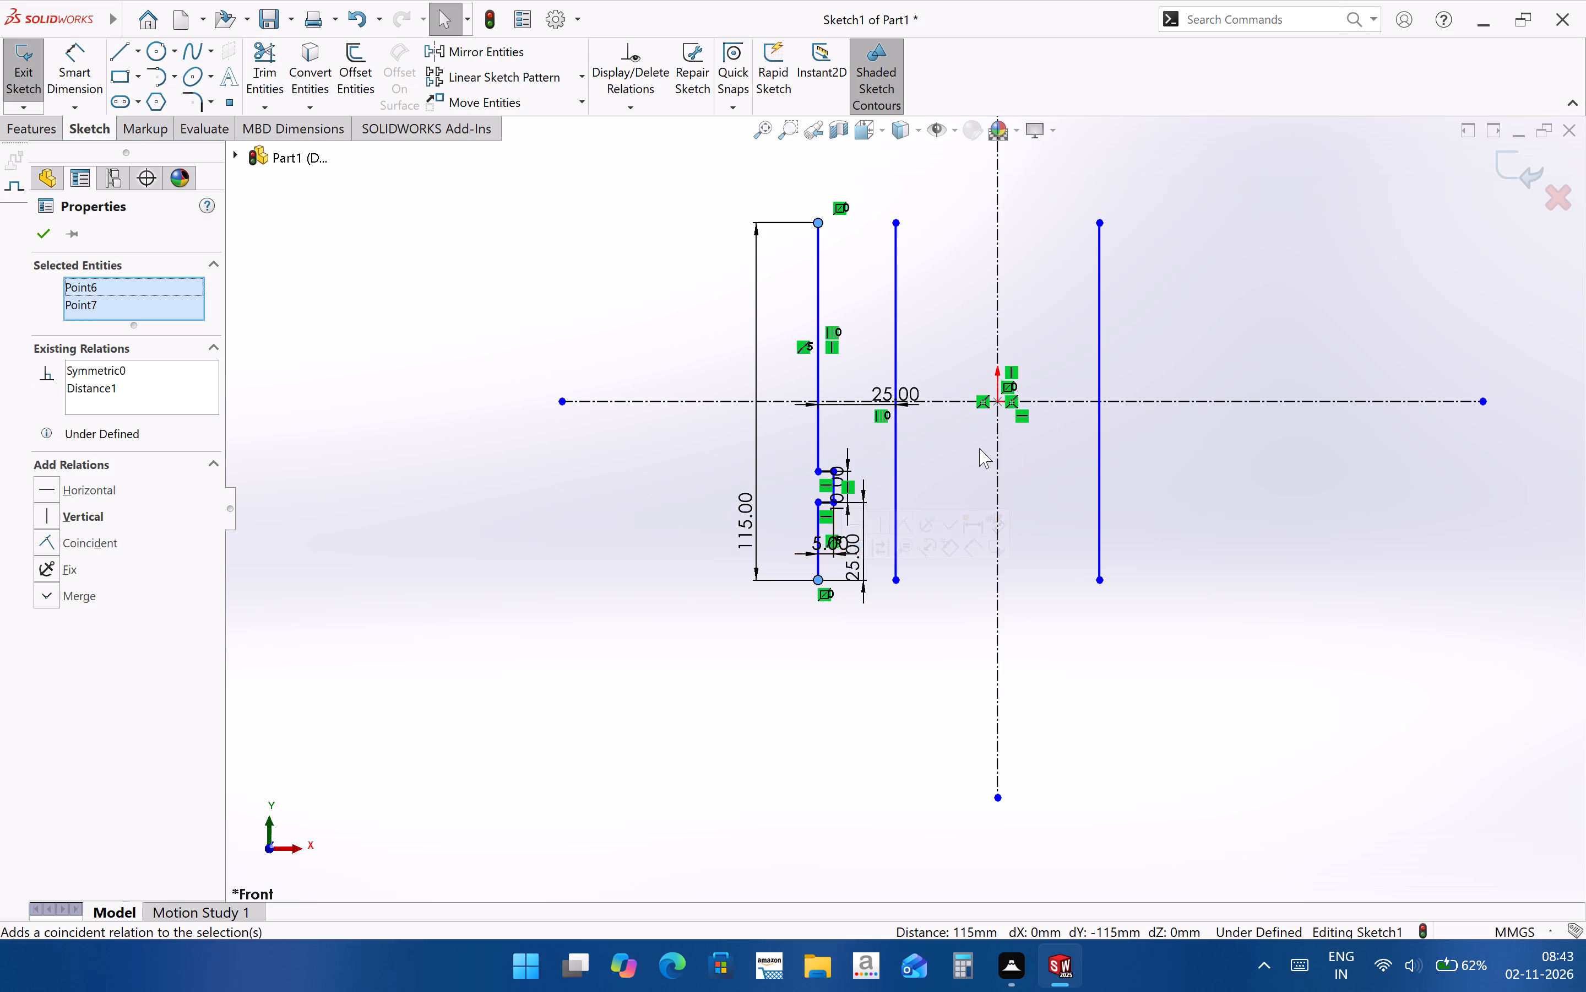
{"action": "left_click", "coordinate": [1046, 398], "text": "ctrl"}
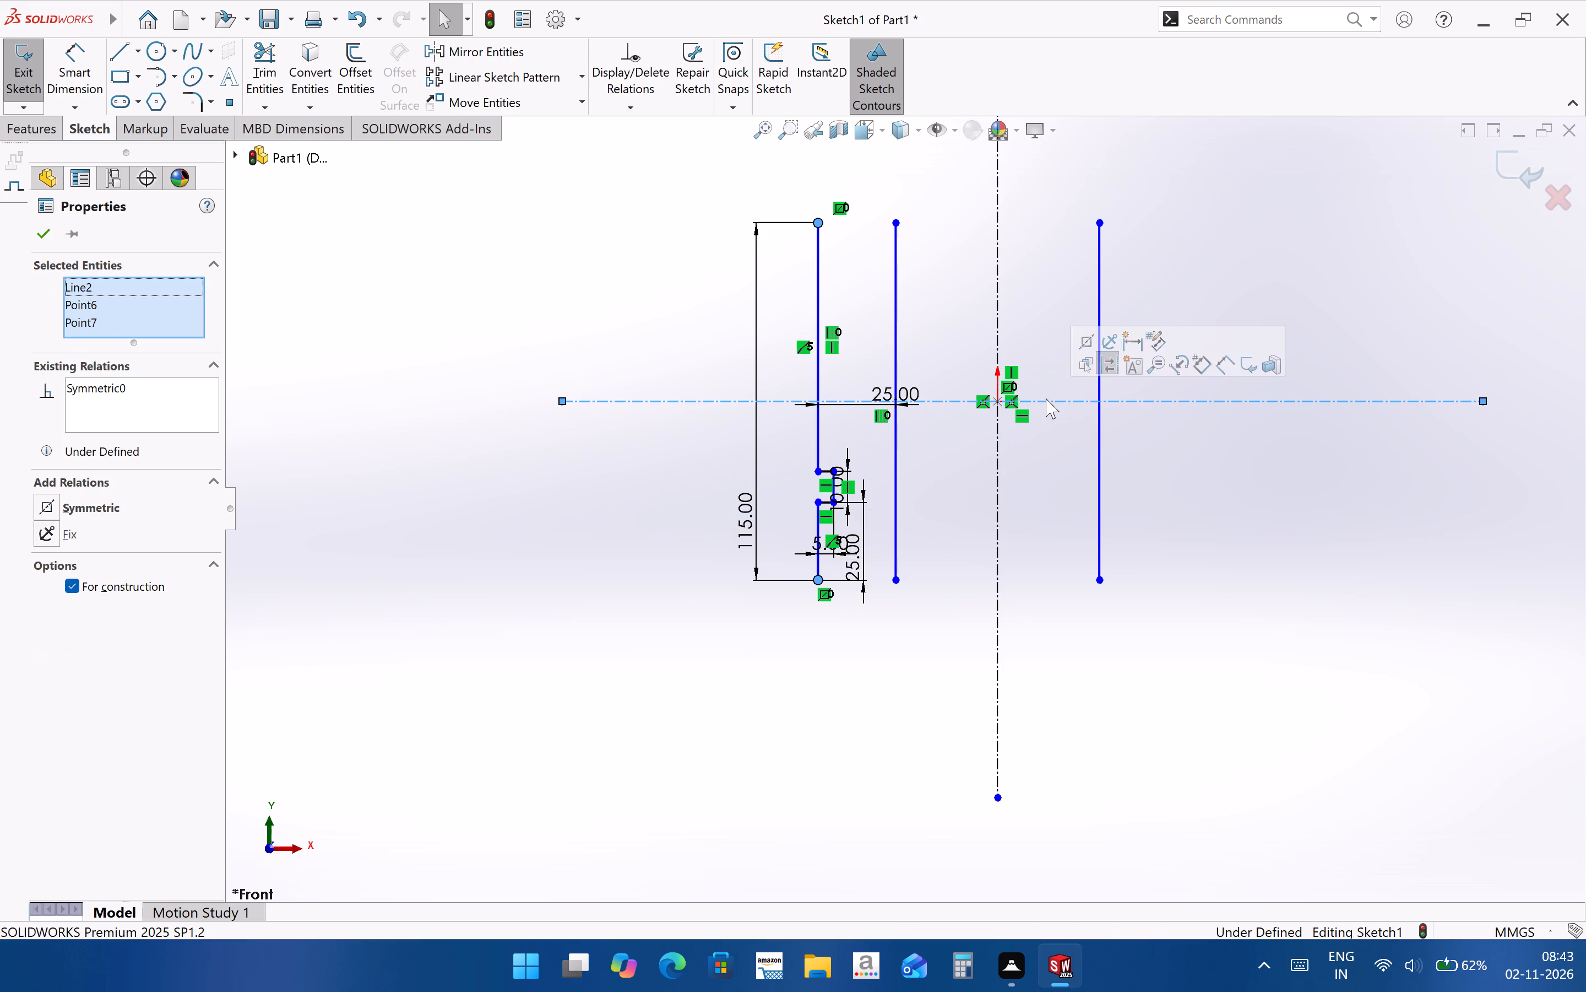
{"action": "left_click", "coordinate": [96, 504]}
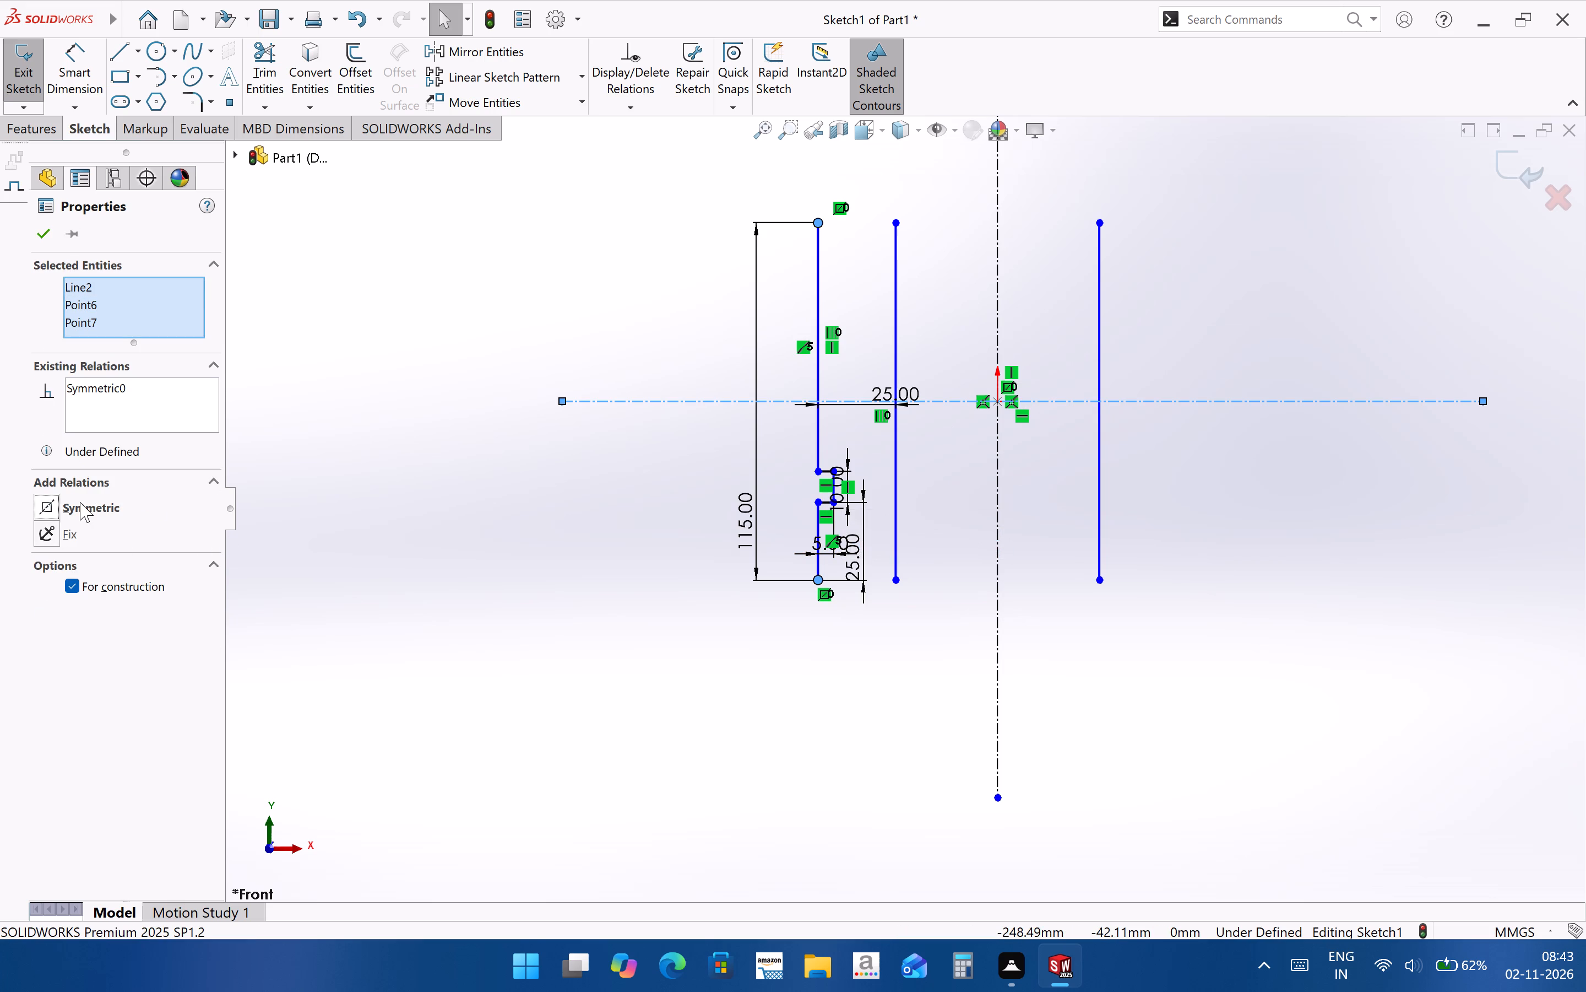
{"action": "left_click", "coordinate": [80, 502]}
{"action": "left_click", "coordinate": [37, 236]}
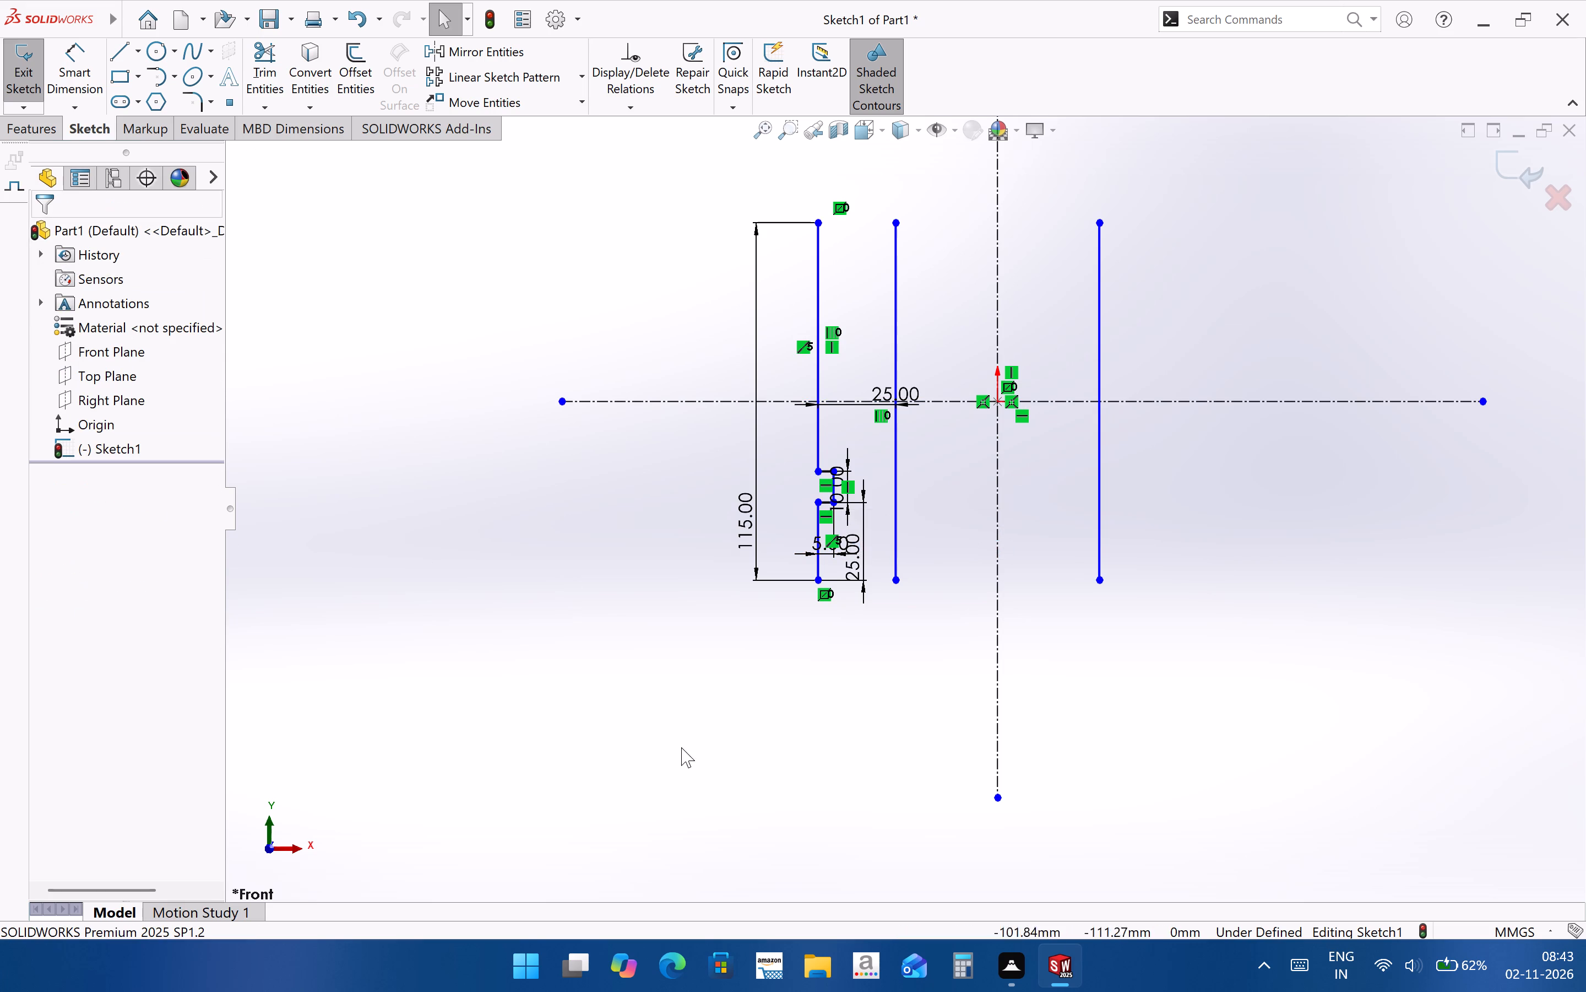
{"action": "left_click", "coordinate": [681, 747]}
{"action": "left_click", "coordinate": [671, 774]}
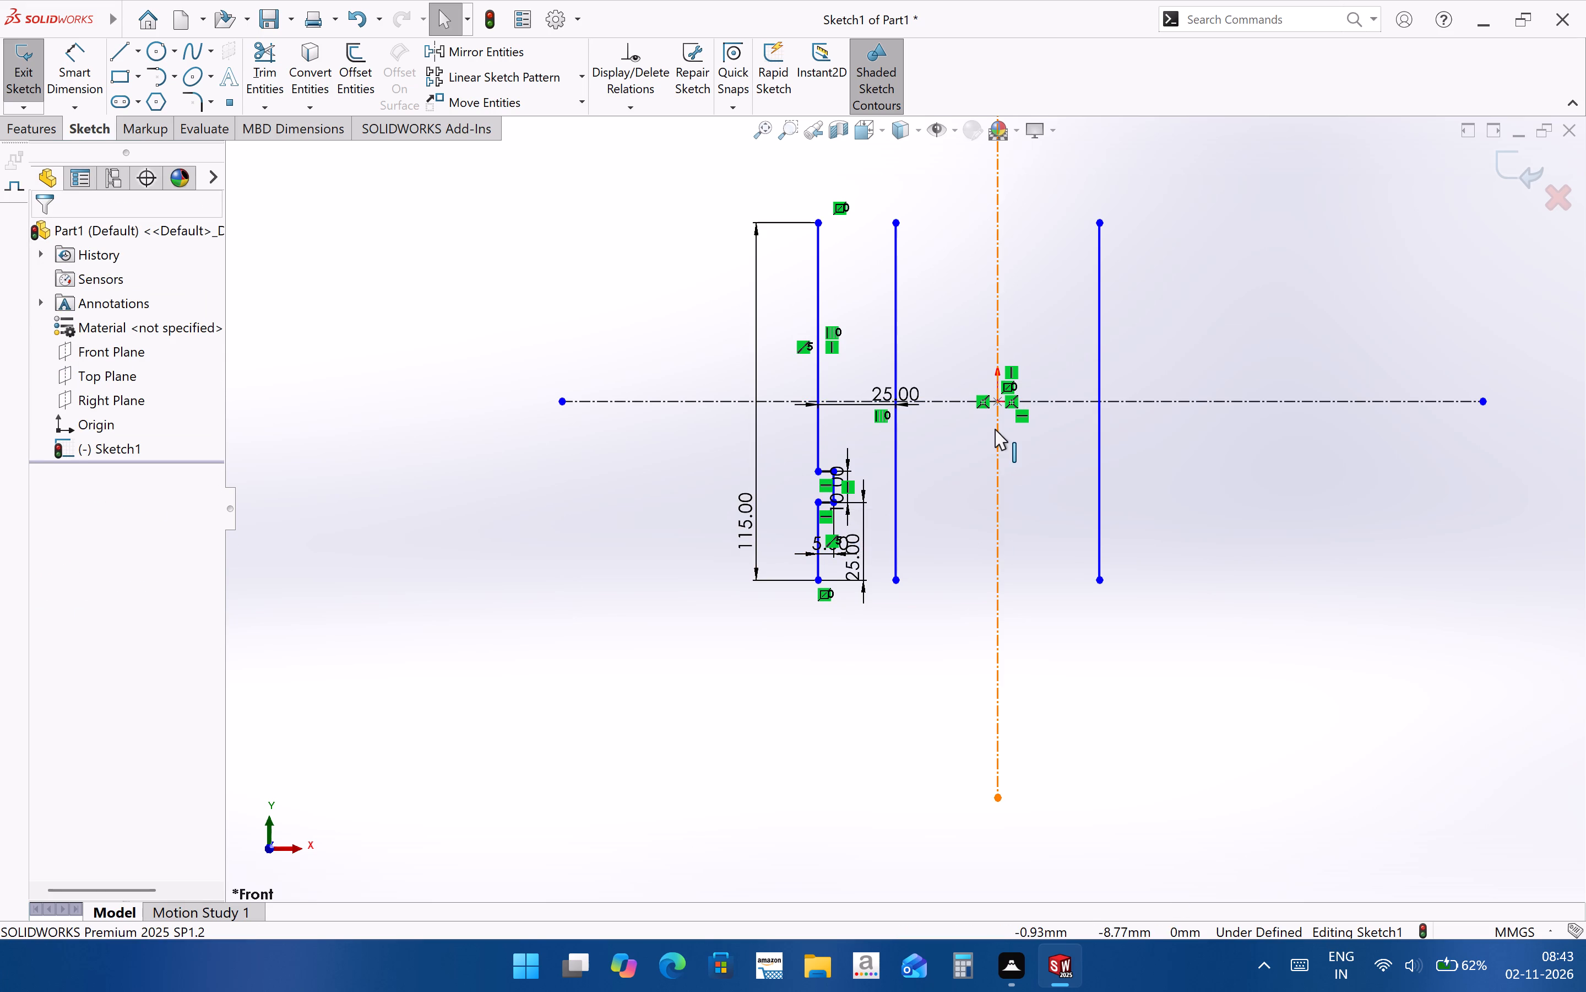
Mirror the outer vertical line segments and the three notch edges about the vertical centerline, keeping the originals.
{"action": "scroll", "coordinate": [995, 429], "scroll_direction": "down", "scroll_amount": 2}
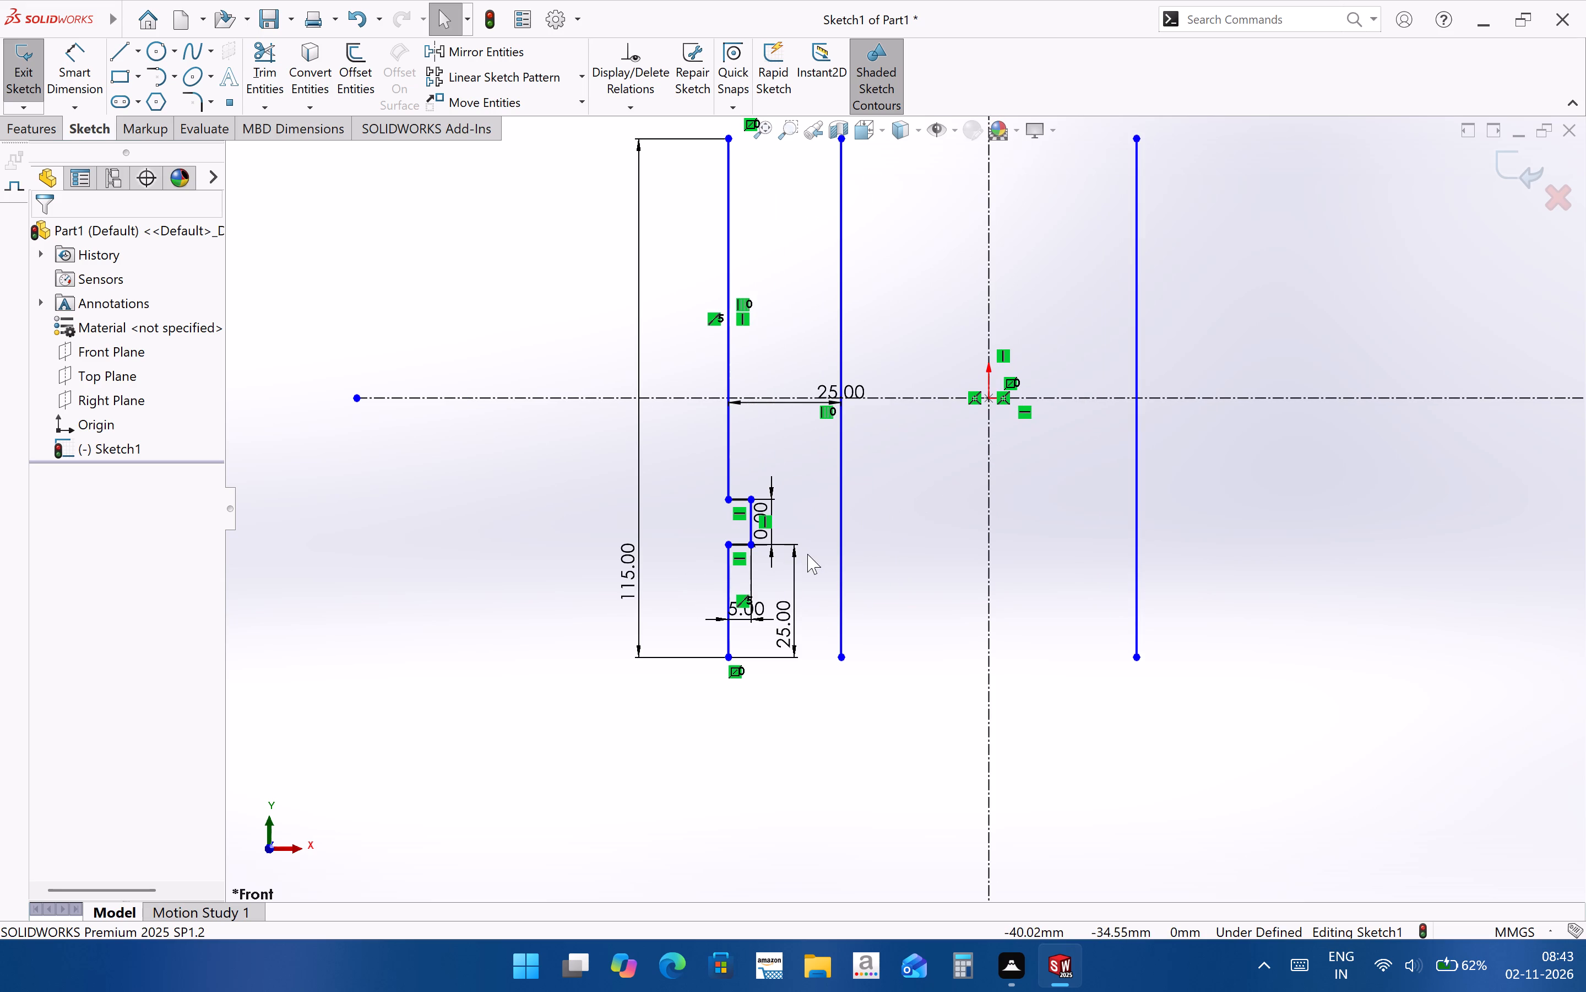
{"action": "scroll", "coordinate": [808, 784], "scroll_direction": "up", "scroll_amount": 2}
{"action": "scroll", "coordinate": [860, 333], "scroll_direction": "down", "scroll_amount": 2}
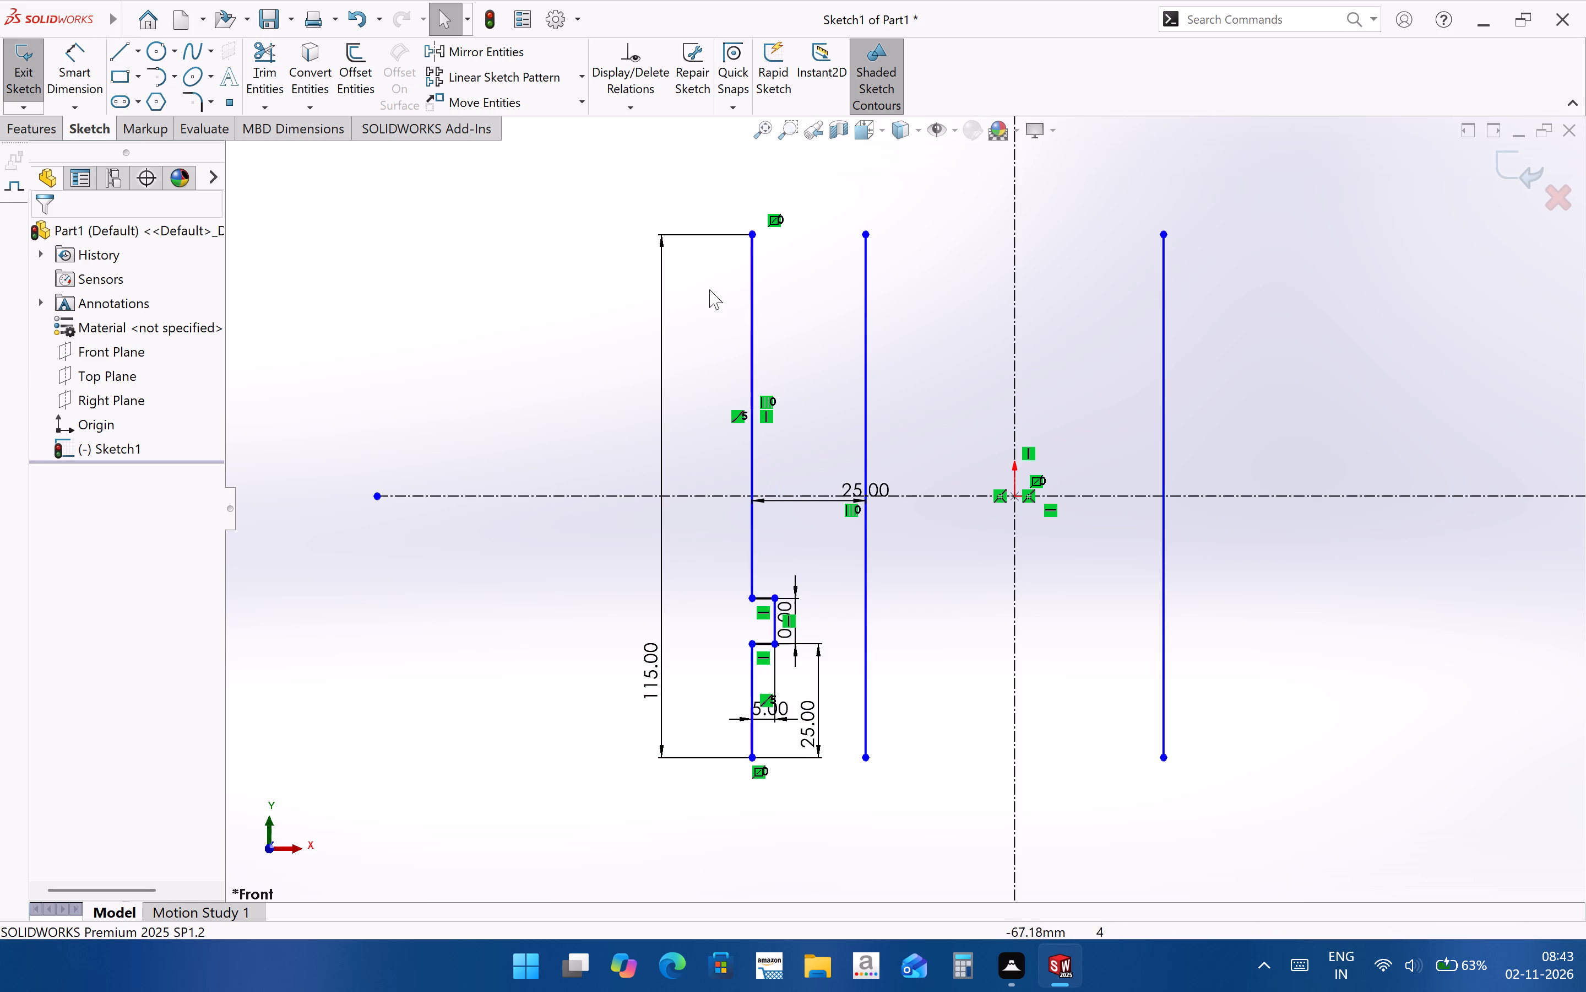
{"action": "left_click_drag", "start_coordinate": [692, 204], "coordinate": [836, 840]}
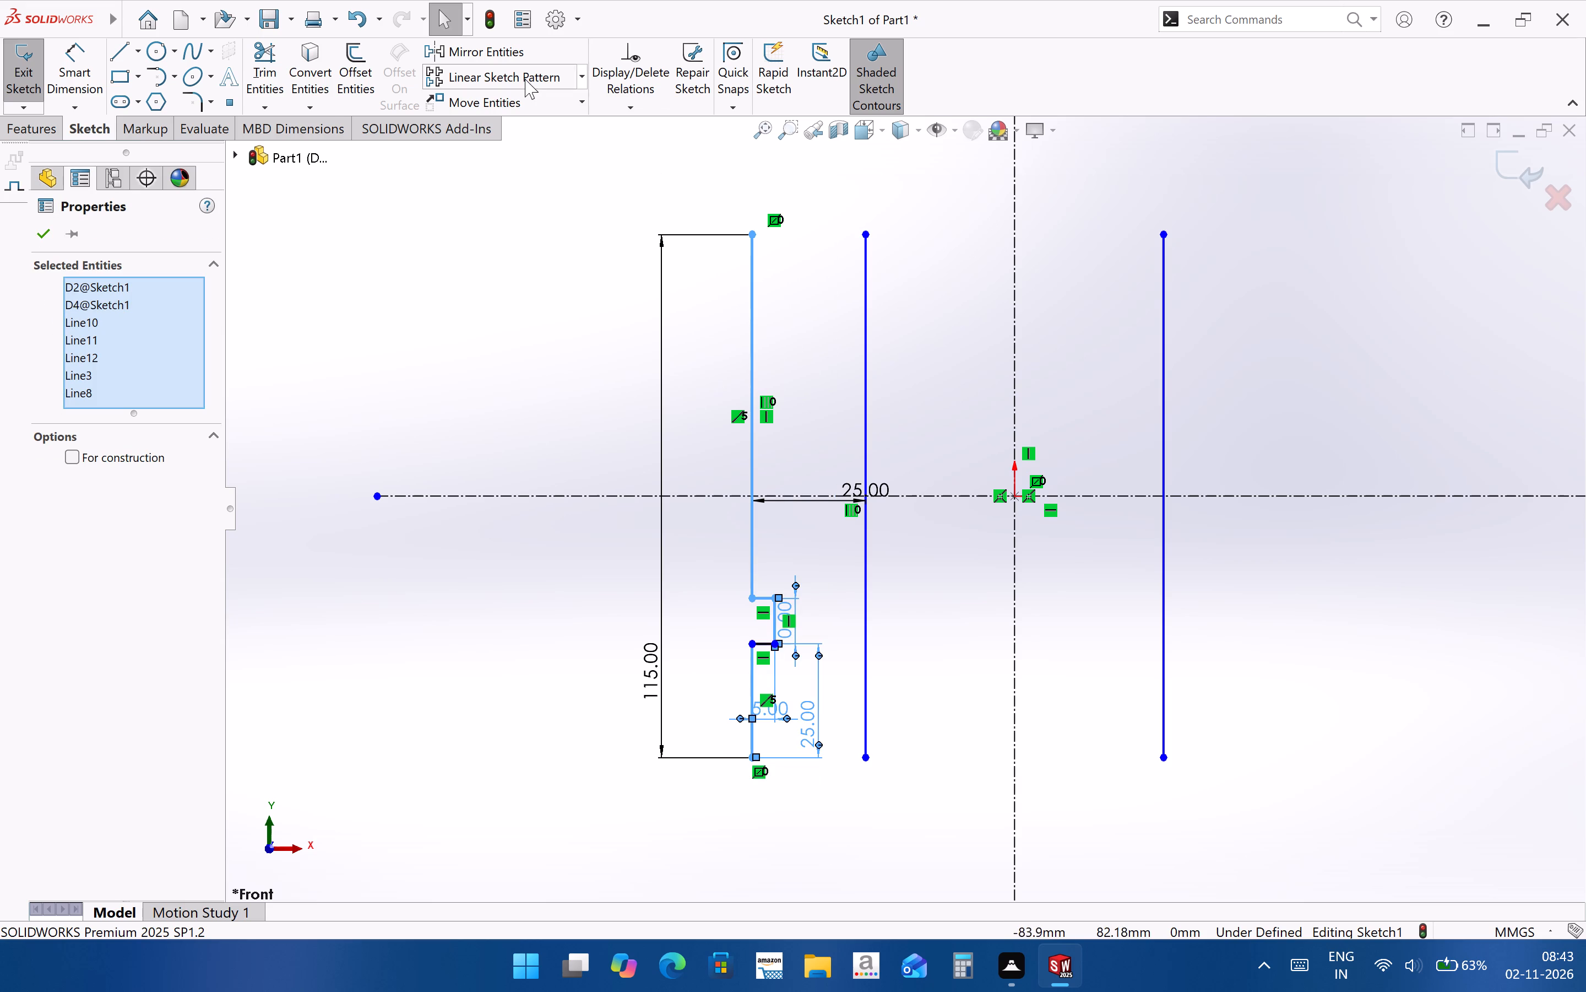
{"action": "left_click", "coordinate": [459, 49]}
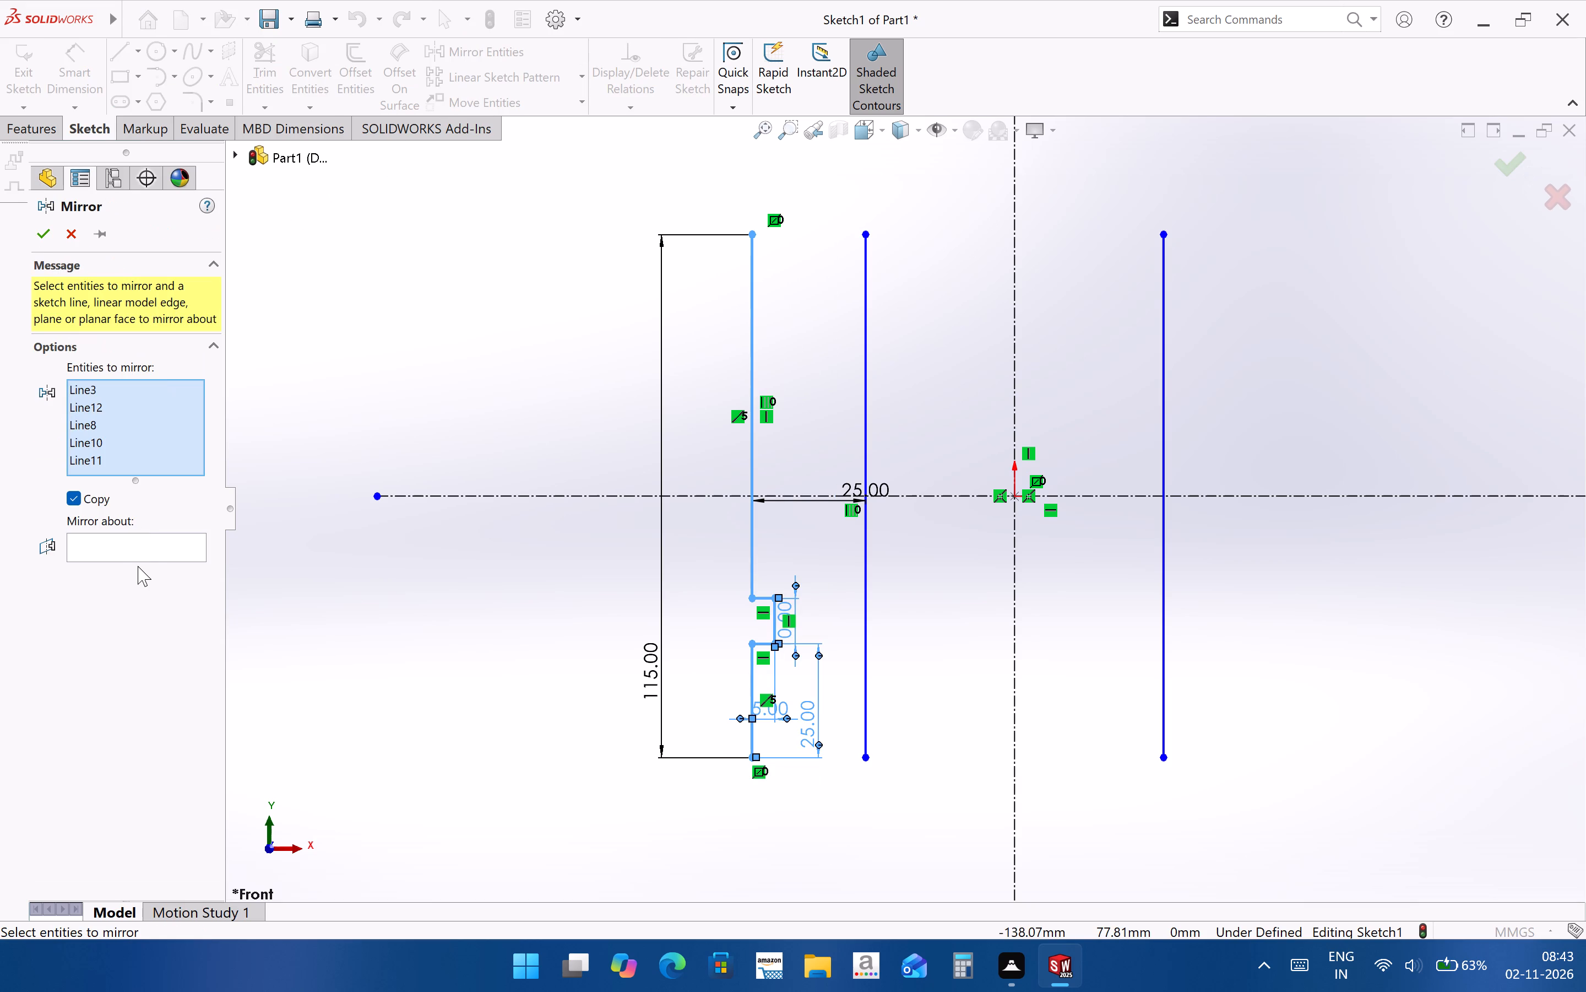
{"action": "left_click", "coordinate": [139, 553]}
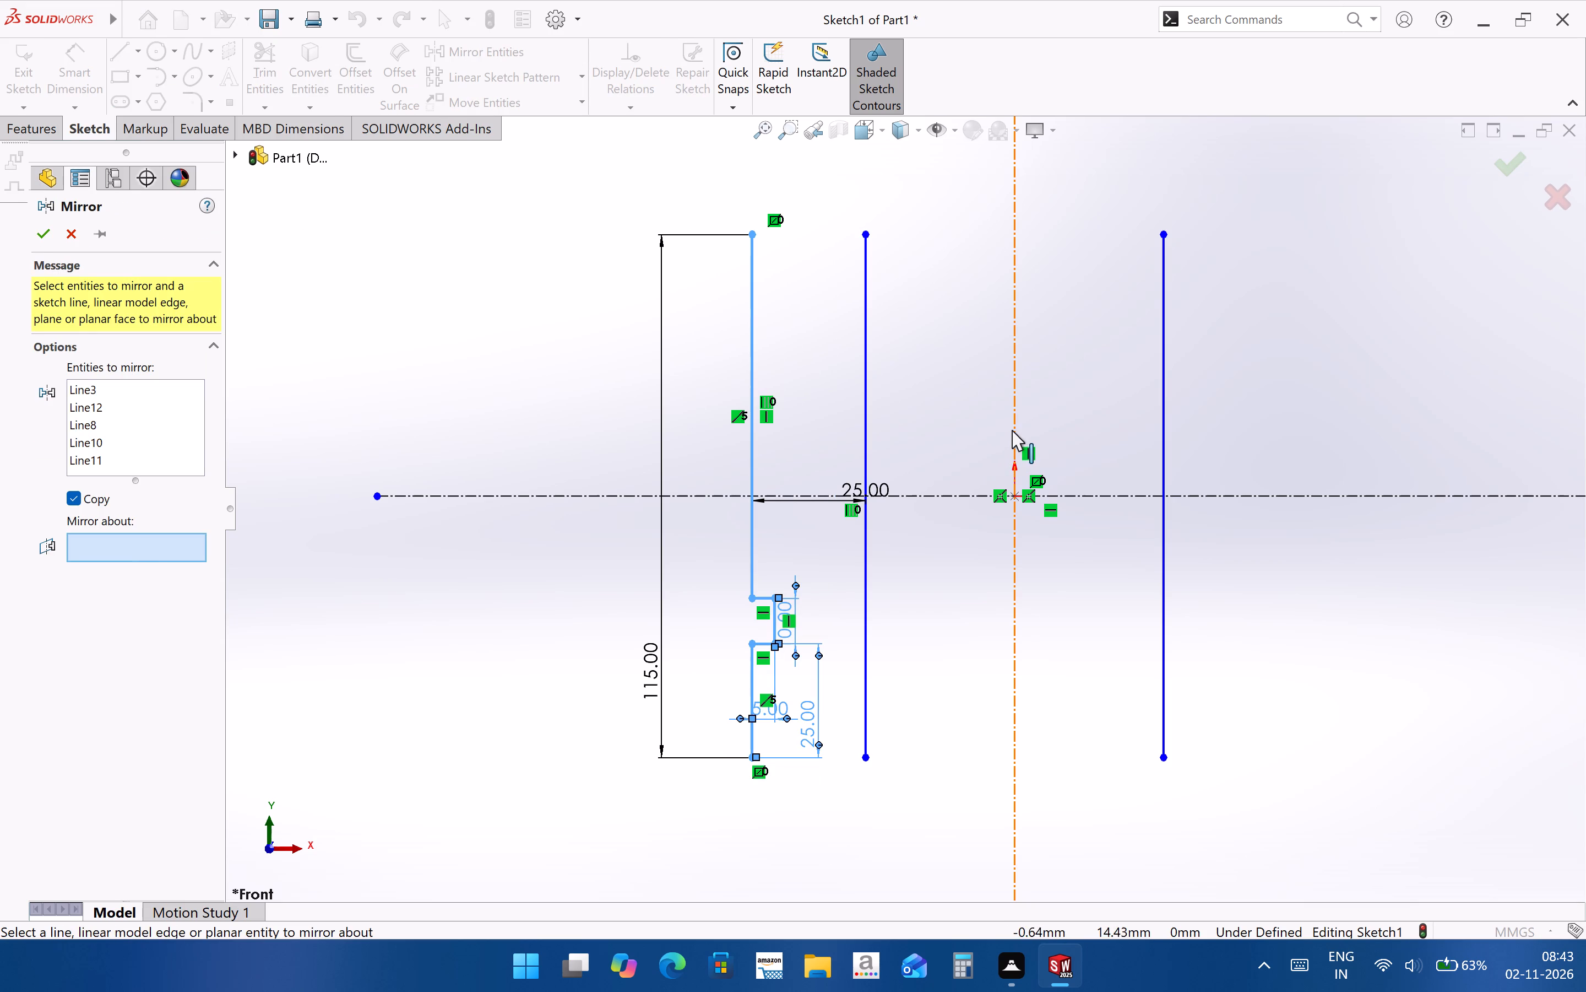
{"action": "left_click", "coordinate": [1014, 429]}
{"action": "left_click", "coordinate": [48, 245]}
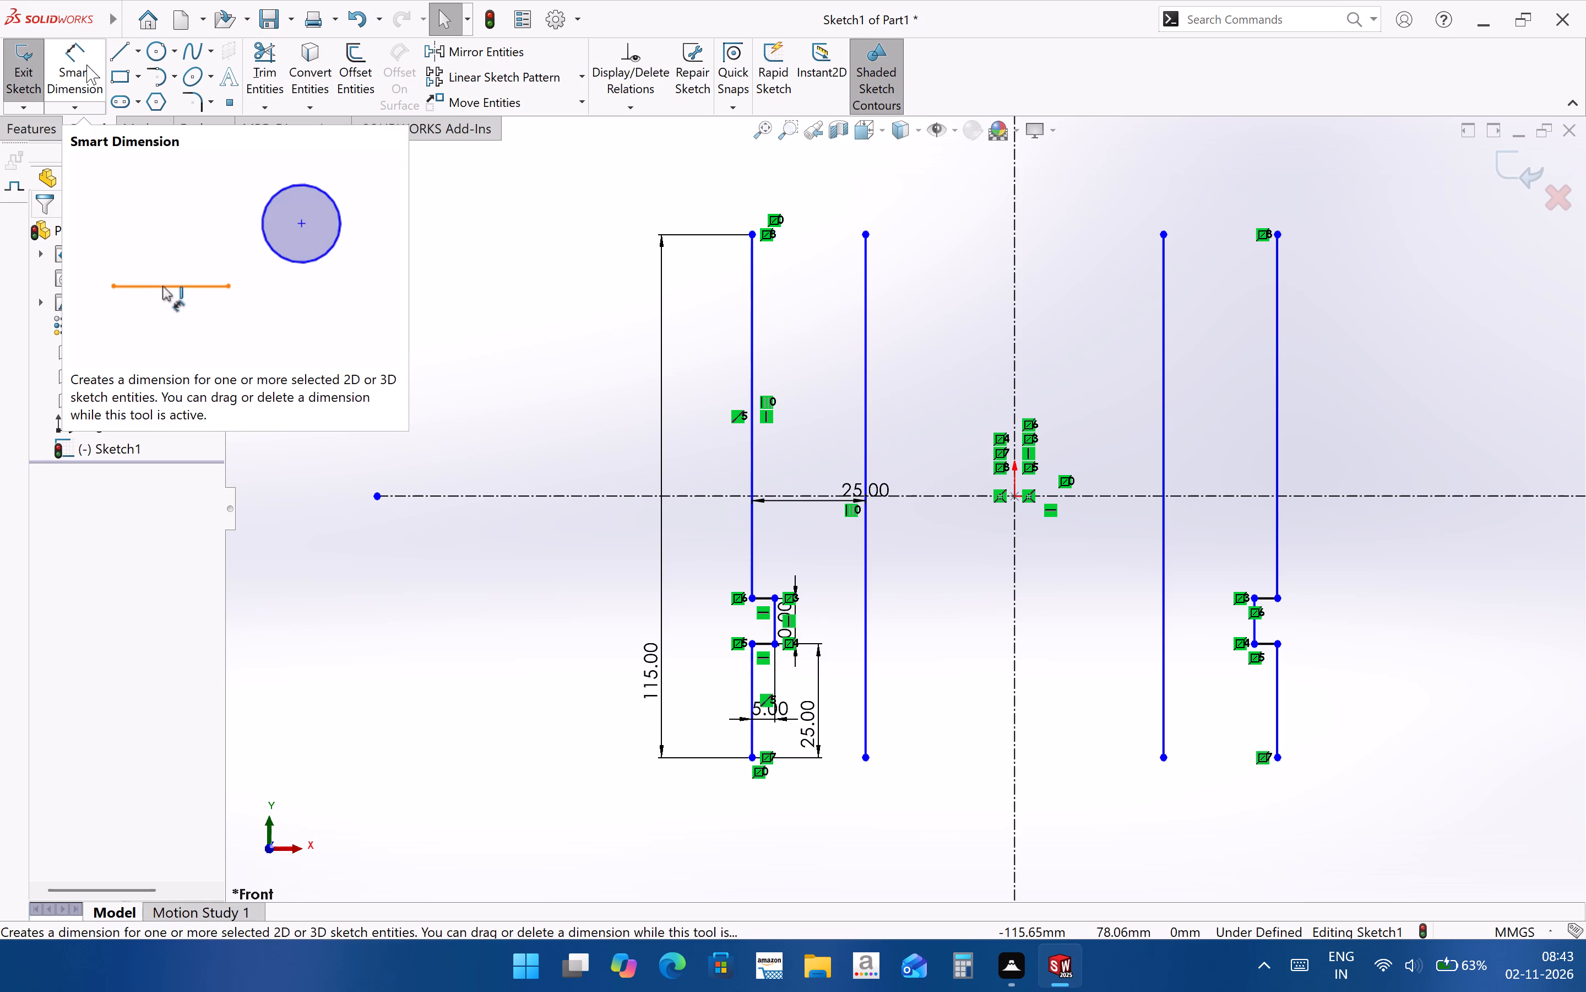
Draw a horizontal line joining the upper ends of the original notched outer line and its adjacent inner line.
{"action": "left_click", "coordinate": [115, 49]}
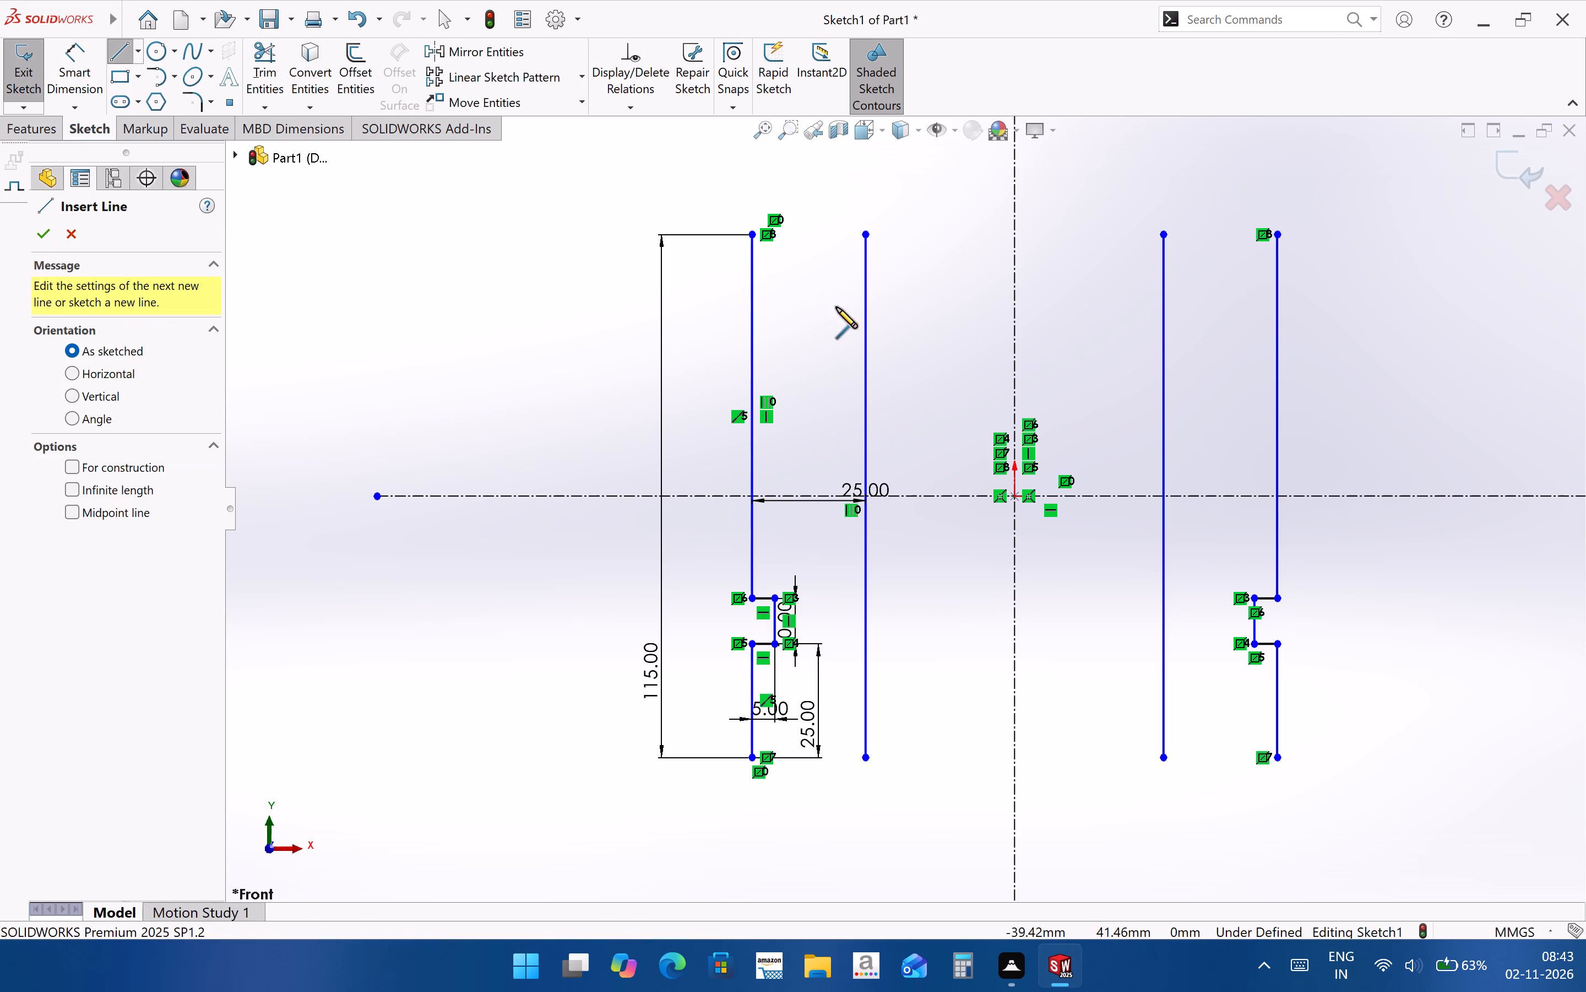
{"action": "left_click", "coordinate": [753, 232]}
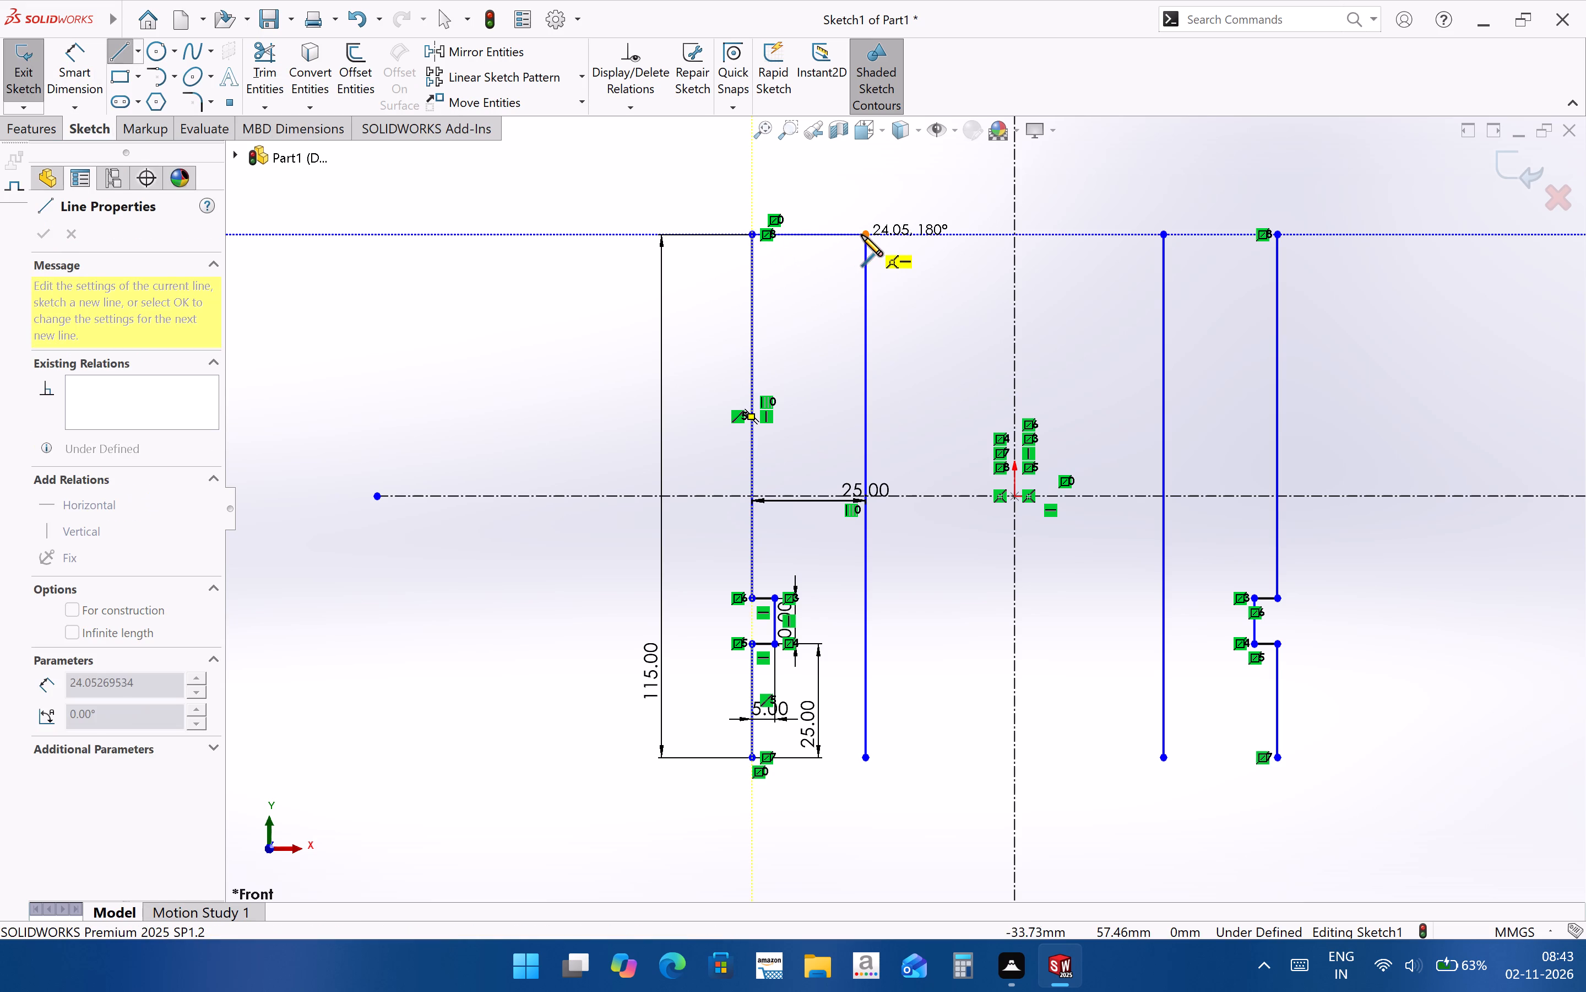
{"action": "left_click", "coordinate": [862, 235]}
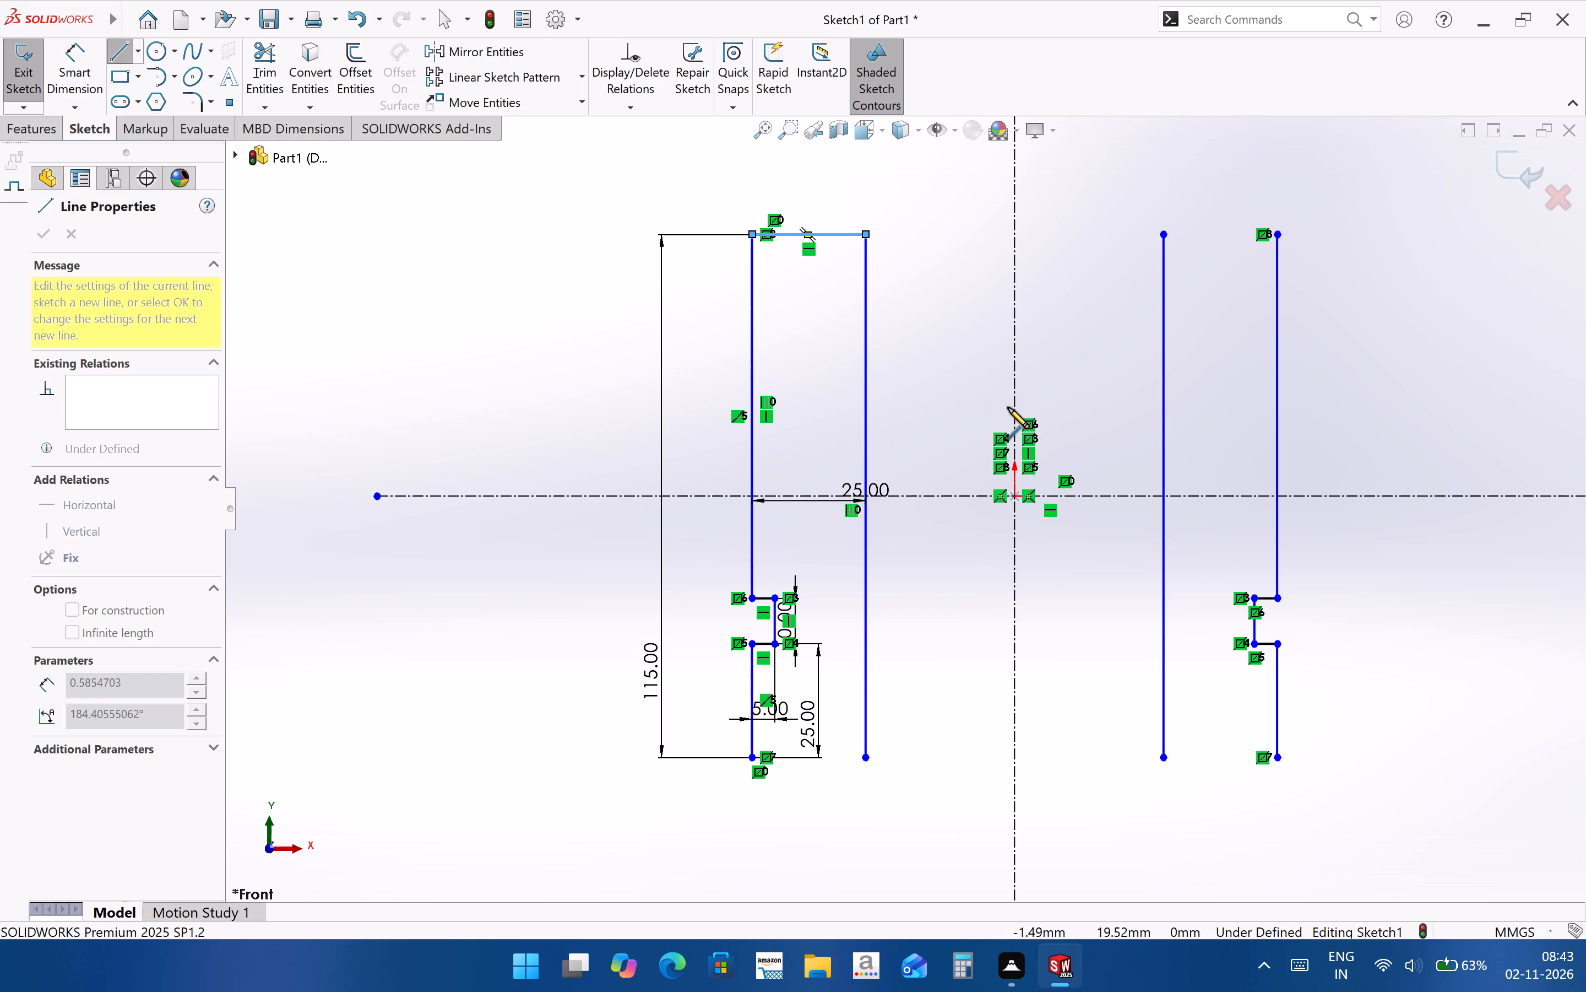
{"action": "key", "text": "Escape"}
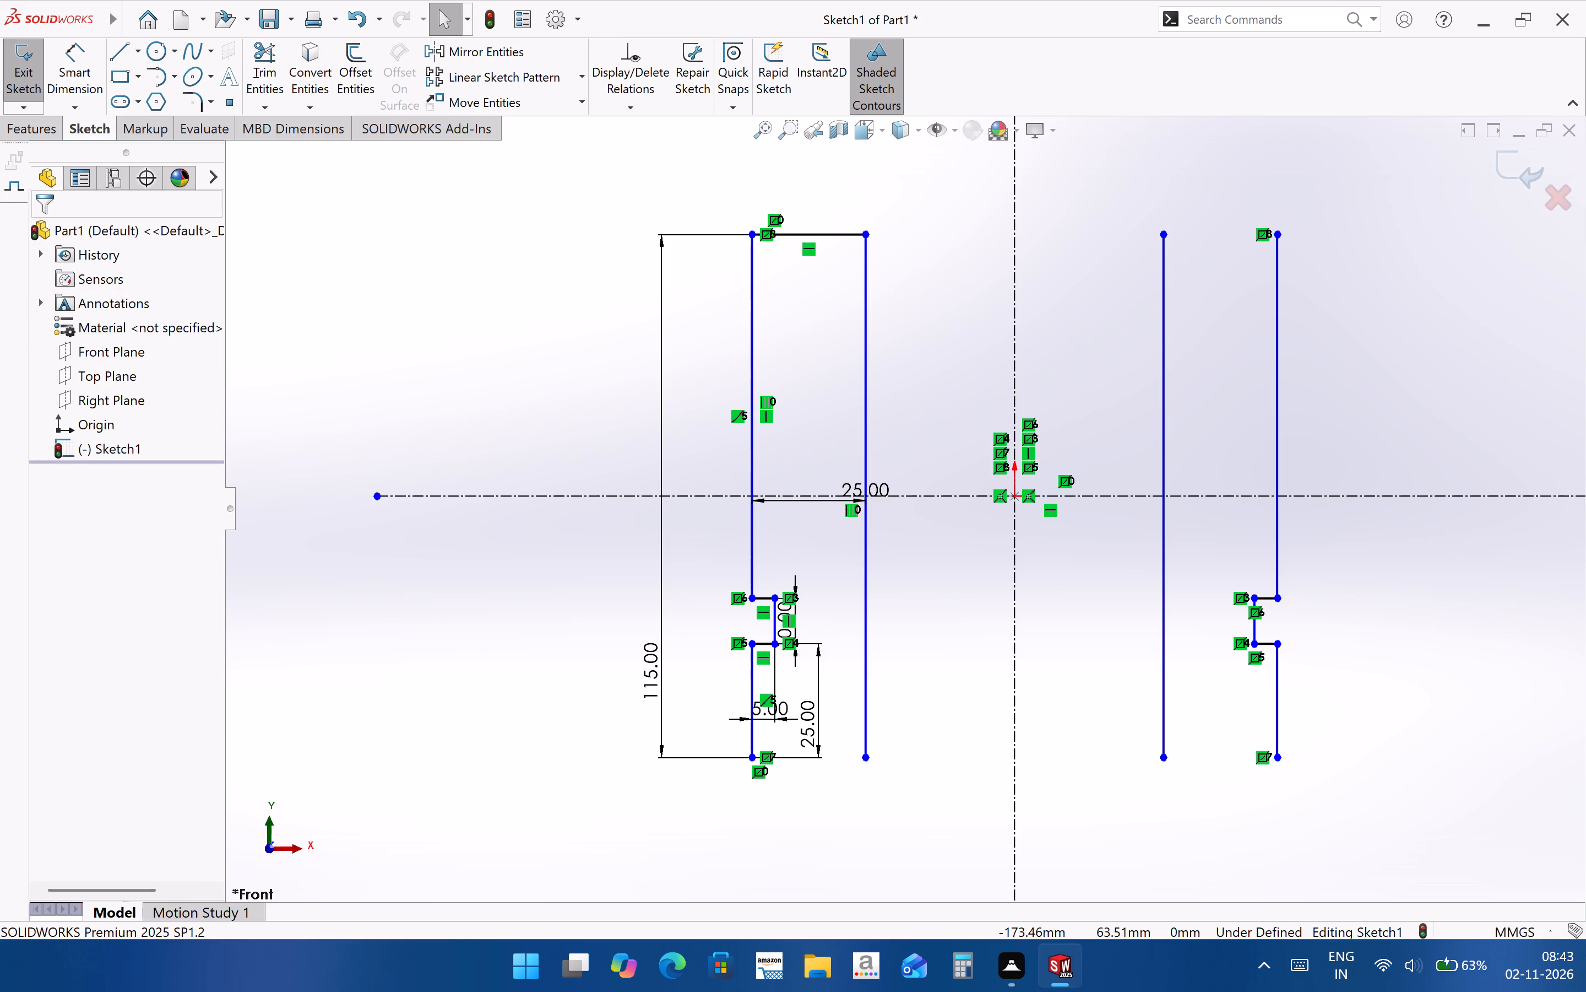
Draw a horizontal line joining the lower ends of the original notched outer line and its adjacent inner line.
{"action": "left_click", "coordinate": [113, 62]}
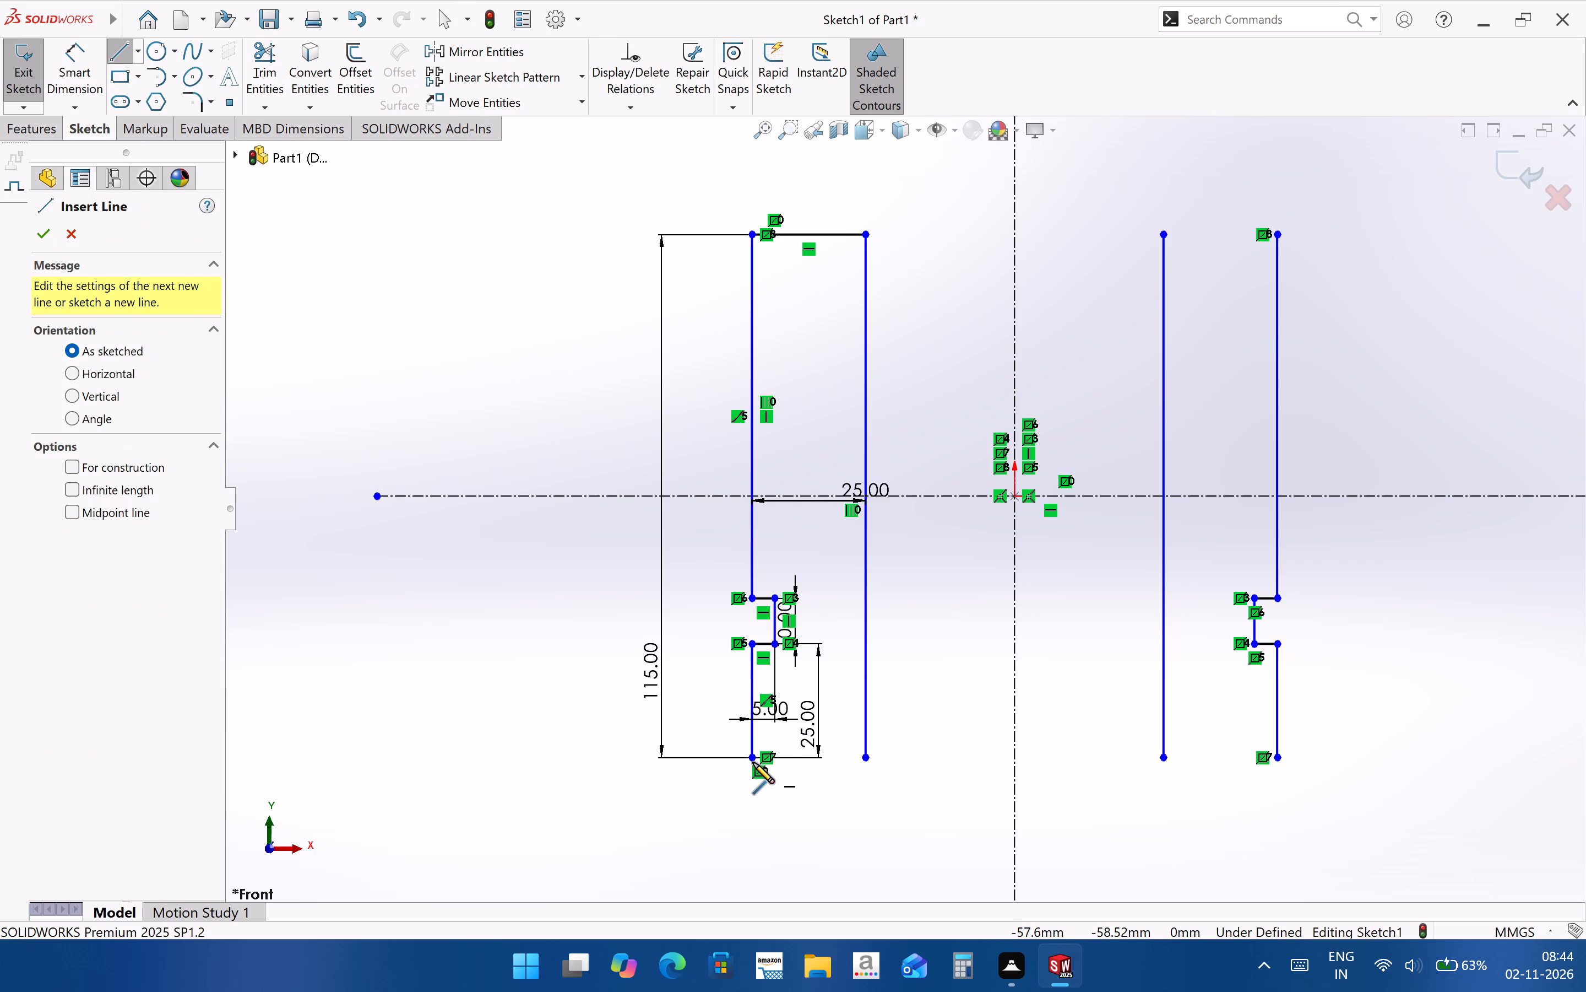
{"action": "left_click", "coordinate": [752, 757]}
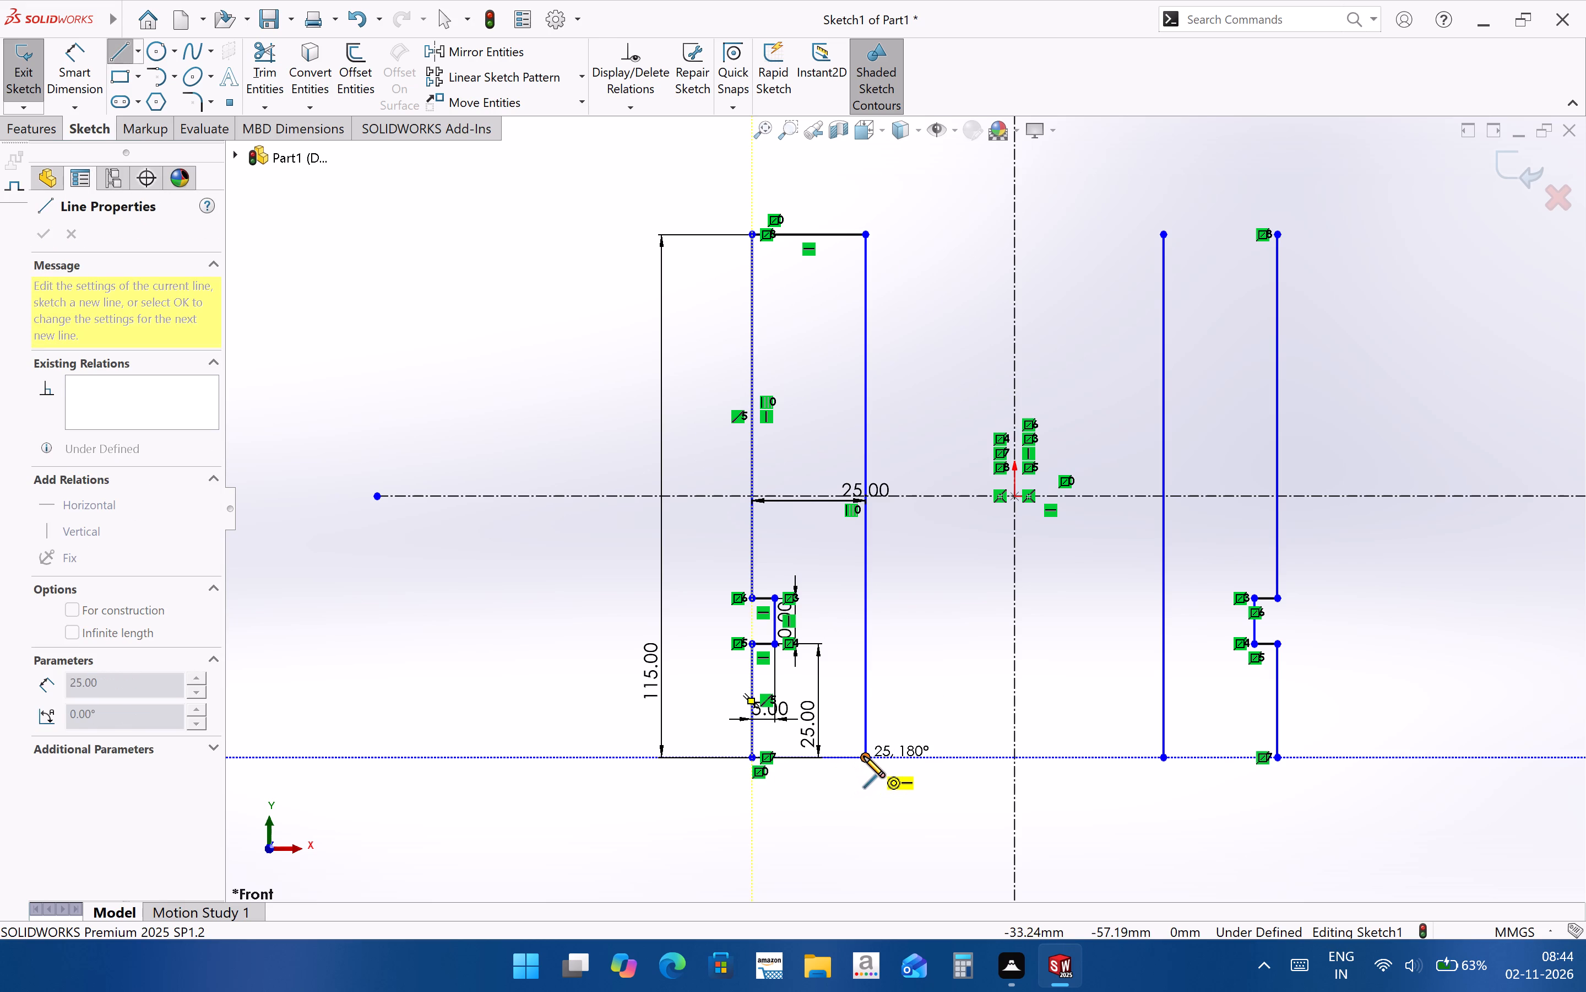
{"action": "left_click", "coordinate": [863, 756]}
{"action": "key", "text": "Escape"}
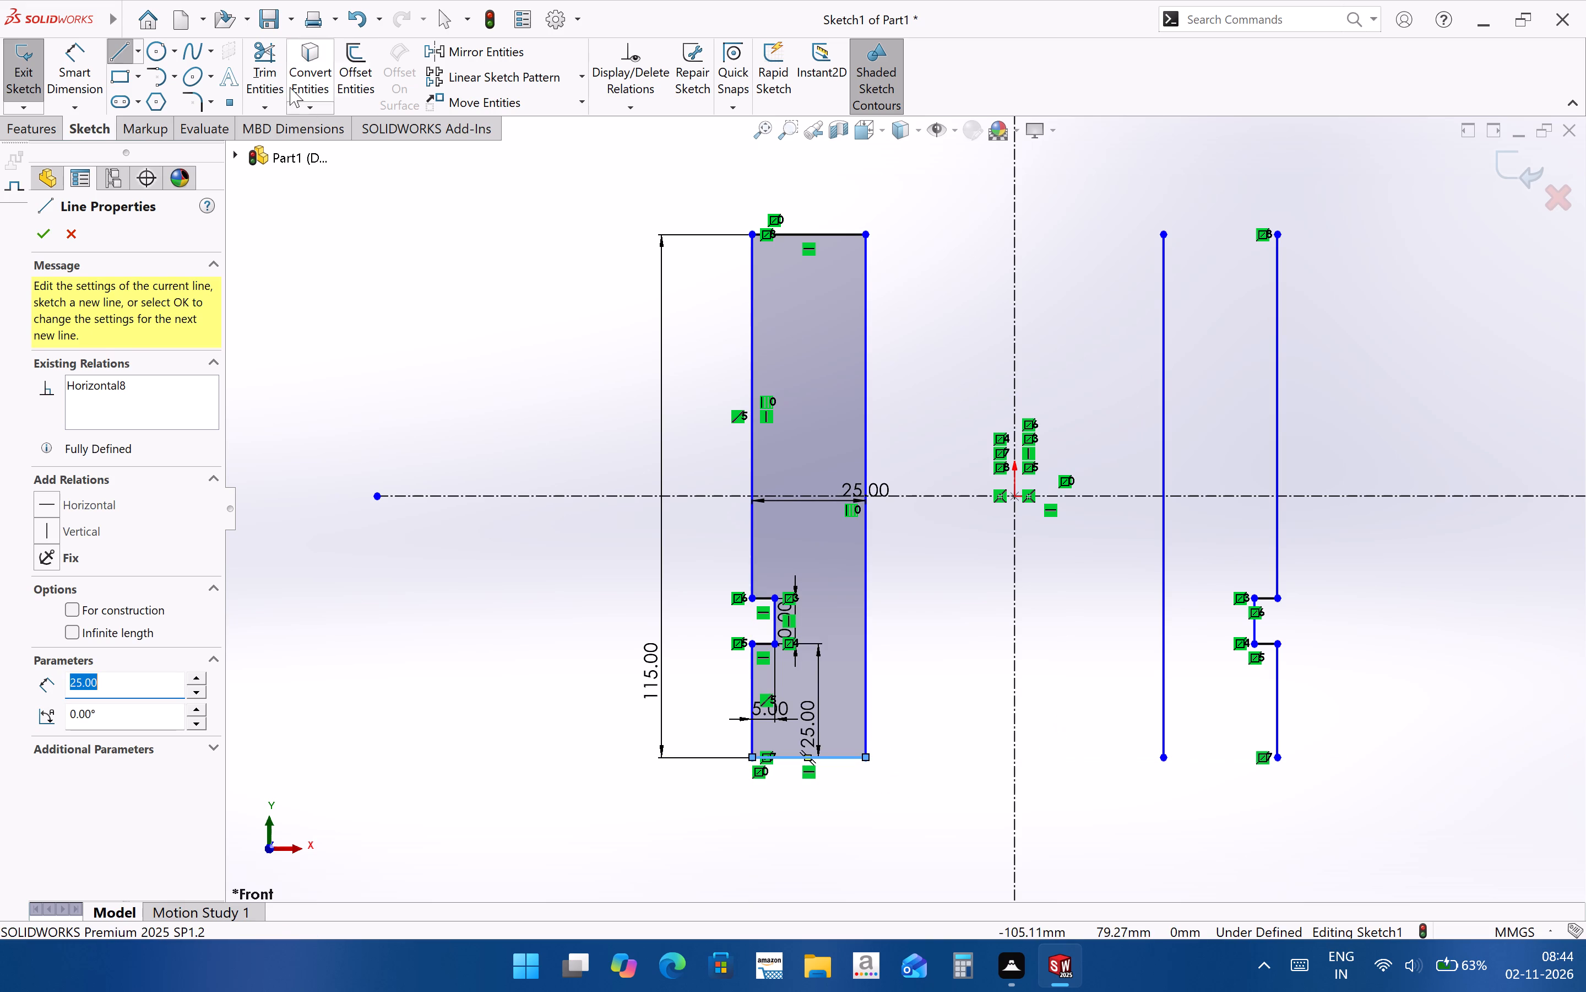
Power trim the mirrored side's inner vertical line and the mirrored outer line segment below the notch.
{"action": "left_click", "coordinate": [265, 67]}
{"action": "key", "text": "Escape"}
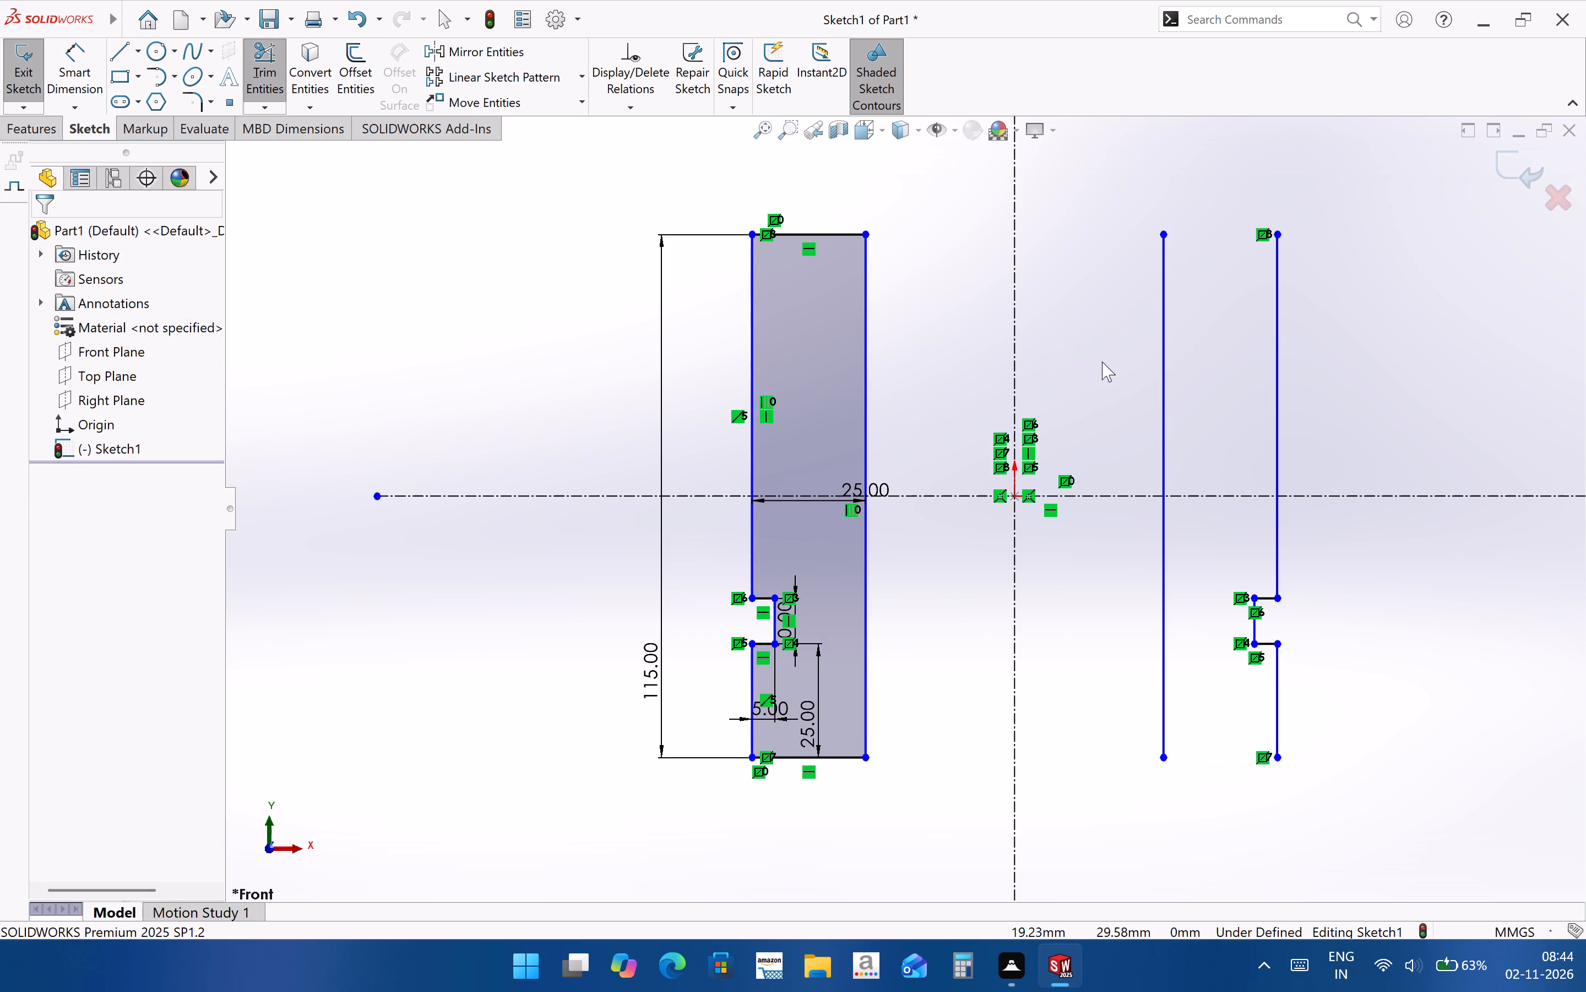
{"action": "left_click", "coordinate": [267, 71]}
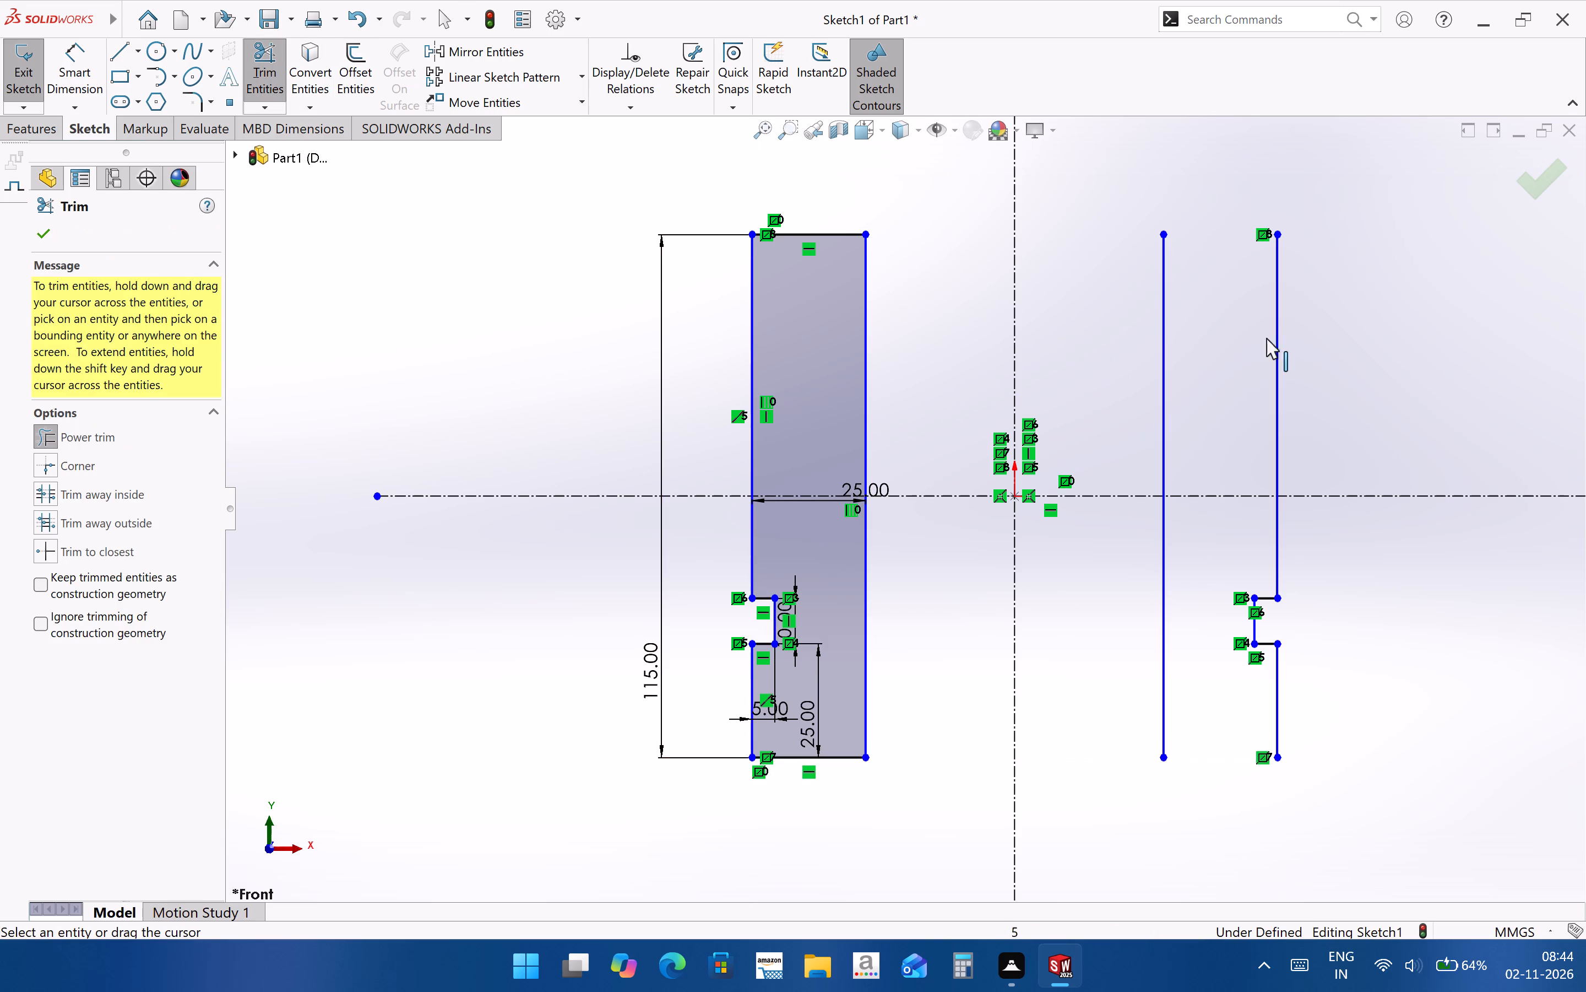
{"action": "left_click", "coordinate": [1071, 193]}
{"action": "left_click_drag", "start_coordinate": [1096, 178], "coordinate": [1099, 180]}
{"action": "left_click_drag", "start_coordinate": [1099, 180], "coordinate": [1270, 609]}
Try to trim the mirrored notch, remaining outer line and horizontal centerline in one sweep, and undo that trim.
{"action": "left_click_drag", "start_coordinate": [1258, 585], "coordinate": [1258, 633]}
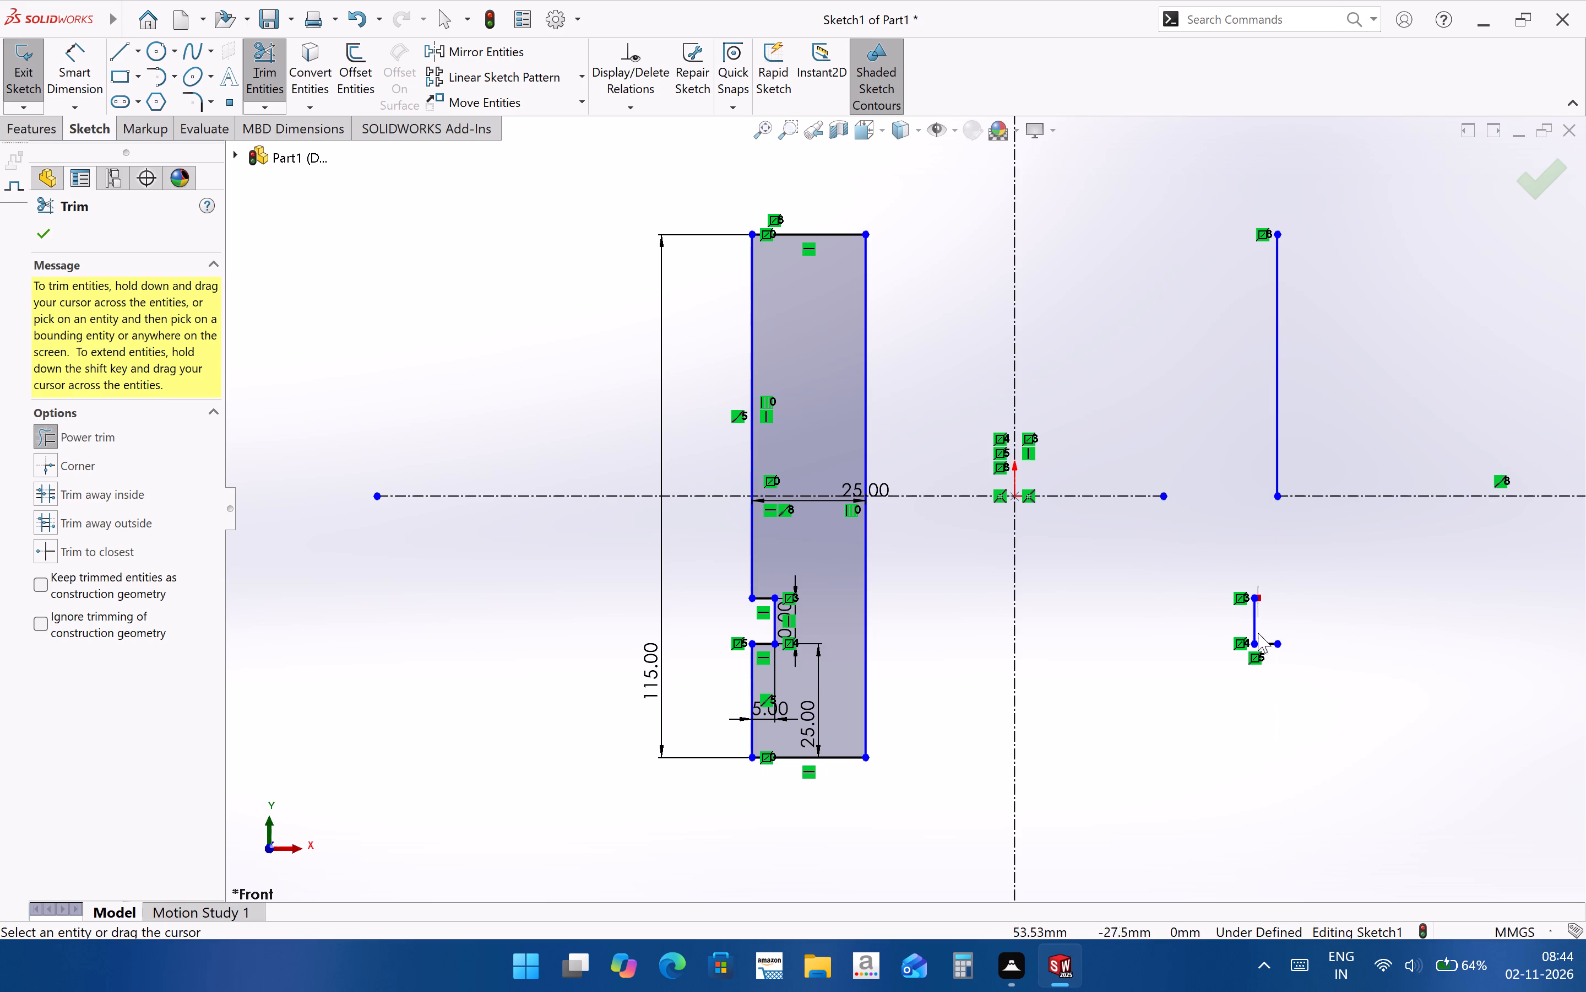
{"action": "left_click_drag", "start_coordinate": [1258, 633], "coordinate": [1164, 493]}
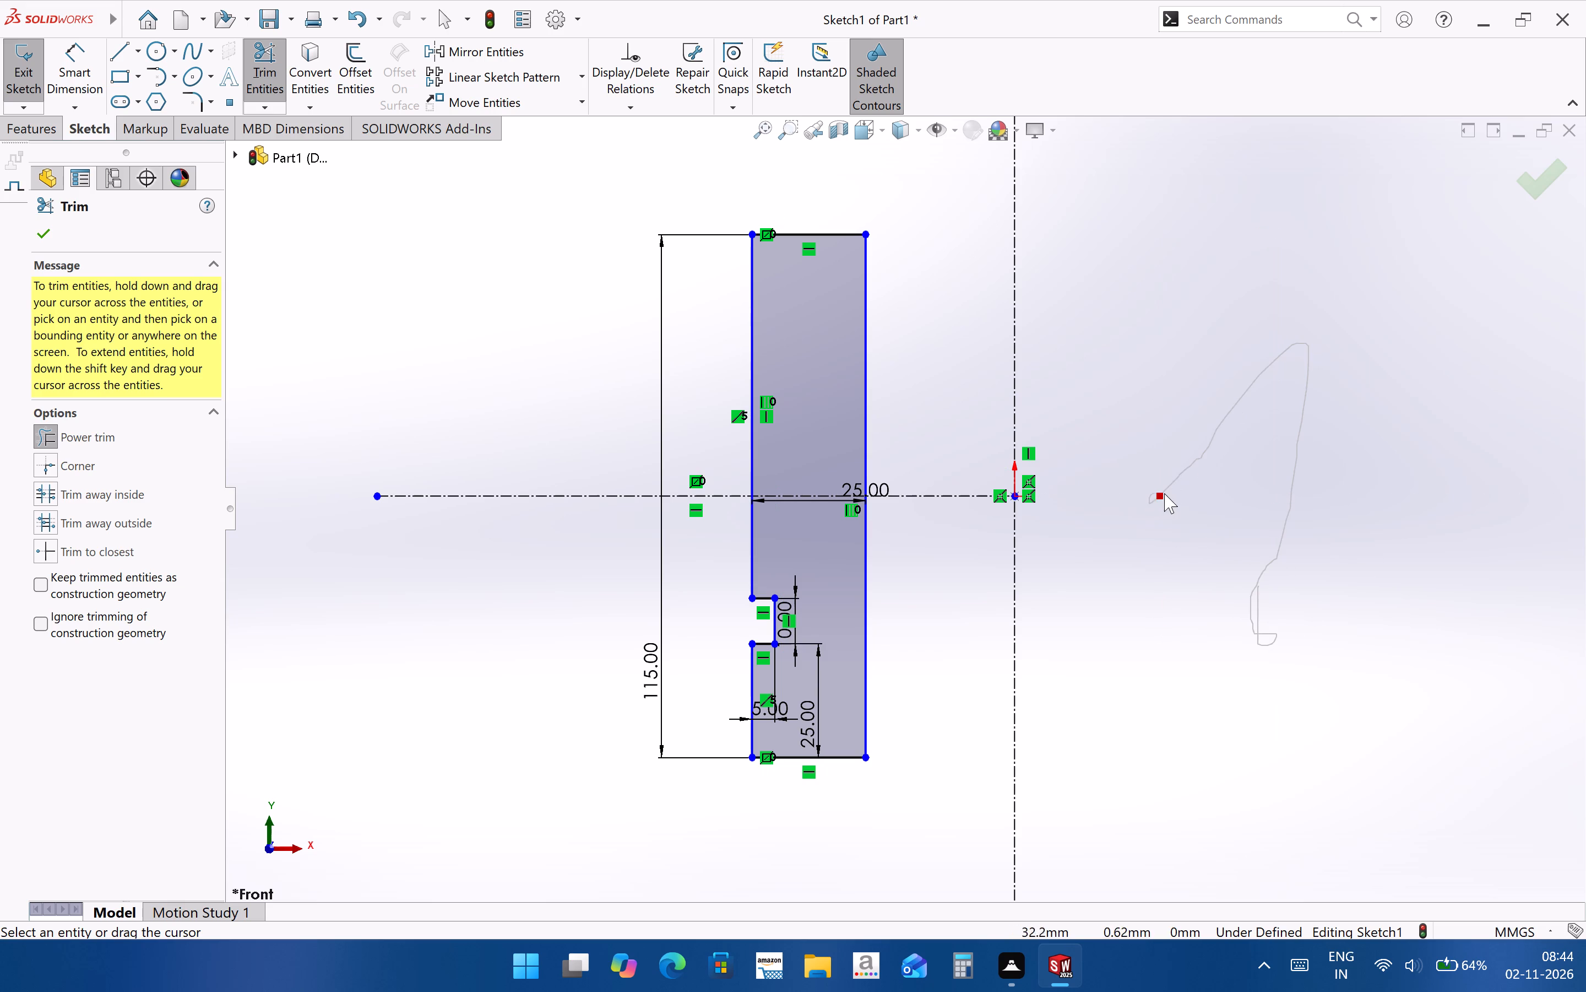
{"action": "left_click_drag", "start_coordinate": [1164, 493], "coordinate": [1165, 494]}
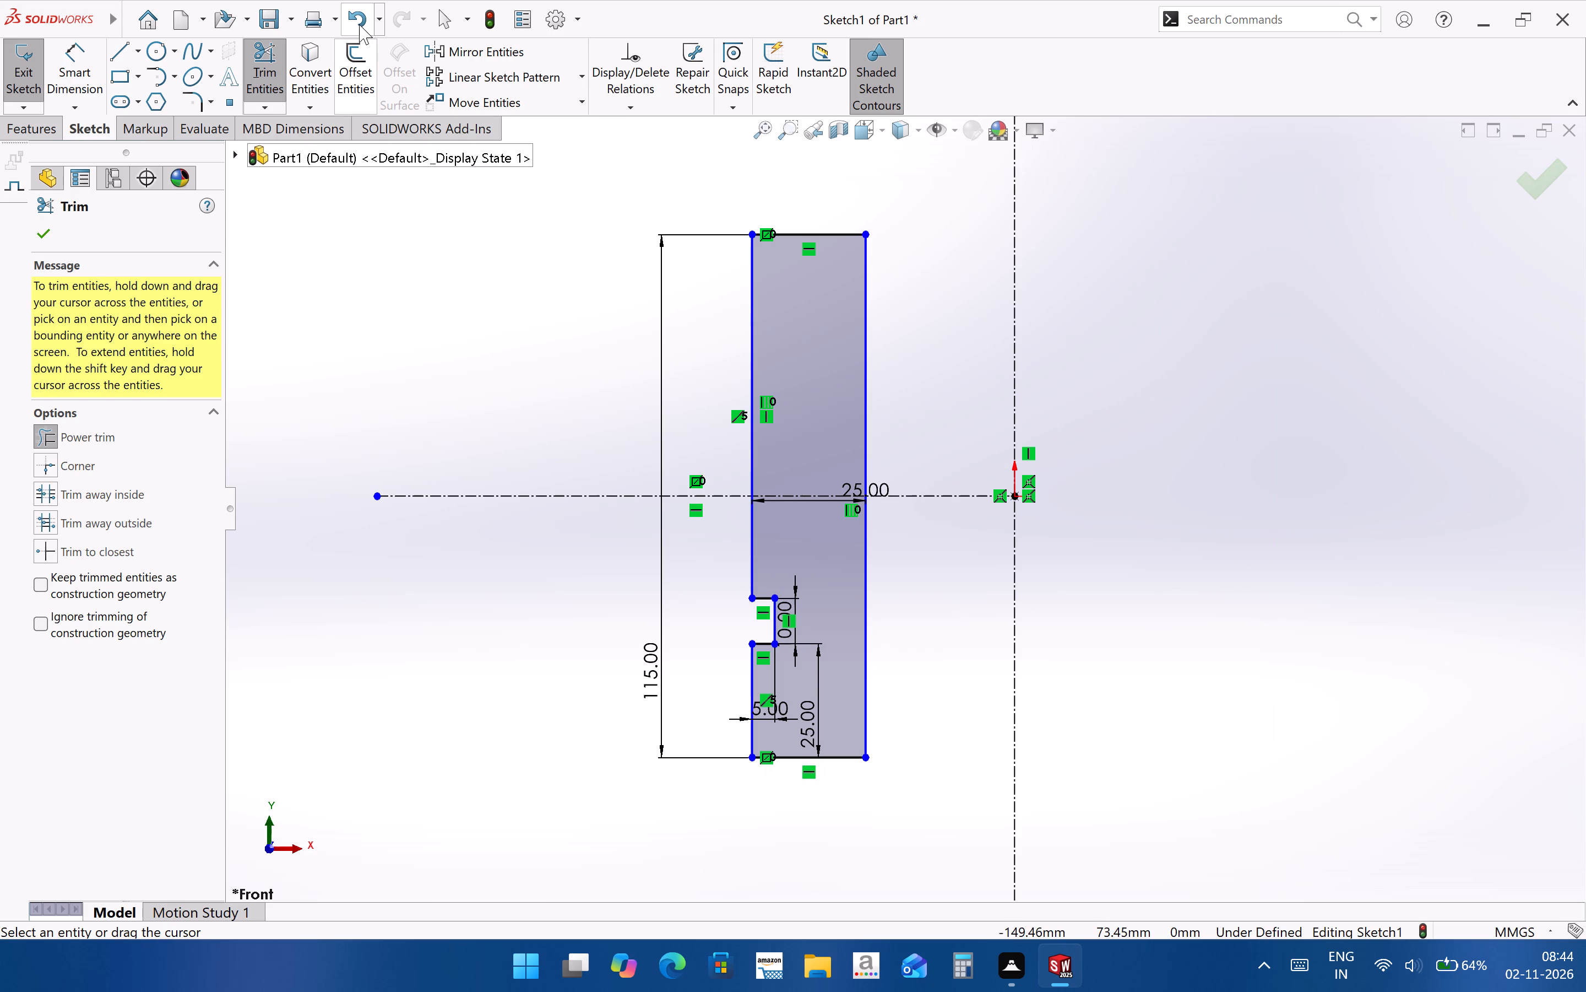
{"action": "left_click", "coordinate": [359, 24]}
Power trim the remaining mirrored outer vertical line above the horizontal centerline.
{"action": "left_click_drag", "start_coordinate": [1217, 362], "coordinate": [1315, 413]}
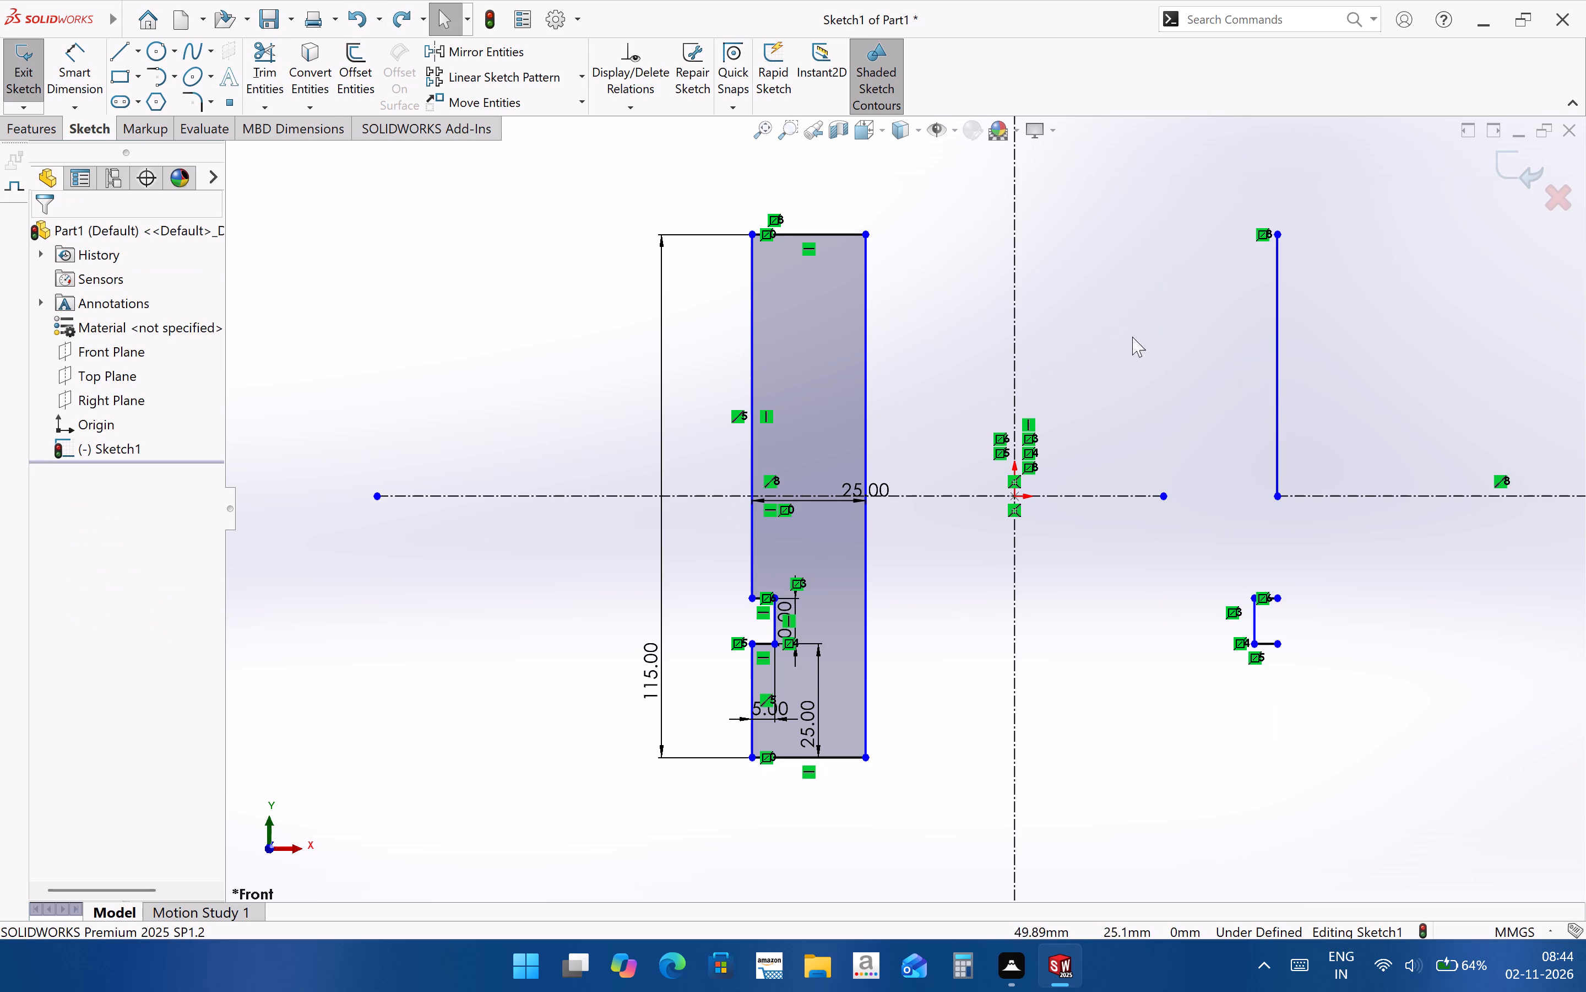
{"action": "left_click", "coordinate": [270, 55]}
{"action": "left_click_drag", "start_coordinate": [1188, 412], "coordinate": [1306, 416]}
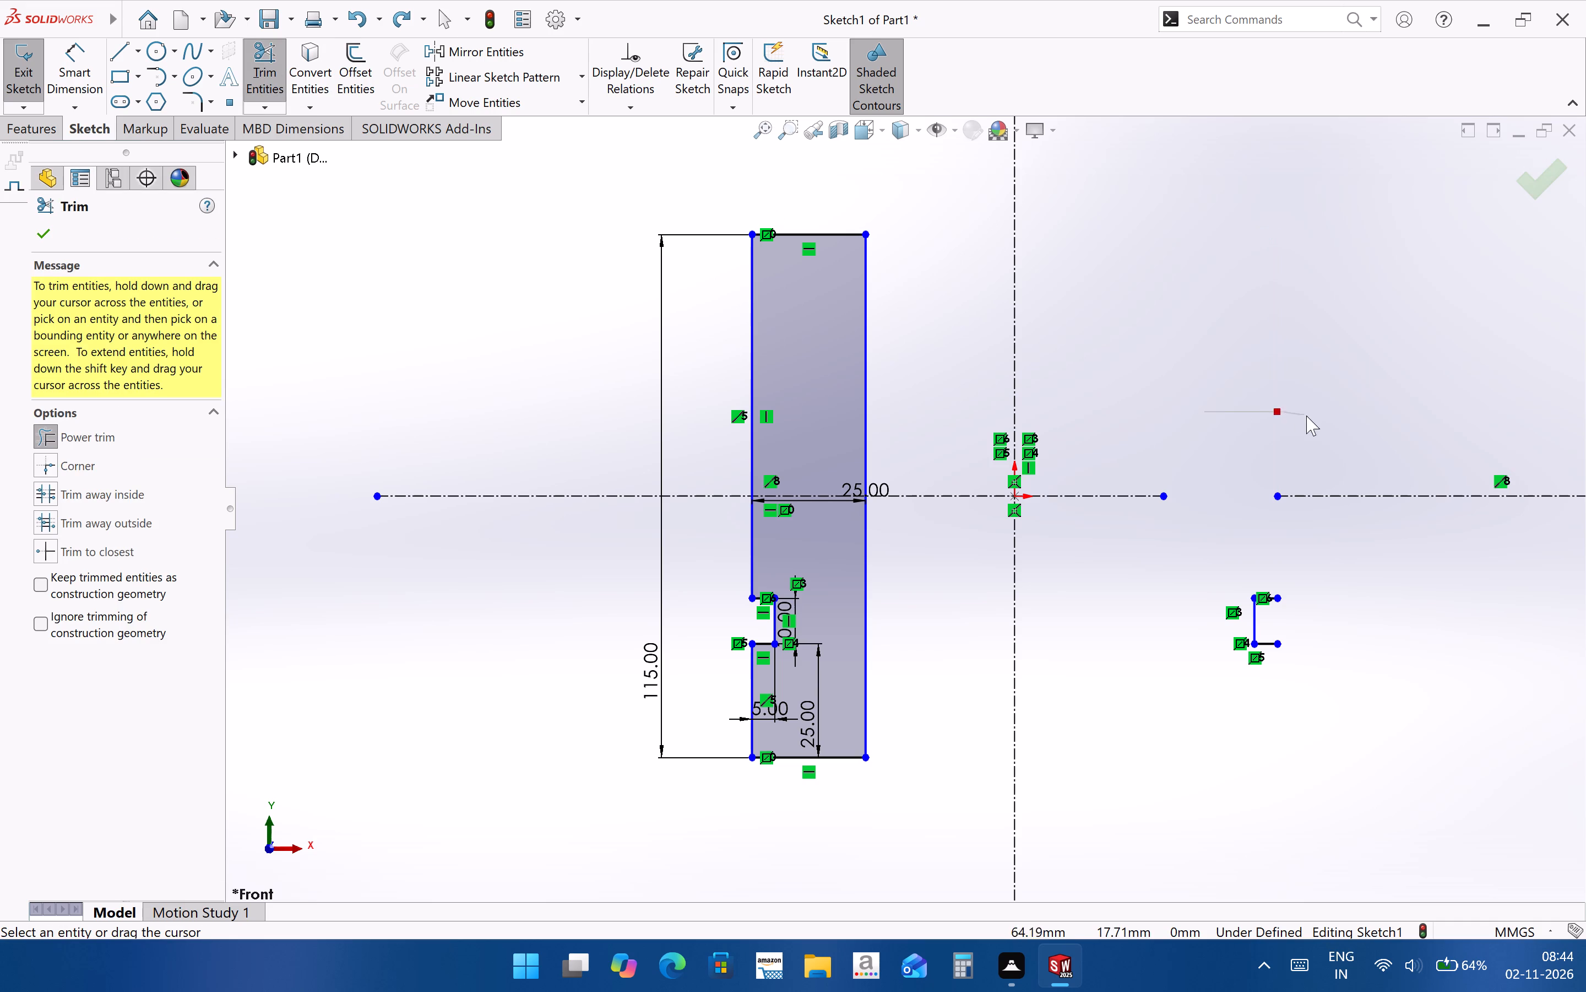
{"action": "left_click_drag", "start_coordinate": [1306, 416], "coordinate": [1307, 416]}
Extend the shortened horizontal centerline across the gap to the start of the leftover collinear segment.
{"action": "left_click_drag", "start_coordinate": [1166, 497], "coordinate": [1274, 504]}
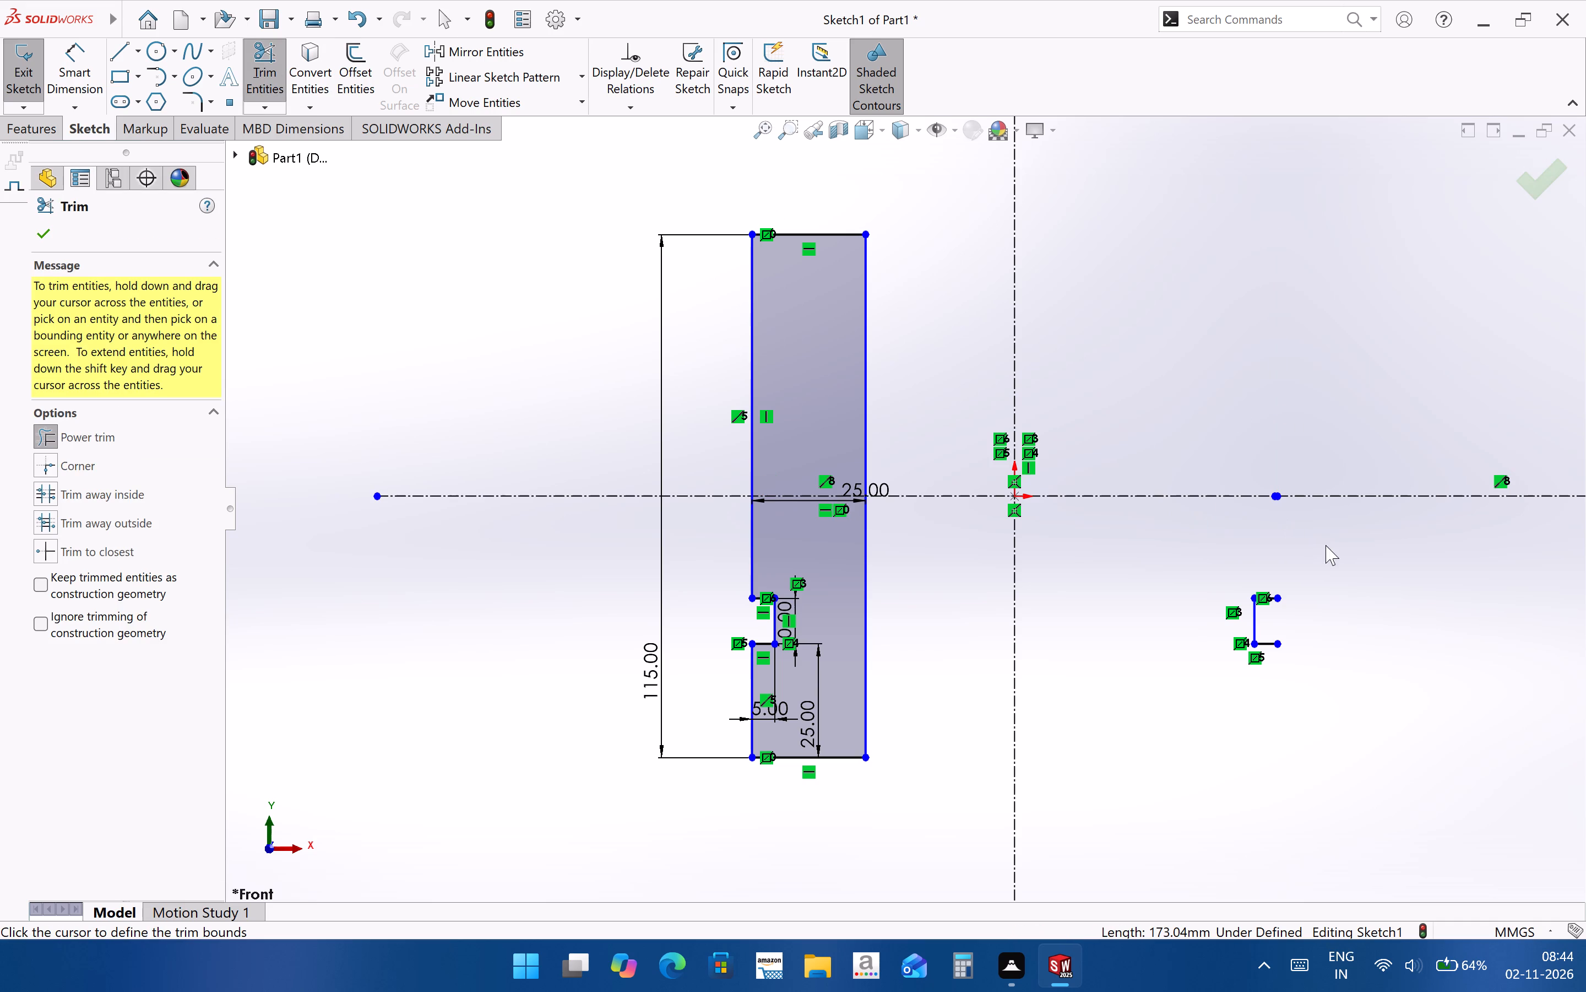
Delete the leftover collinear construction segment beyond the extended end of the horizontal centerline.
{"action": "left_click", "coordinate": [1367, 494]}
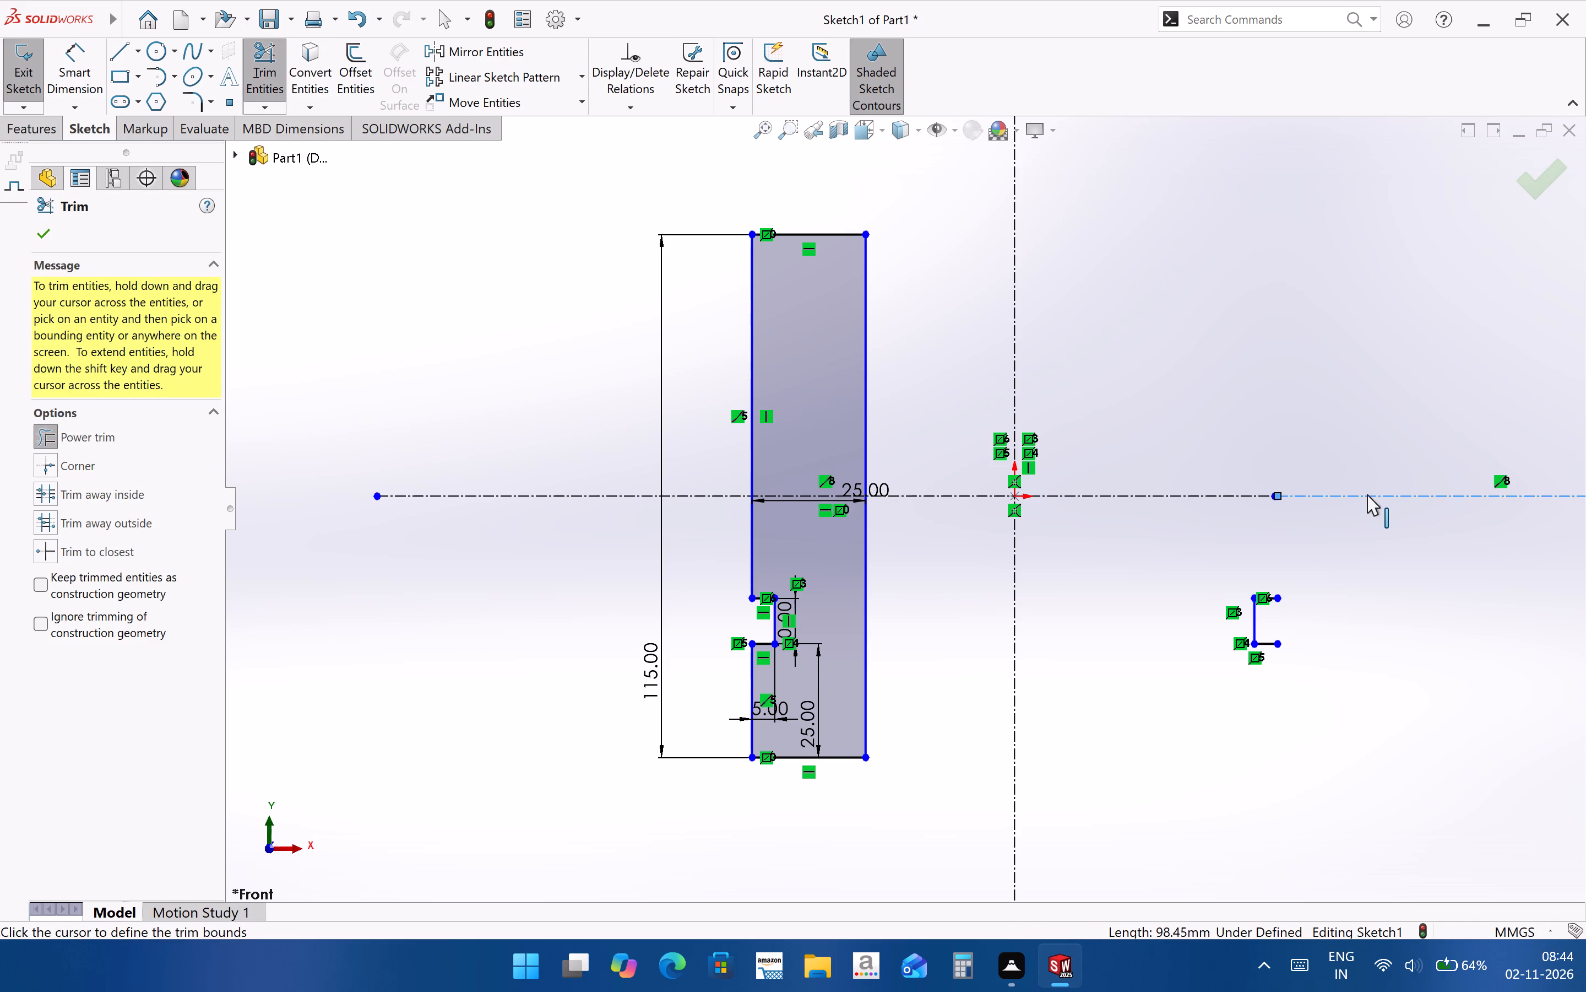
{"action": "key", "text": "Delete"}
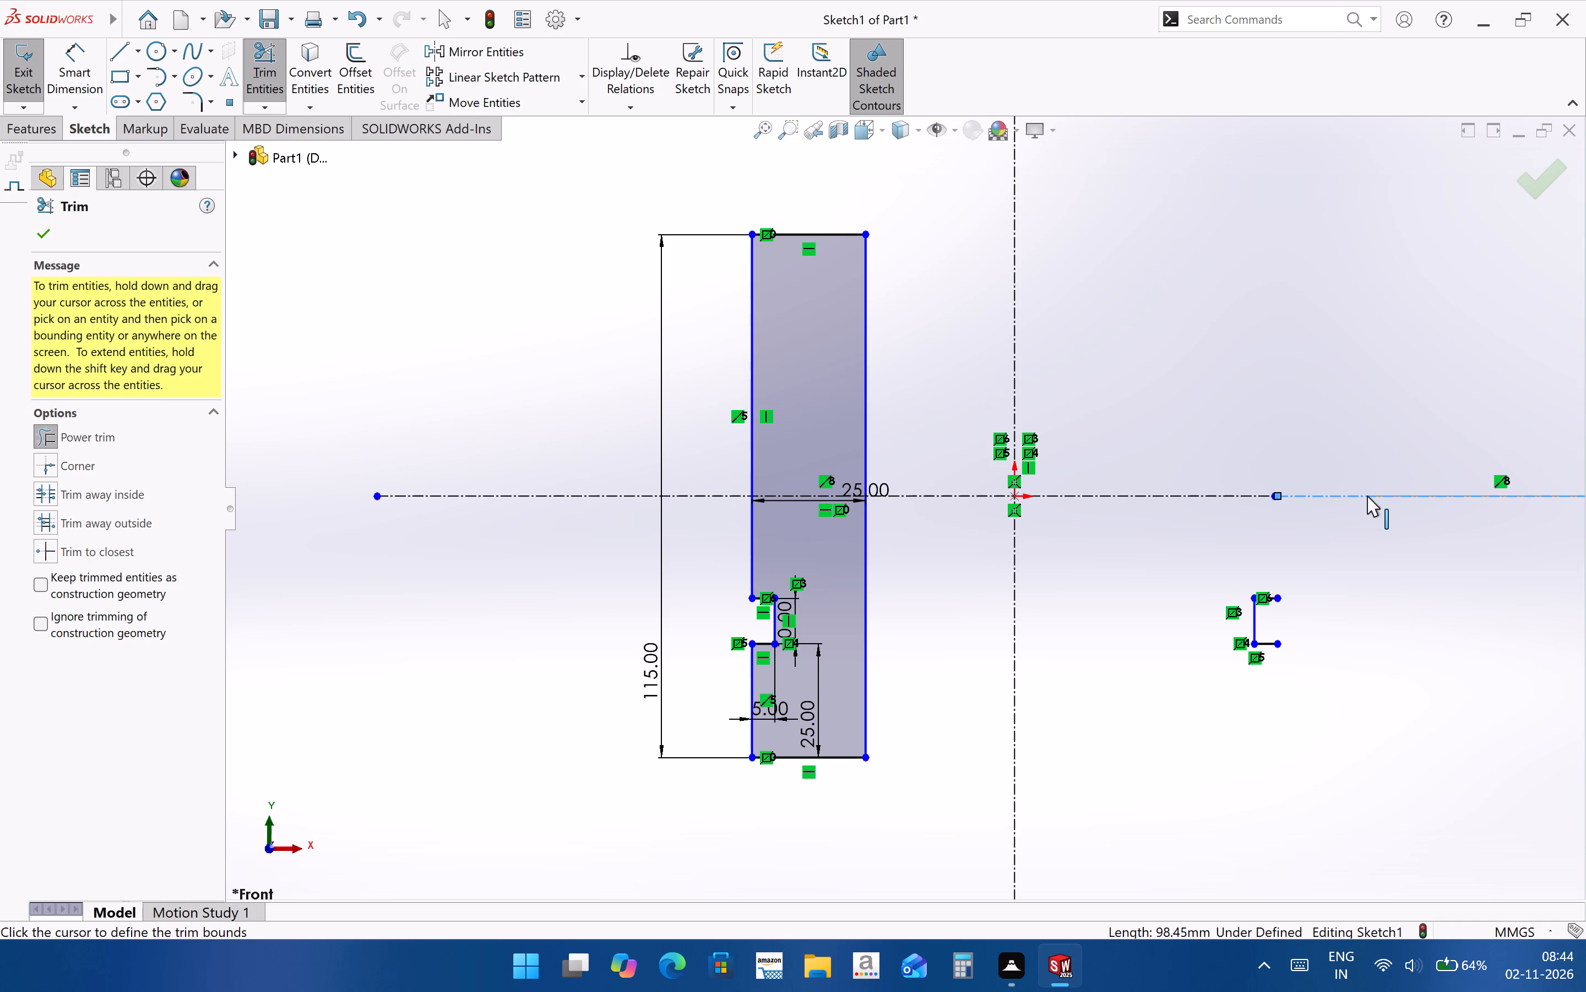
{"action": "key", "text": "Escape"}
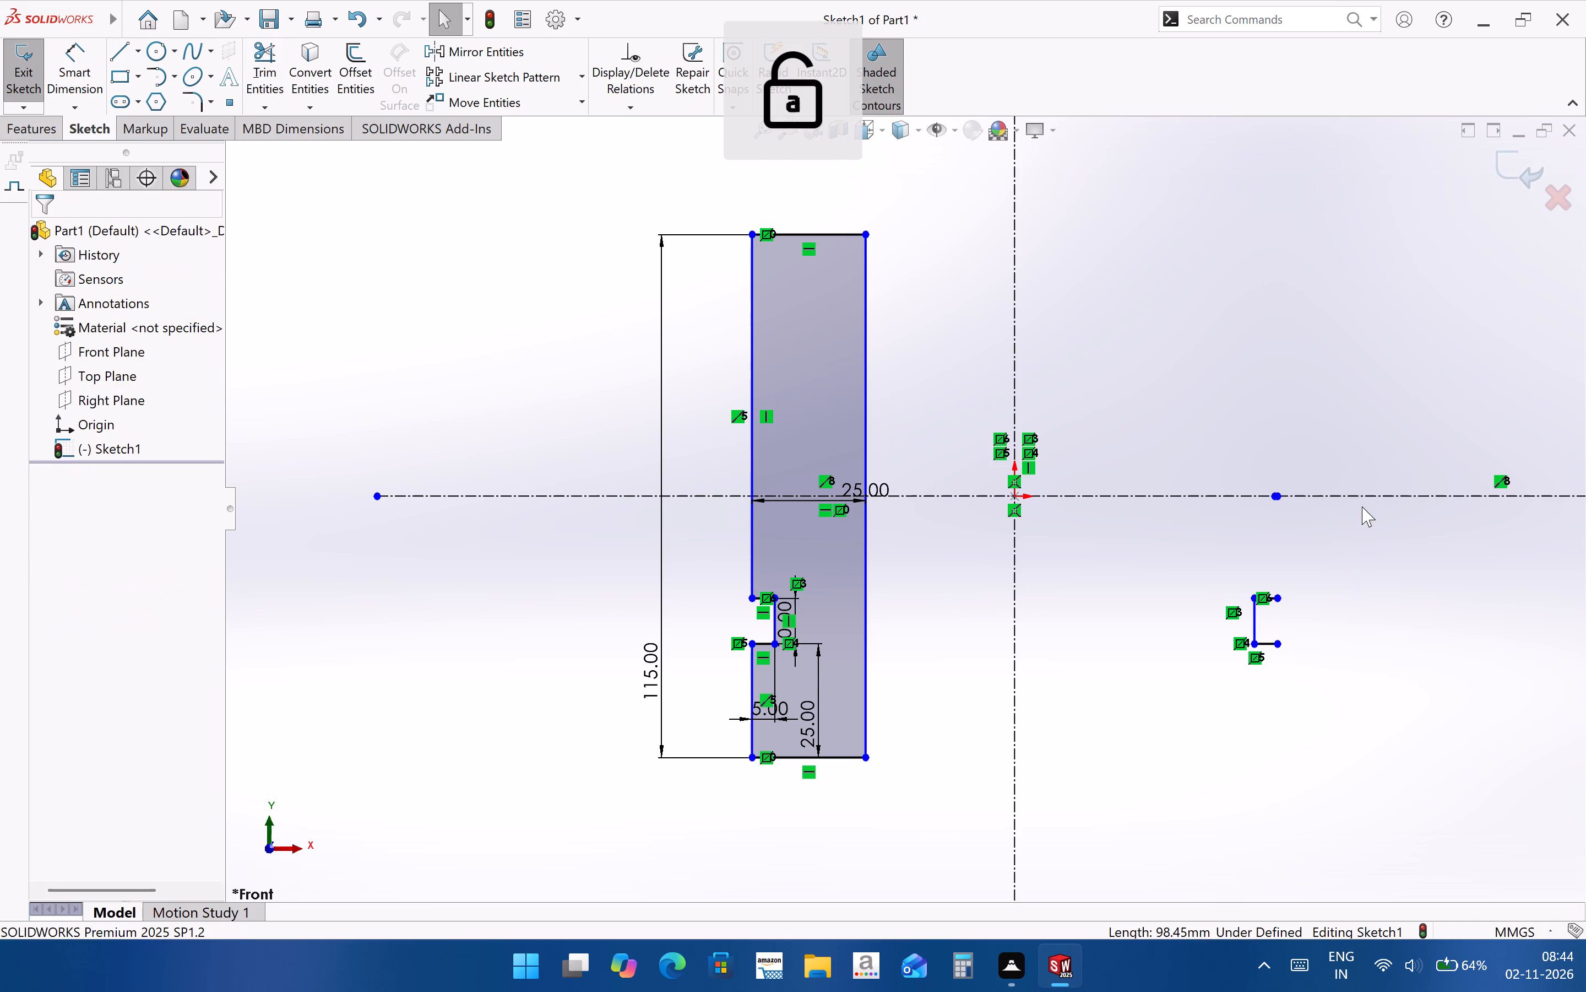
{"action": "left_click", "coordinate": [1378, 498]}
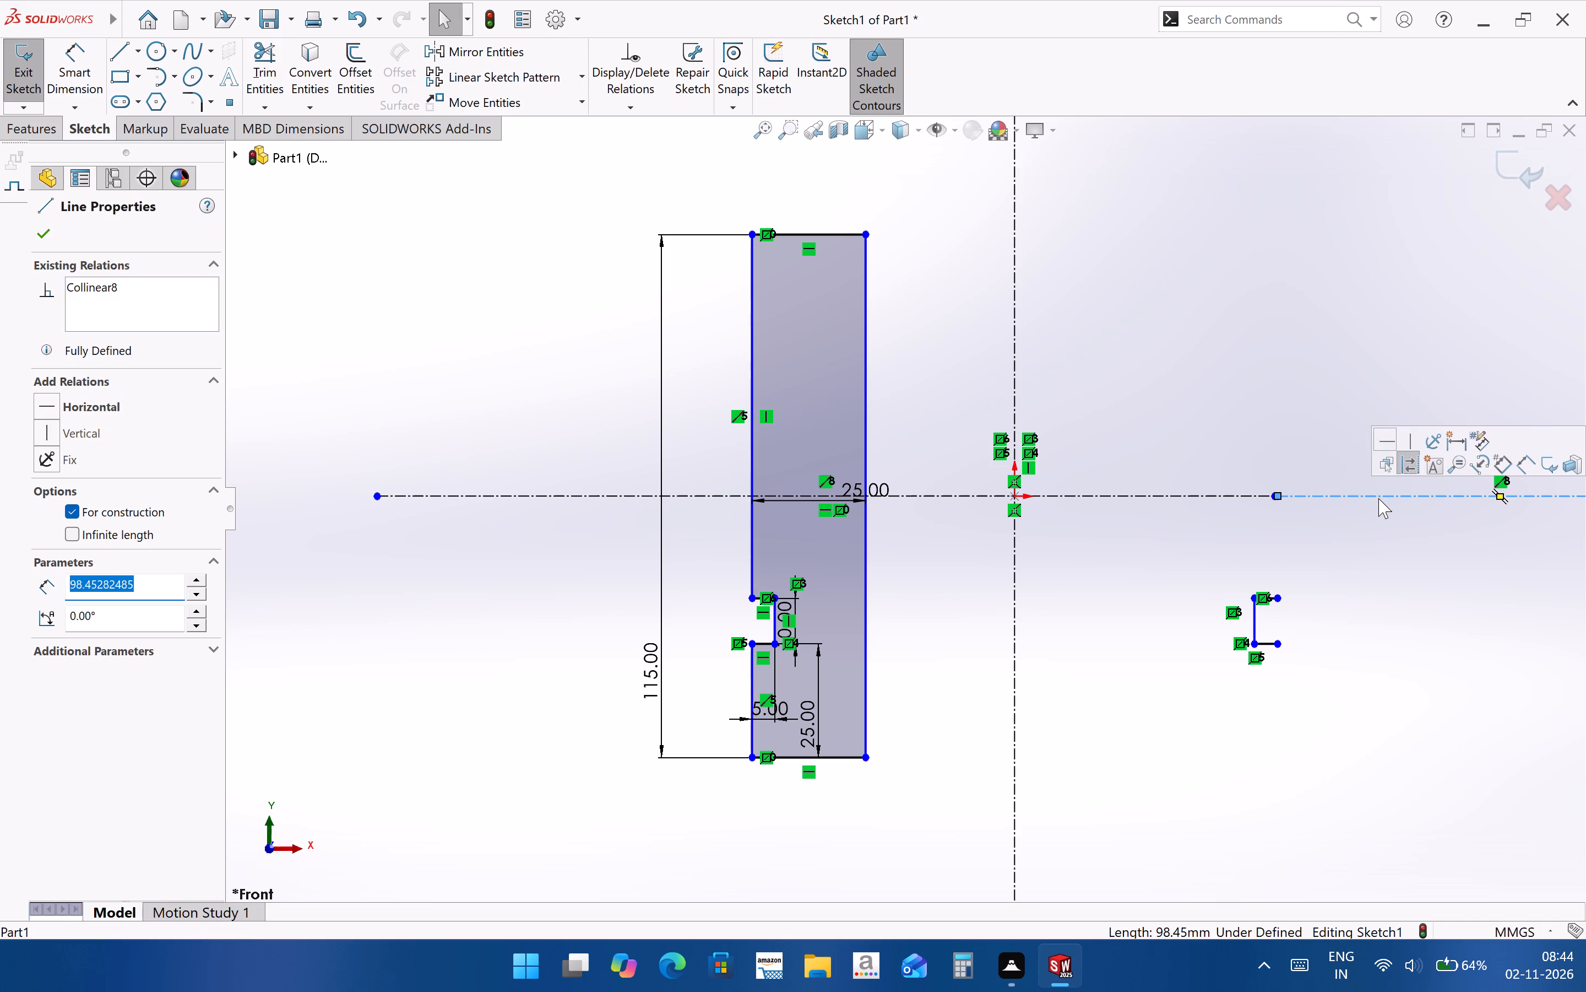
{"action": "key", "text": "Delete"}
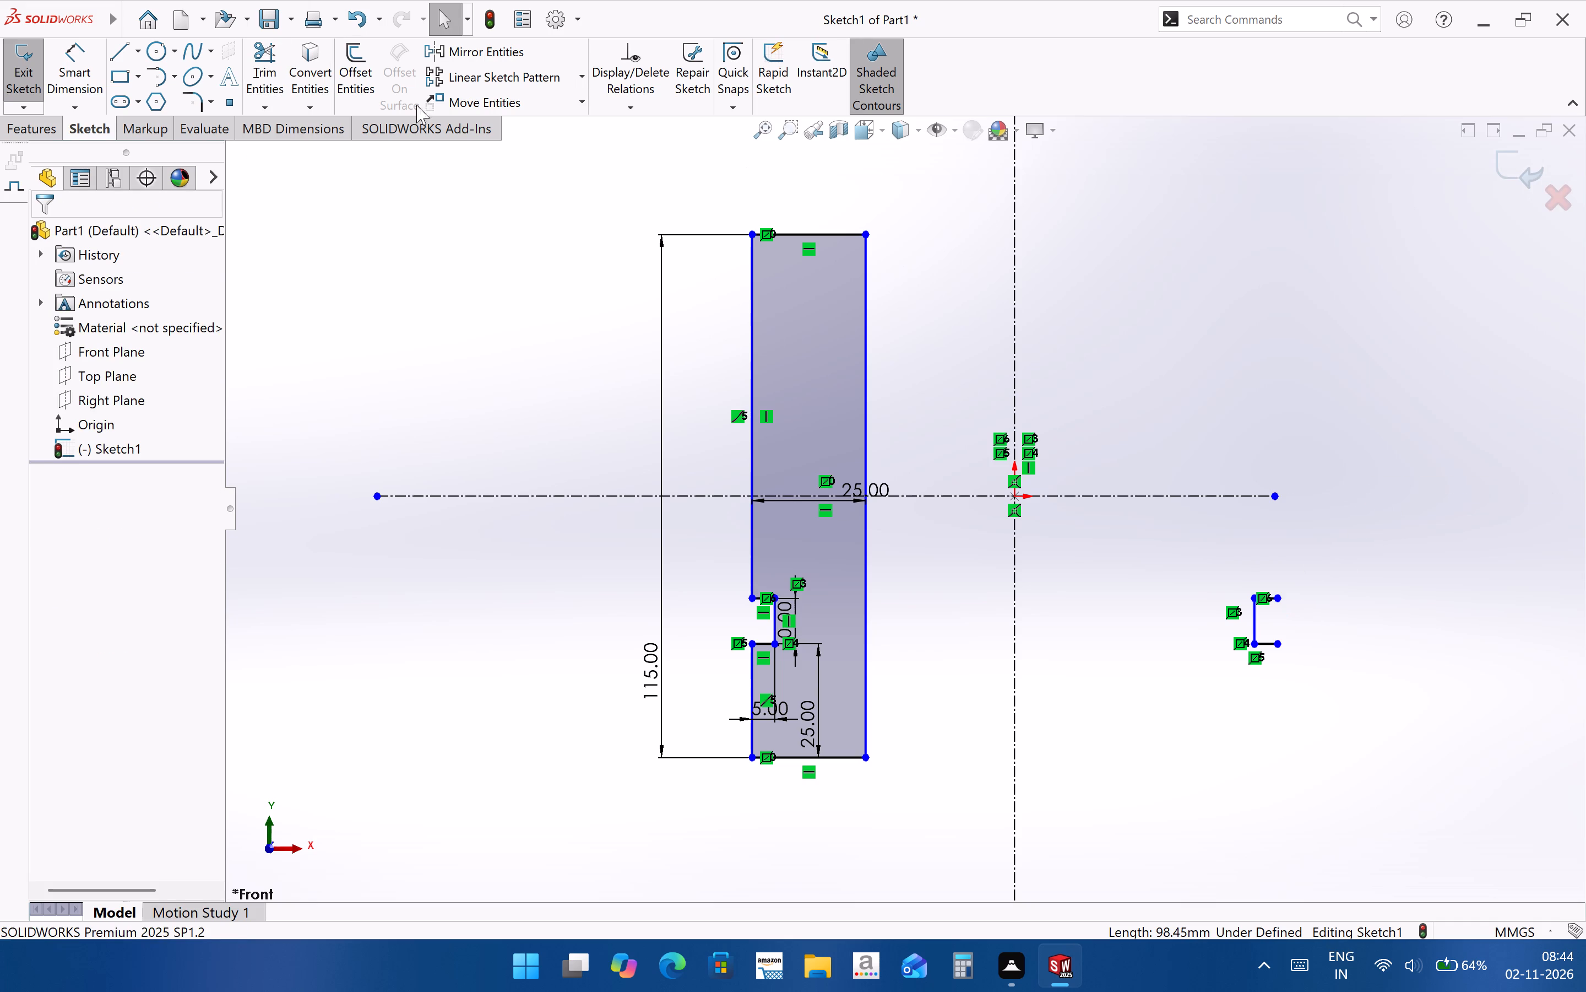
Power trim the three mirrored notch edges, leaving only the original wall profile and the centerlines.
{"action": "left_click", "coordinate": [273, 55]}
{"action": "left_click_drag", "start_coordinate": [1212, 599], "coordinate": [1285, 669]}
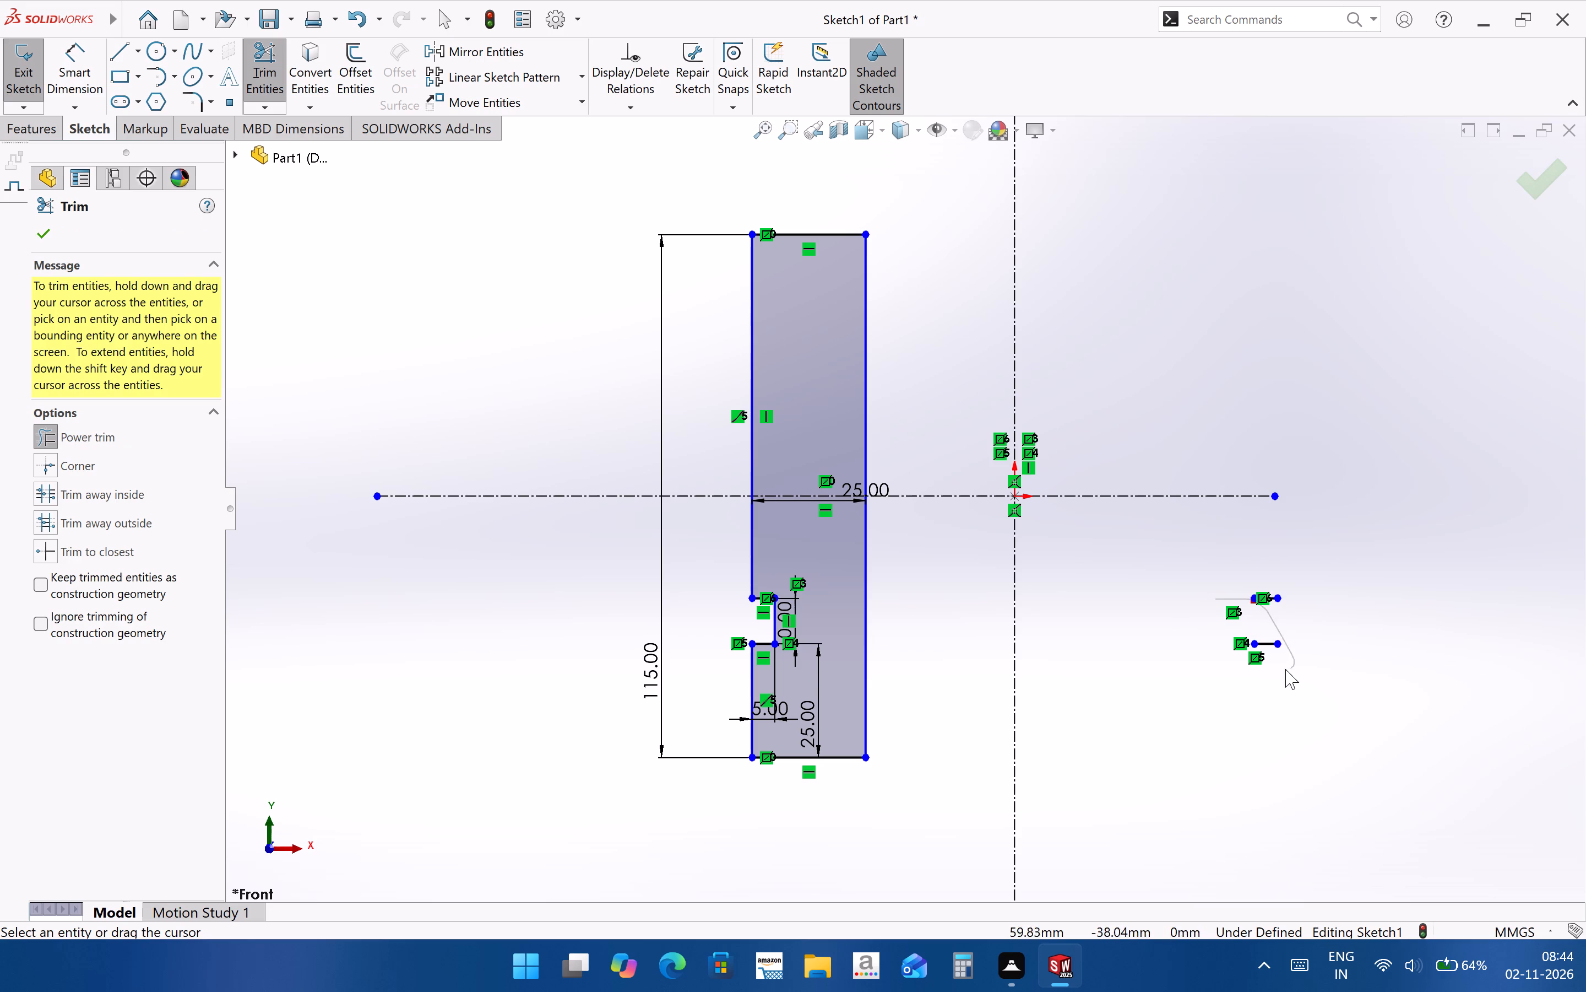
{"action": "left_click_drag", "start_coordinate": [1285, 669], "coordinate": [1263, 664]}
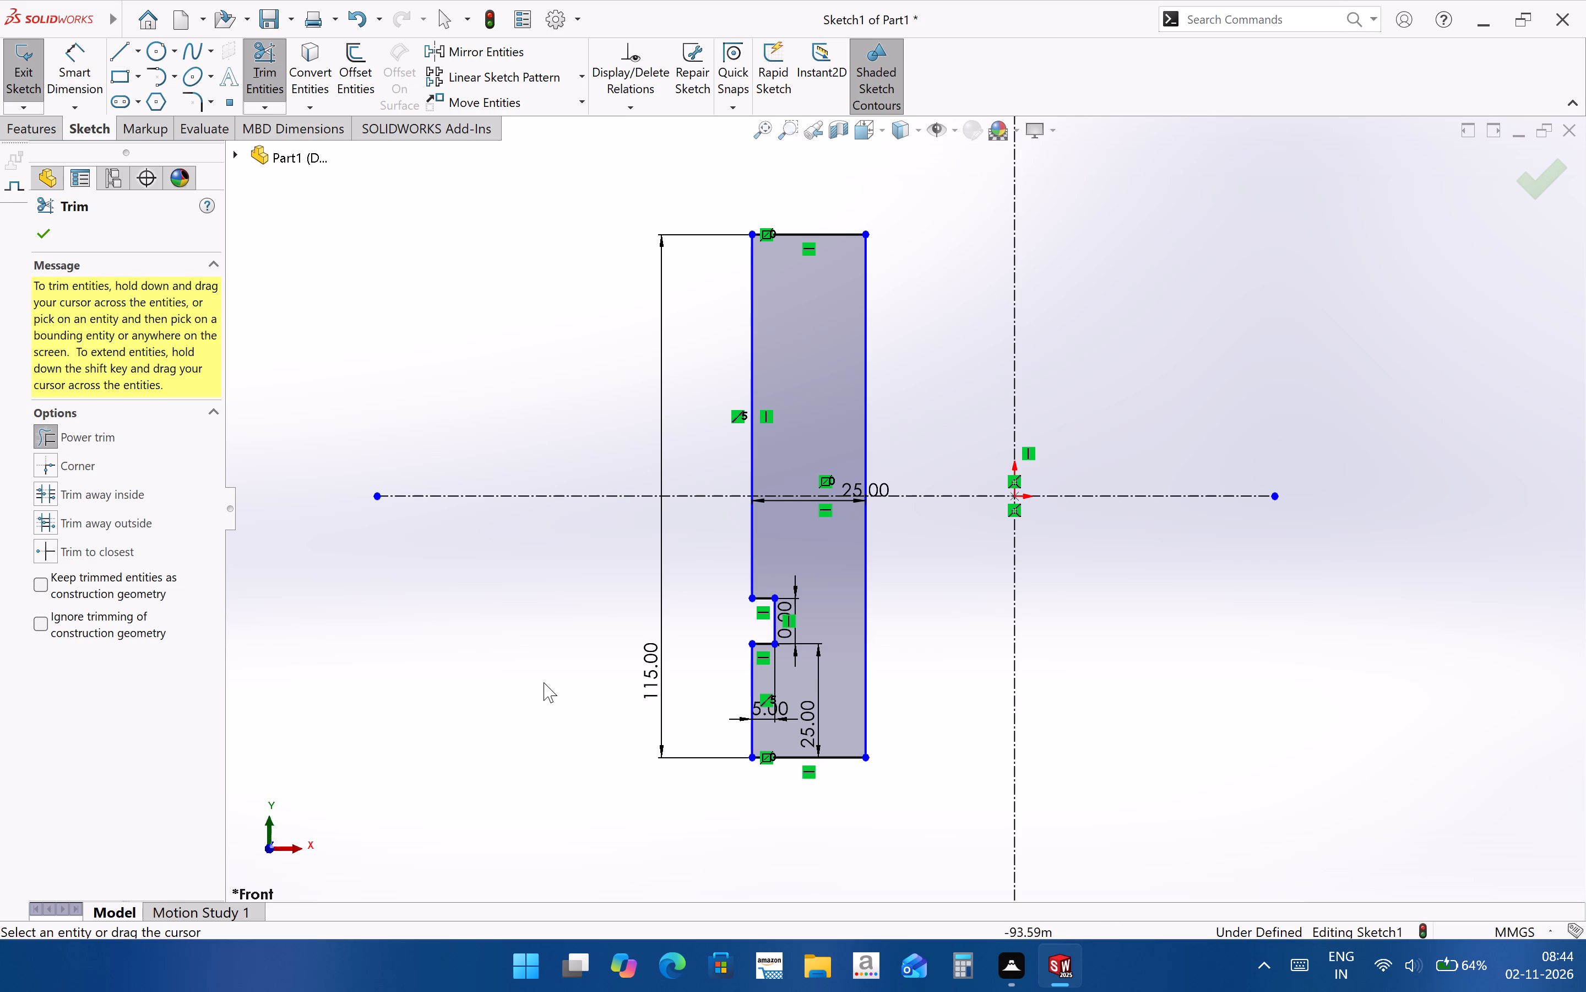
{"action": "scroll", "coordinate": [908, 587], "scroll_direction": "down", "scroll_amount": 3}
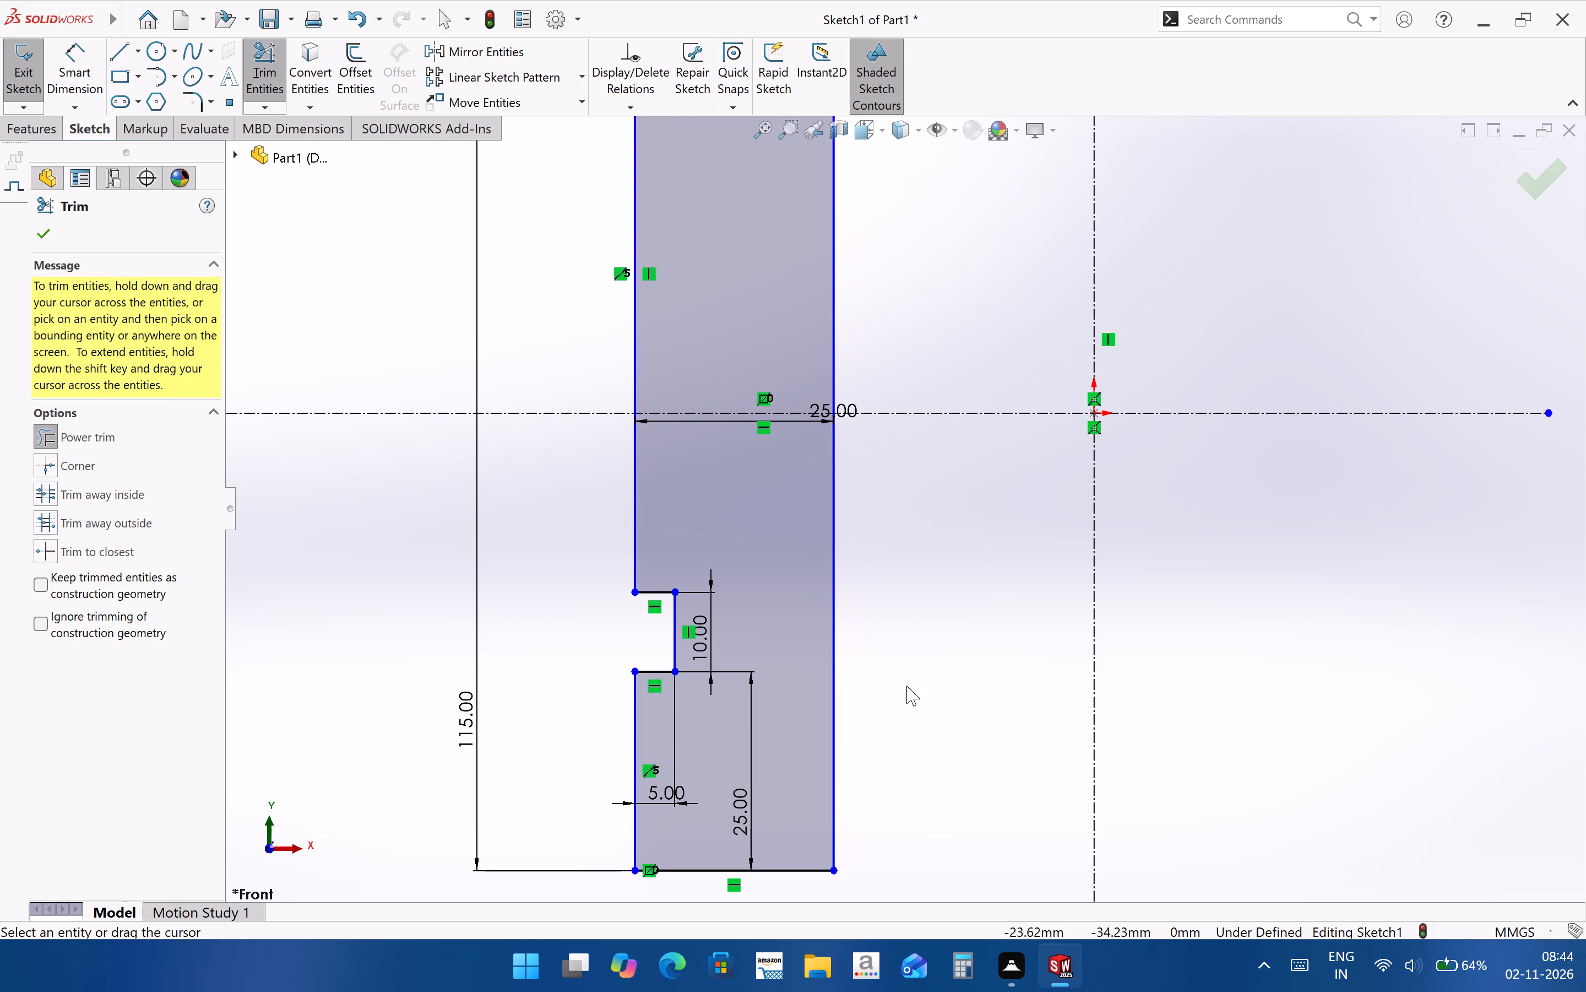
{"action": "scroll", "coordinate": [906, 686], "scroll_direction": "up", "scroll_amount": 3}
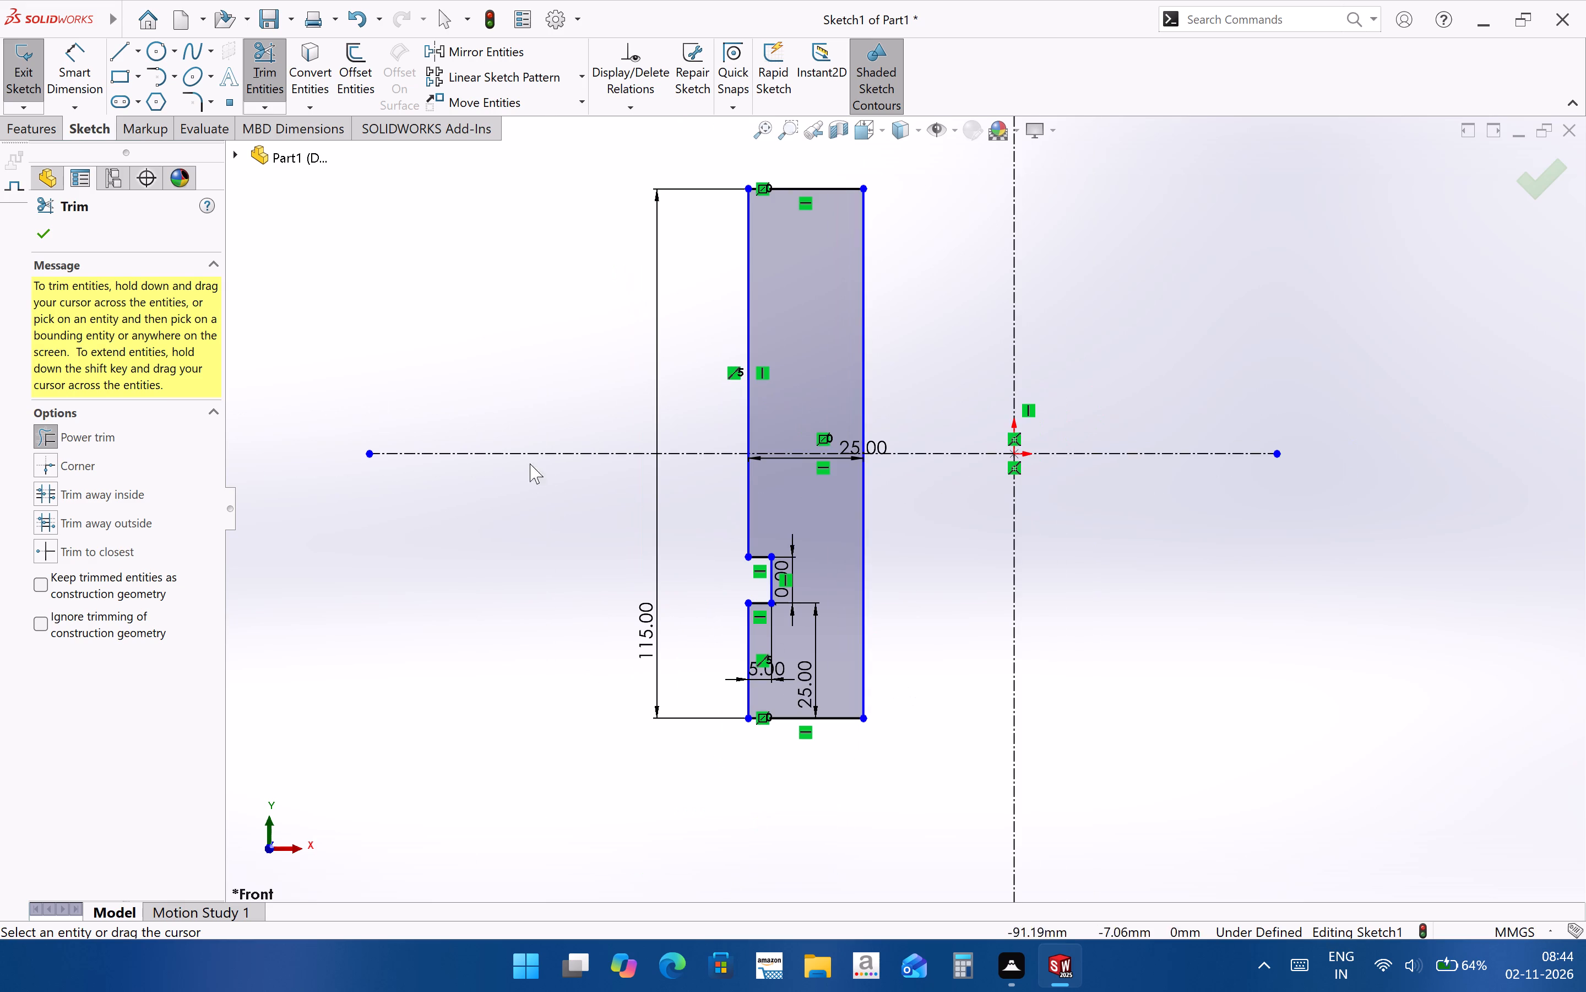
{"action": "left_click", "coordinate": [50, 229]}
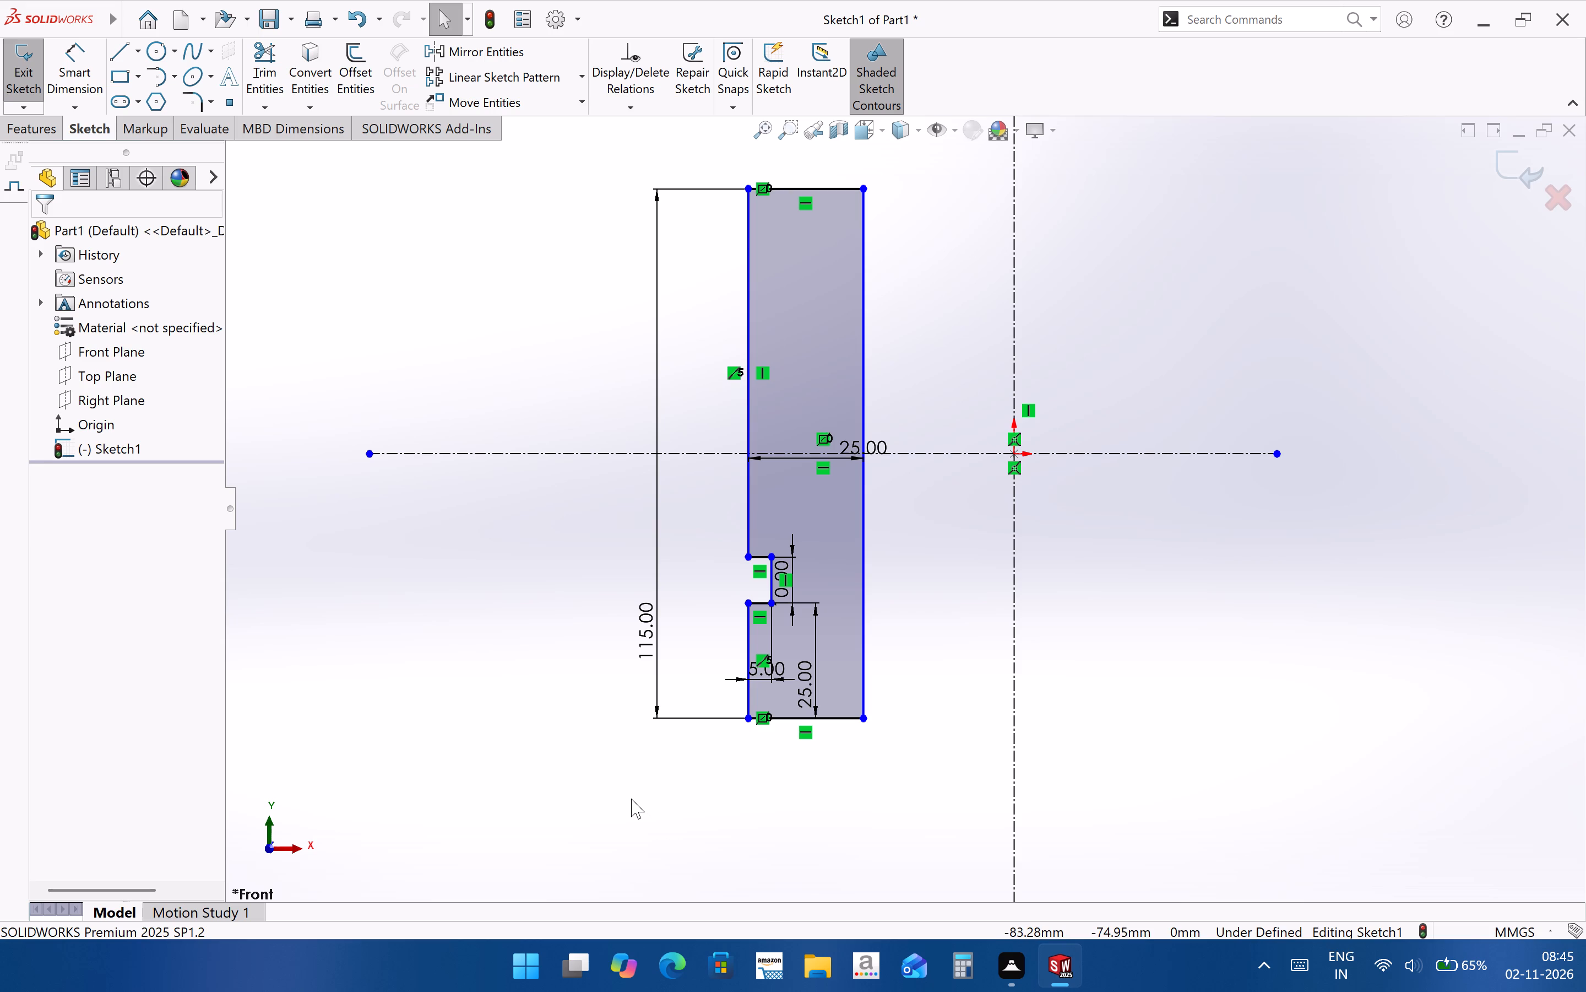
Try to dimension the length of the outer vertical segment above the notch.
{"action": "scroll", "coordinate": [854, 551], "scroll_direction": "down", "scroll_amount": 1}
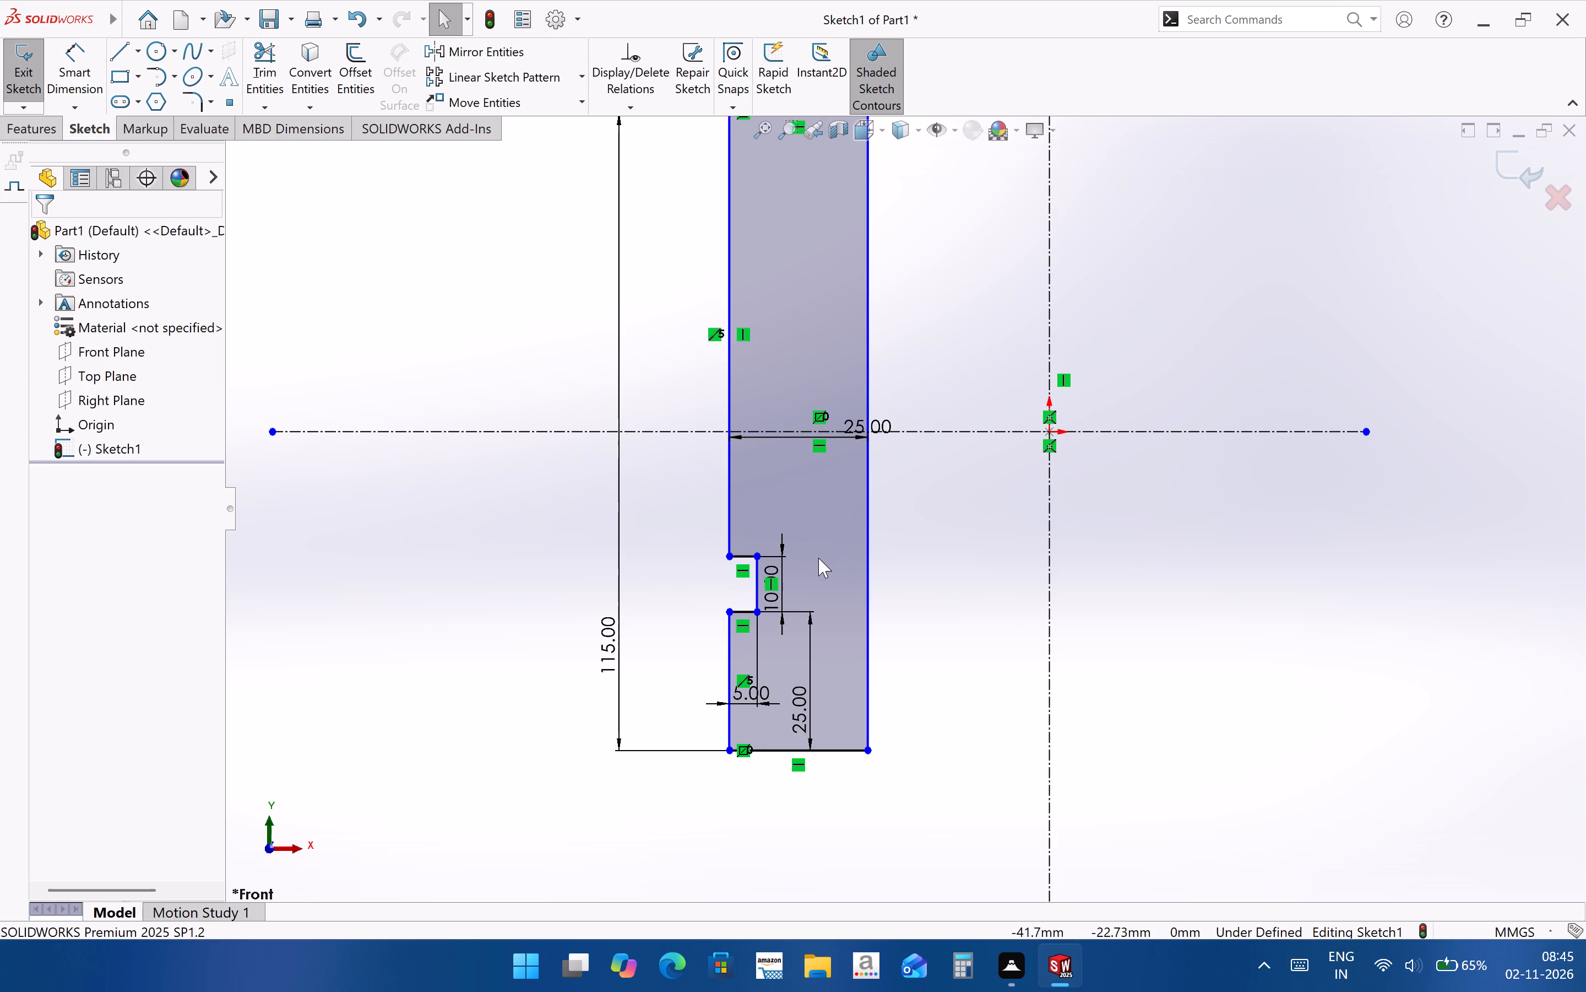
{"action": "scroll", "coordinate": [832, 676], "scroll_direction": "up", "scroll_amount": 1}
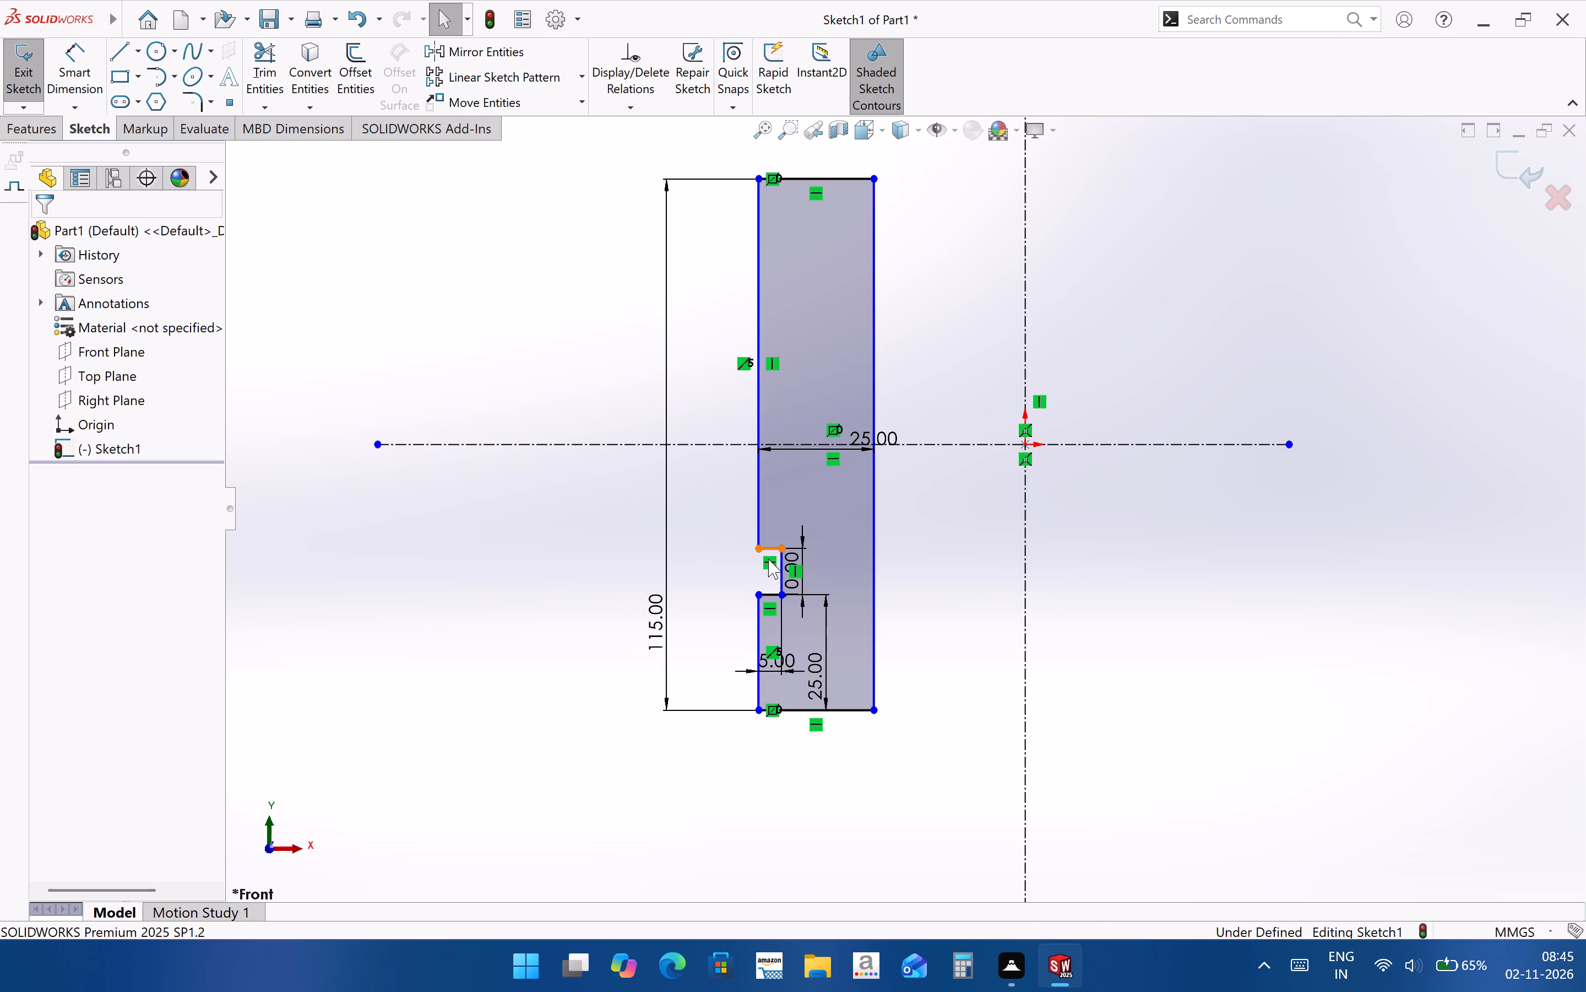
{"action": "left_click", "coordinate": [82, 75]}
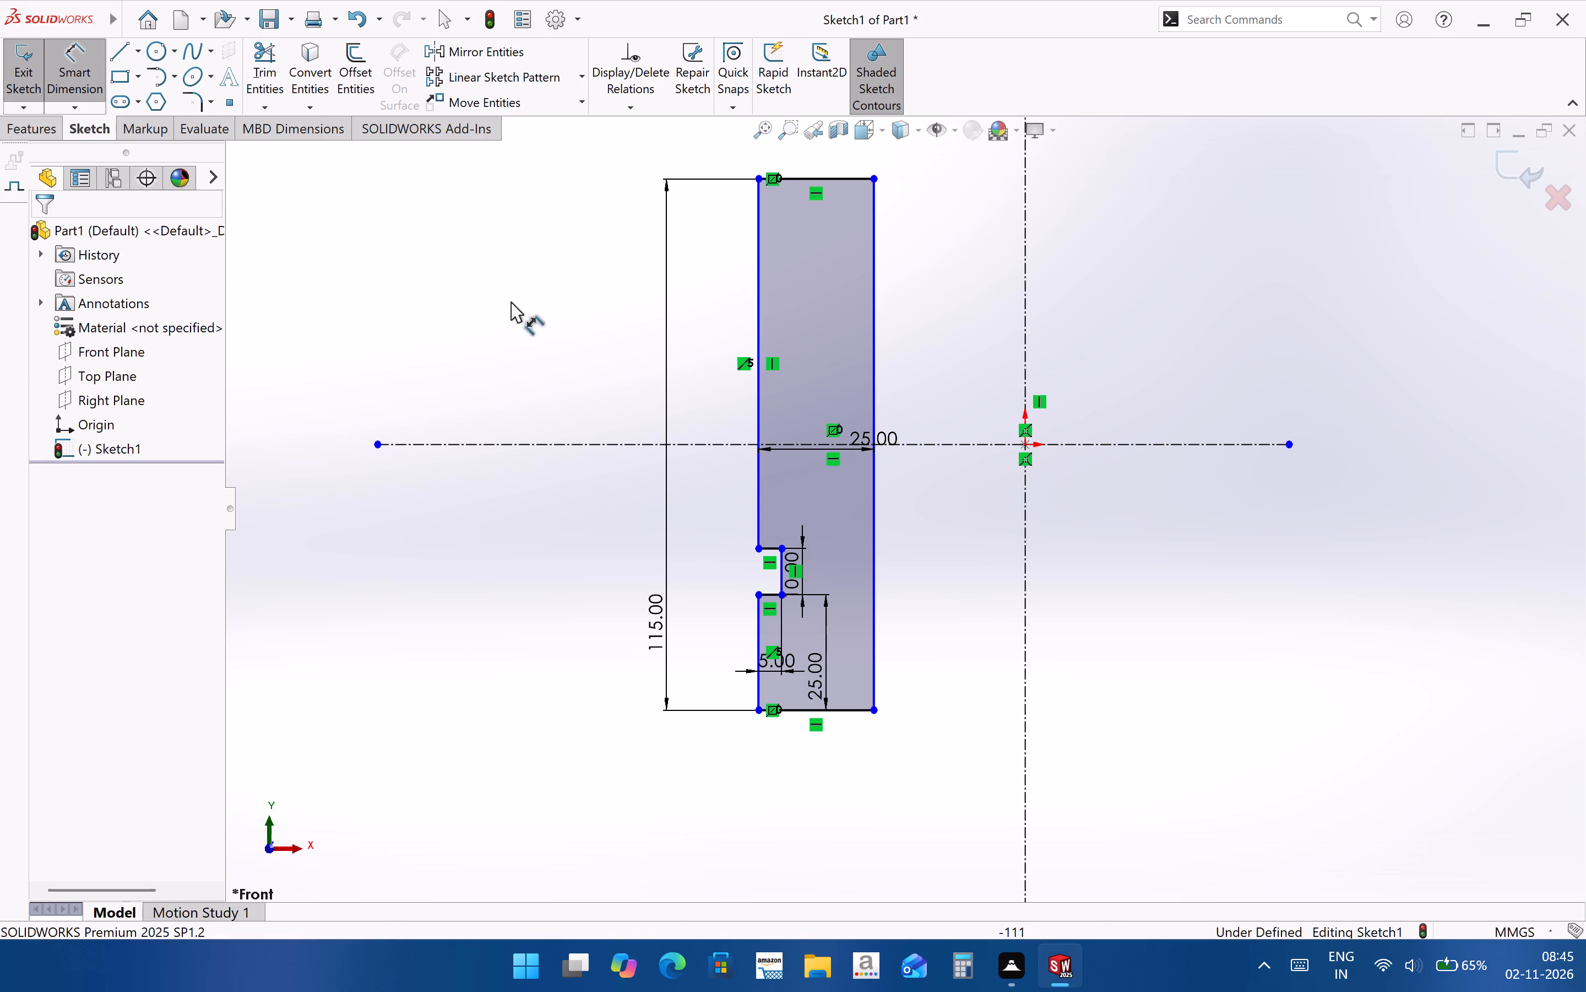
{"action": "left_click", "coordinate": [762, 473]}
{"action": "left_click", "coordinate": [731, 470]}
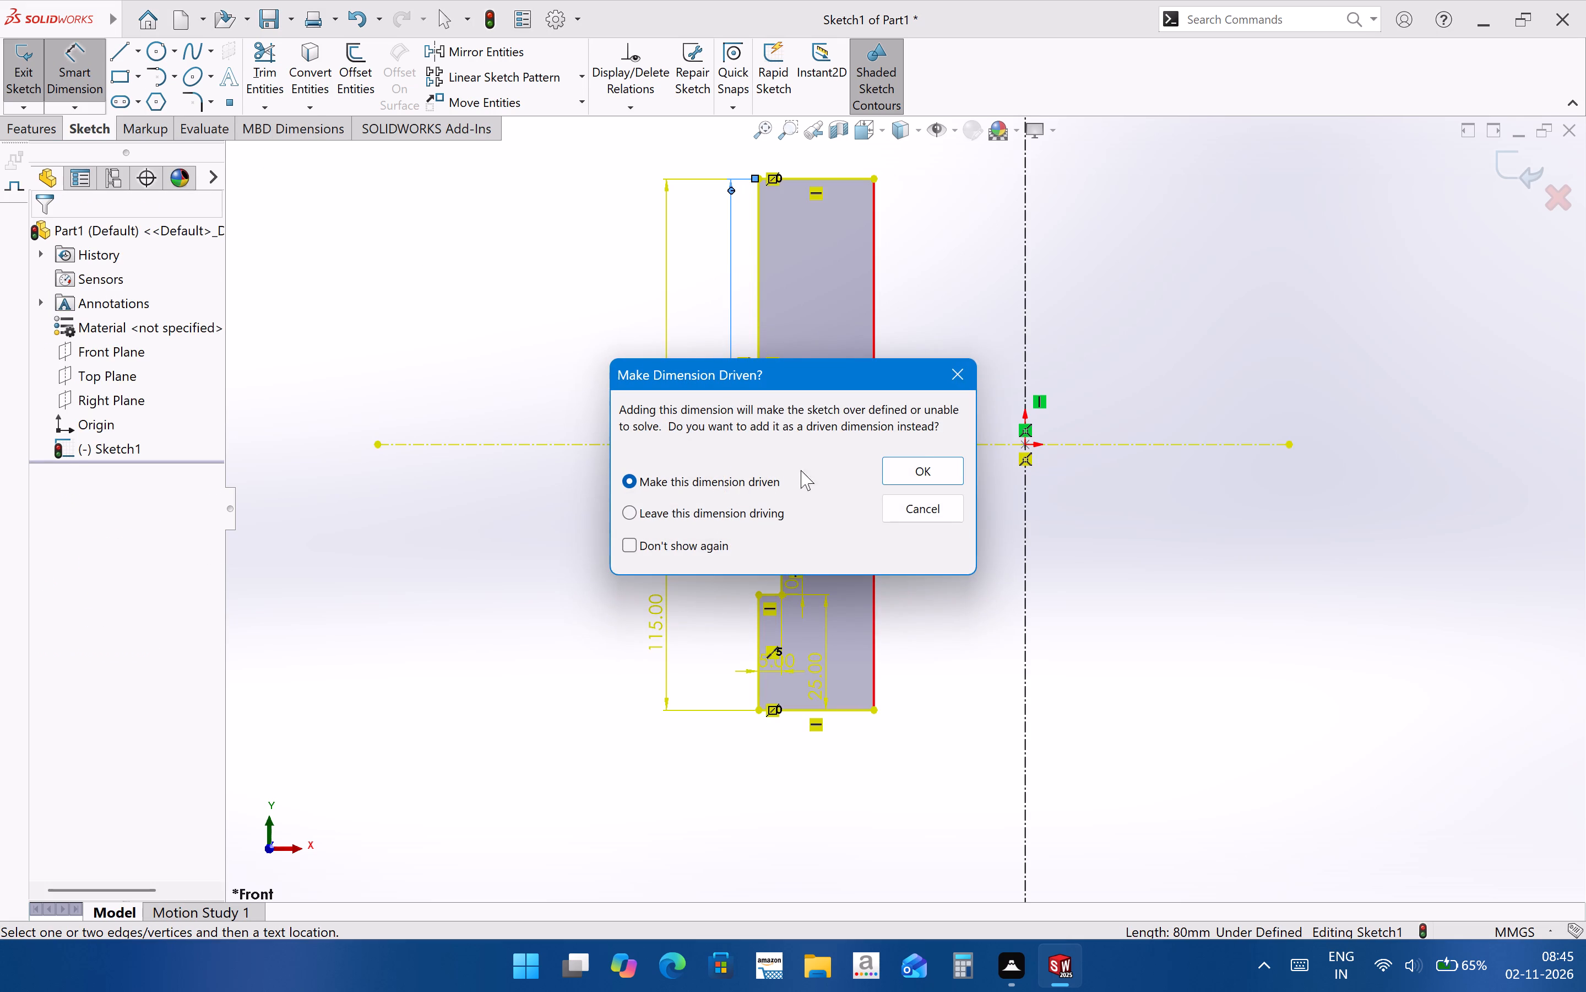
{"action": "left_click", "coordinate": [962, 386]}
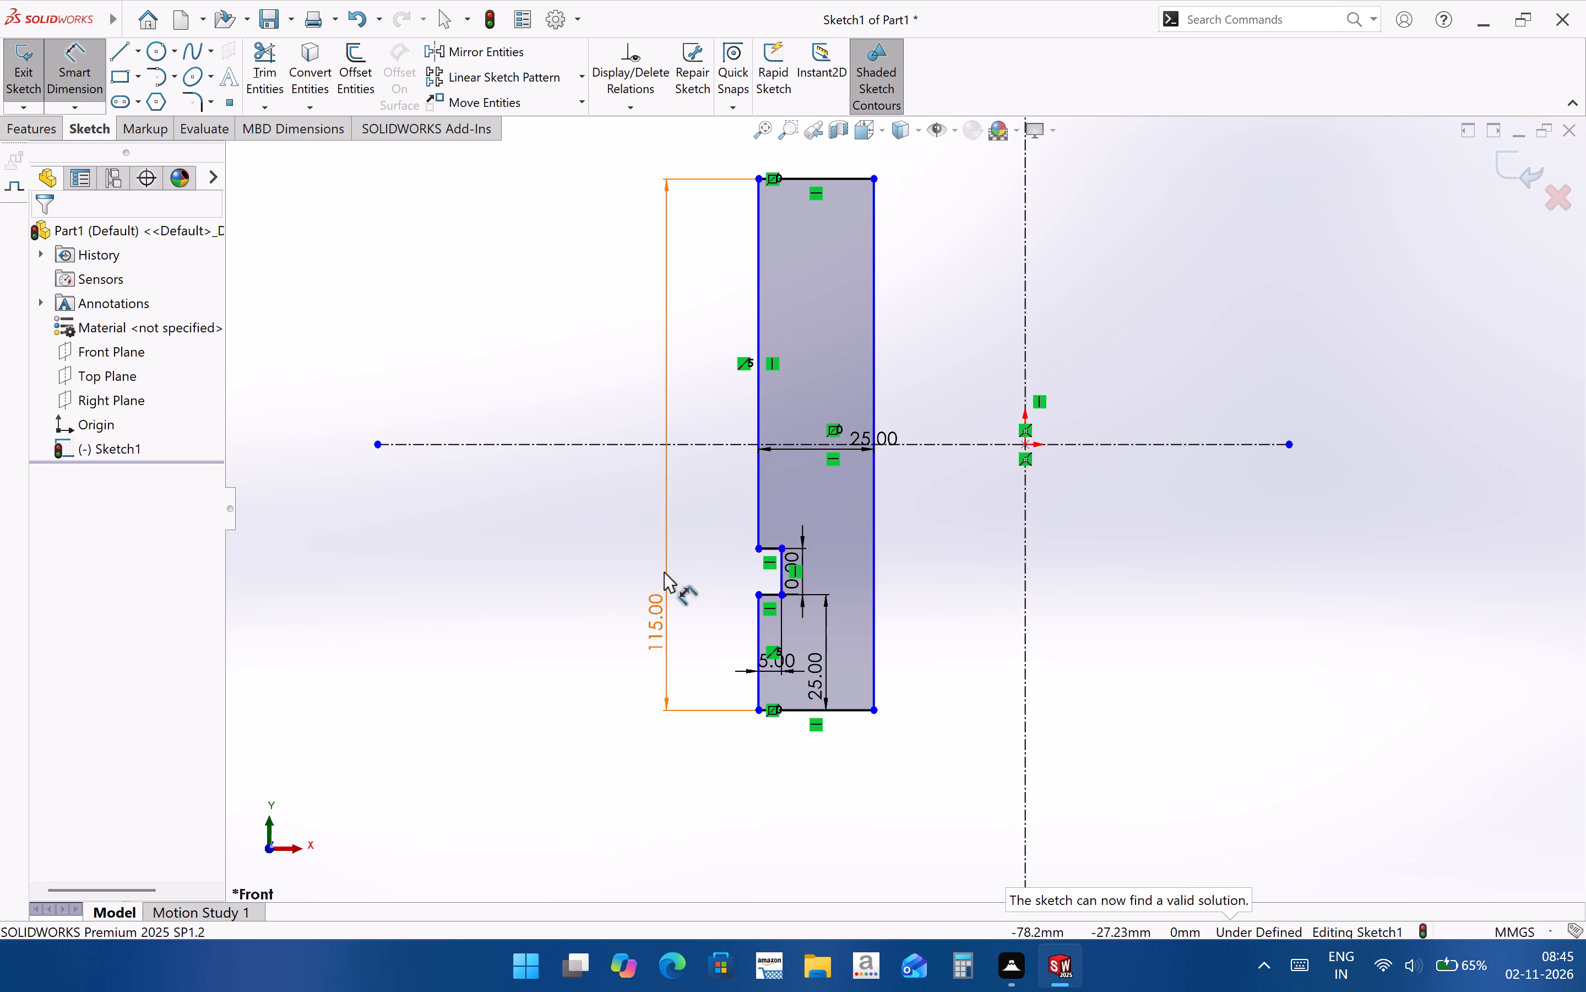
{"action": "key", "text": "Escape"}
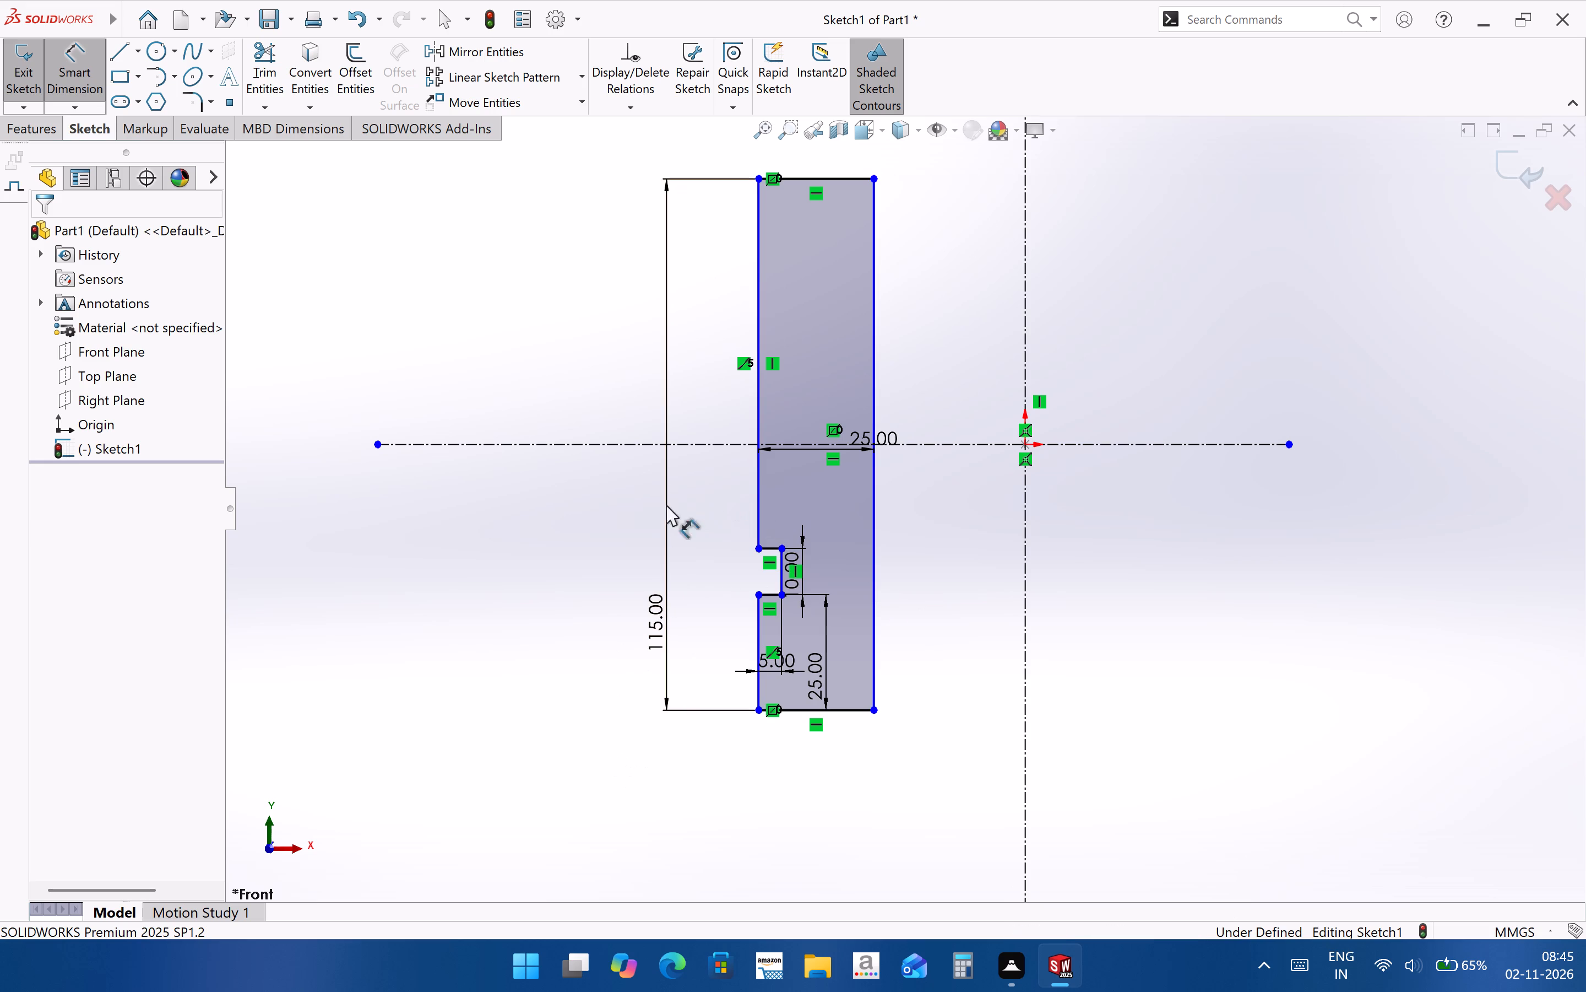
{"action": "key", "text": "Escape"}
Apply Fully Define Sketch to the selected wall profile lines, with relations and dimensions enabled.
{"action": "scroll", "coordinate": [664, 587], "scroll_direction": "up", "scroll_amount": 3}
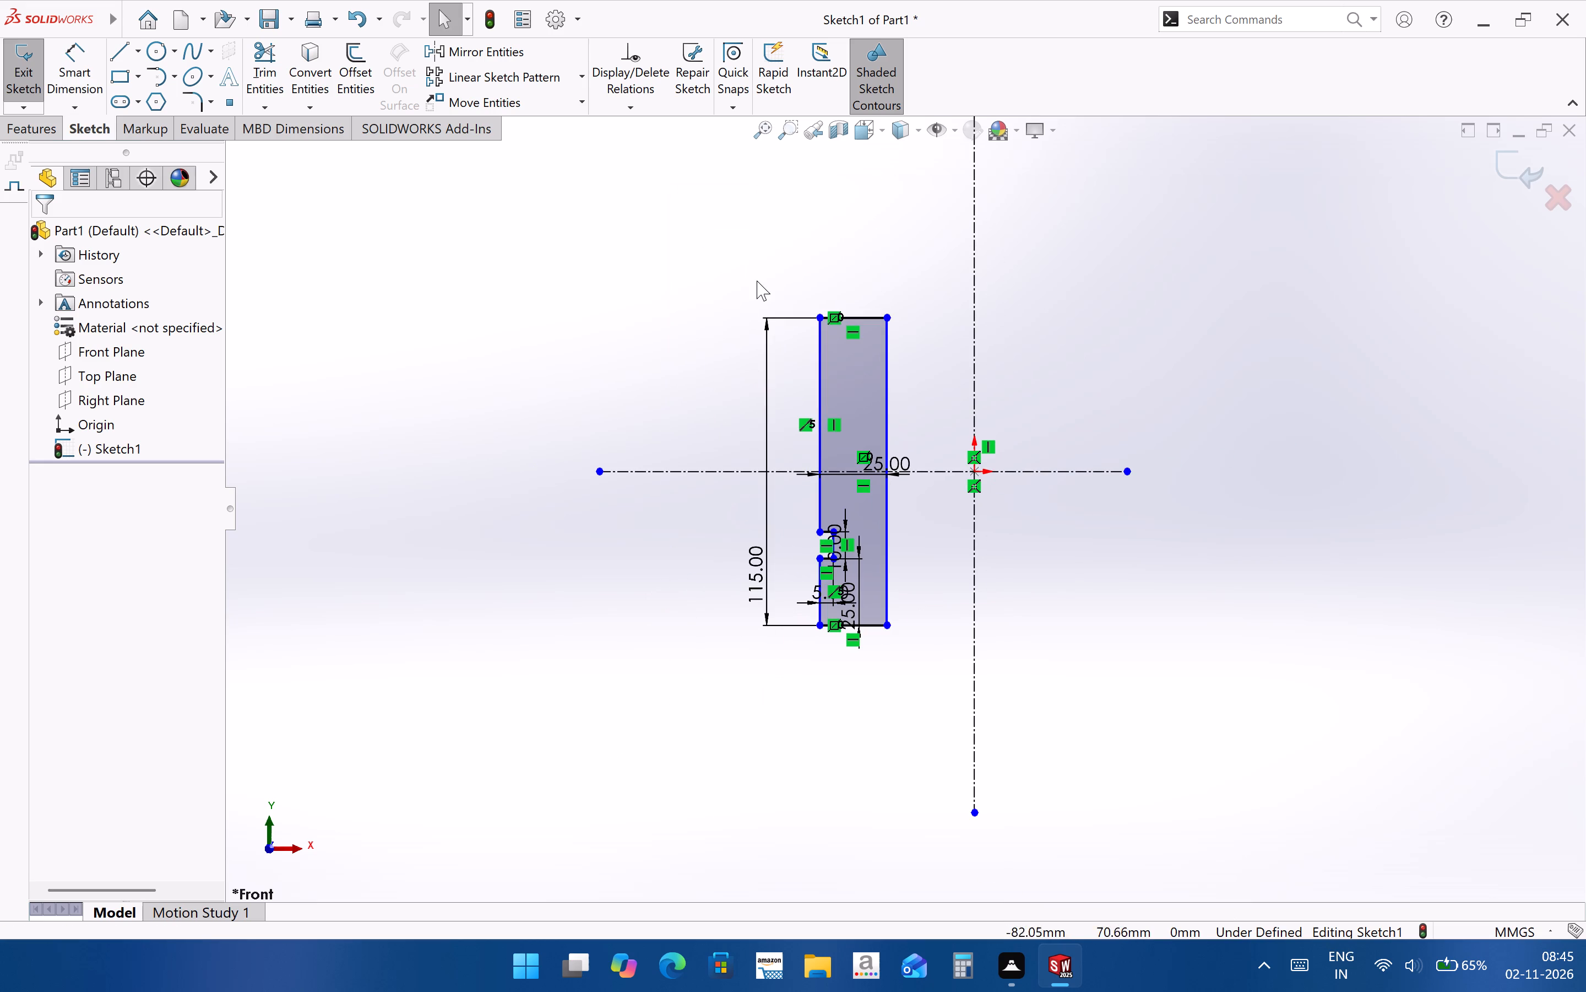
{"action": "left_click_drag", "start_coordinate": [757, 281], "coordinate": [911, 682]}
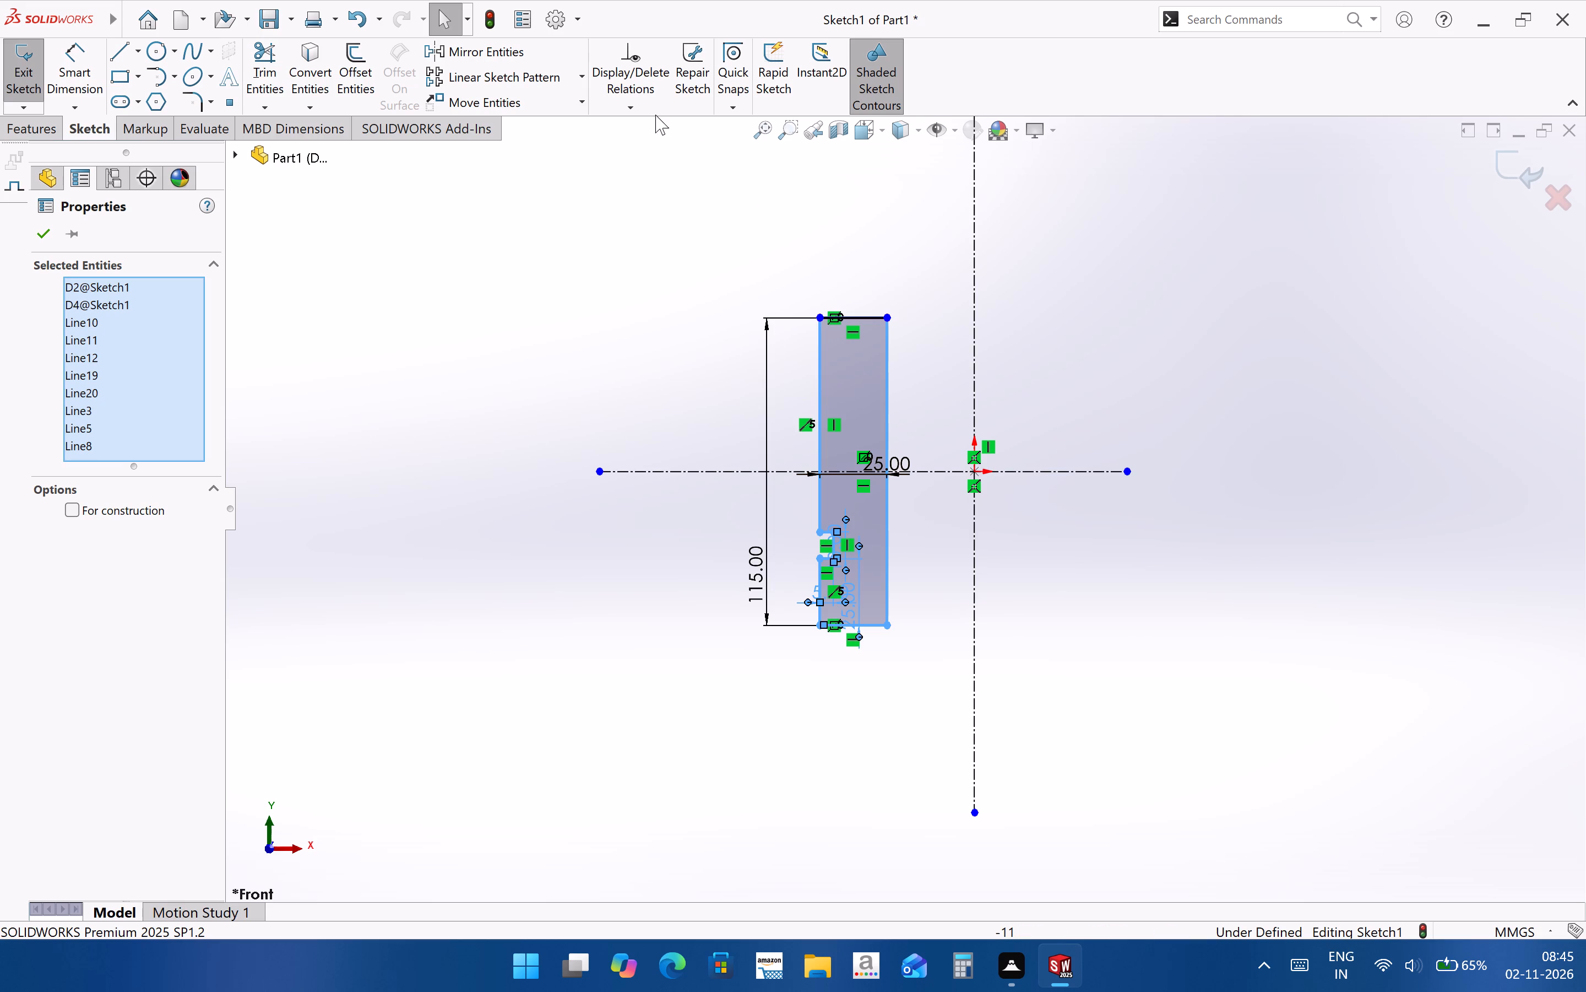
{"action": "left_click", "coordinate": [639, 113]}
{"action": "left_click", "coordinate": [662, 175]}
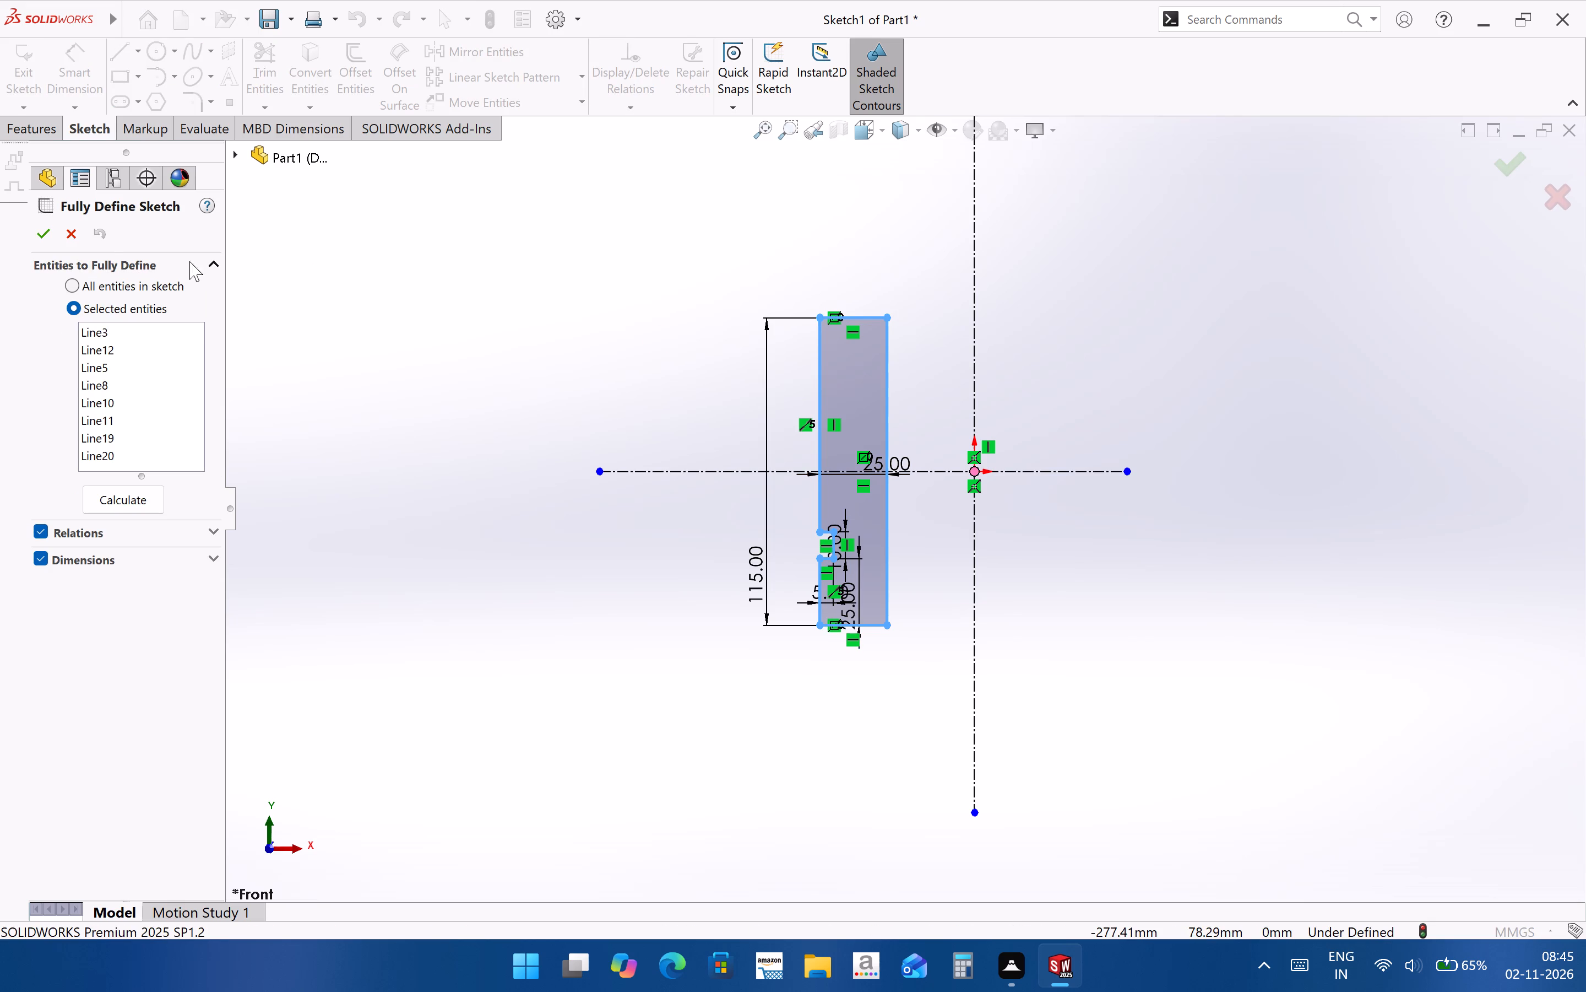
{"action": "left_click", "coordinate": [46, 229]}
{"action": "left_click", "coordinate": [726, 666]}
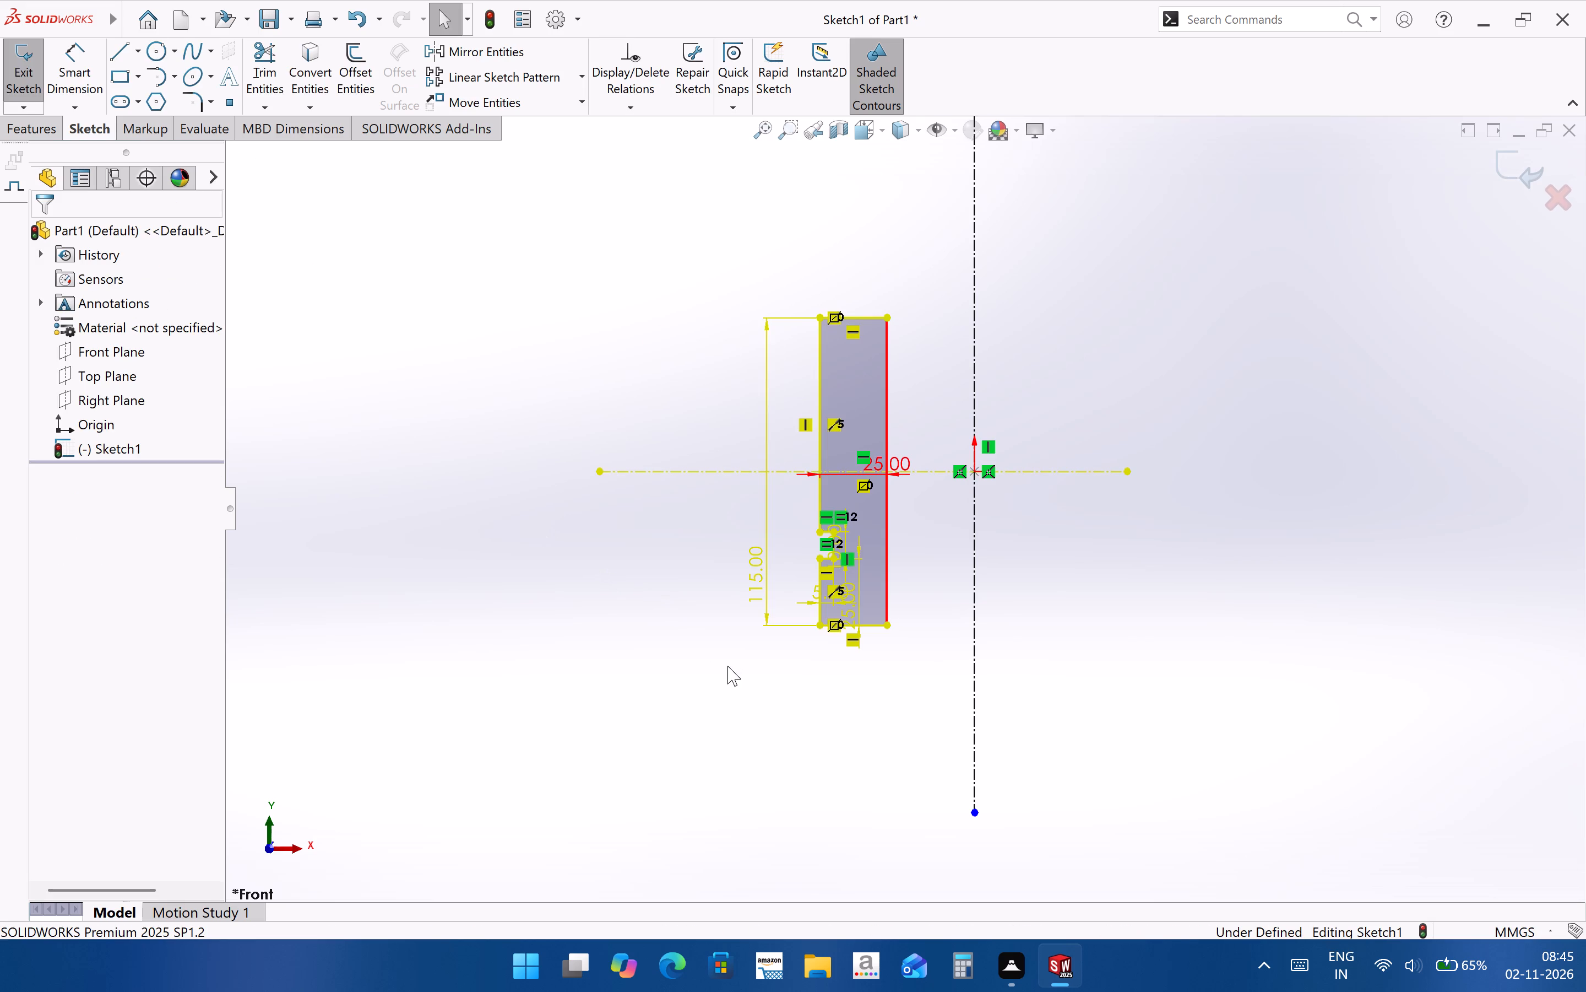
Delete the collinear relation between the outer vertical wall segments above and below the notch.
{"action": "scroll", "coordinate": [1026, 546], "scroll_direction": "down", "scroll_amount": 2}
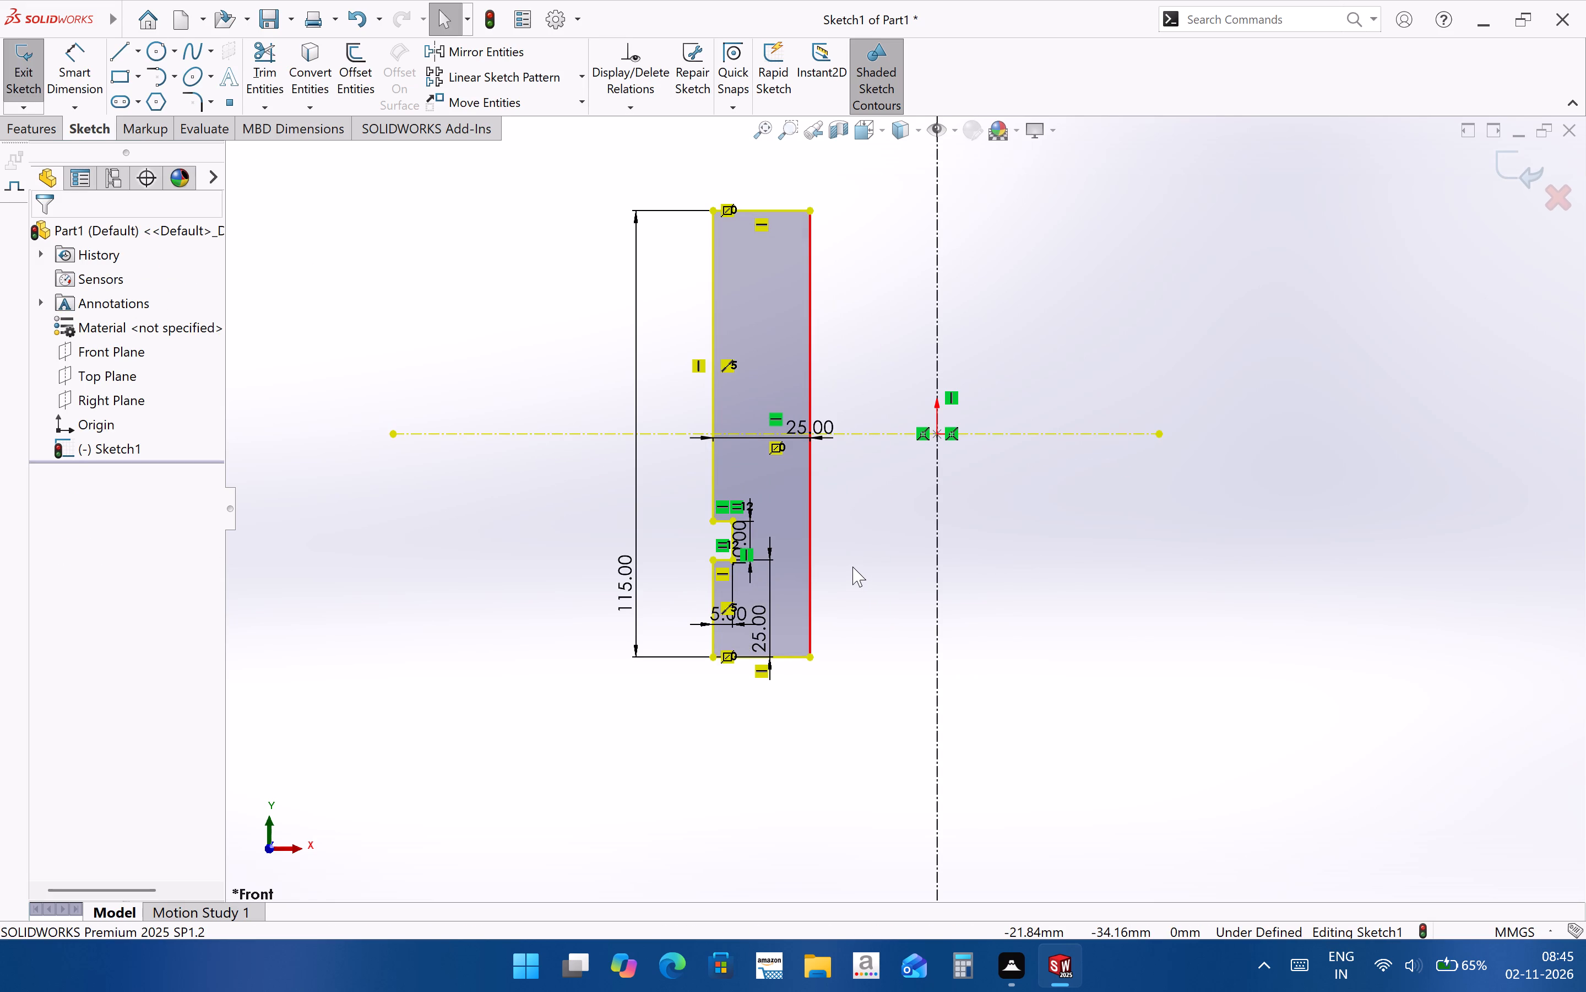
{"action": "scroll", "coordinate": [732, 334], "scroll_direction": "down", "scroll_amount": 2}
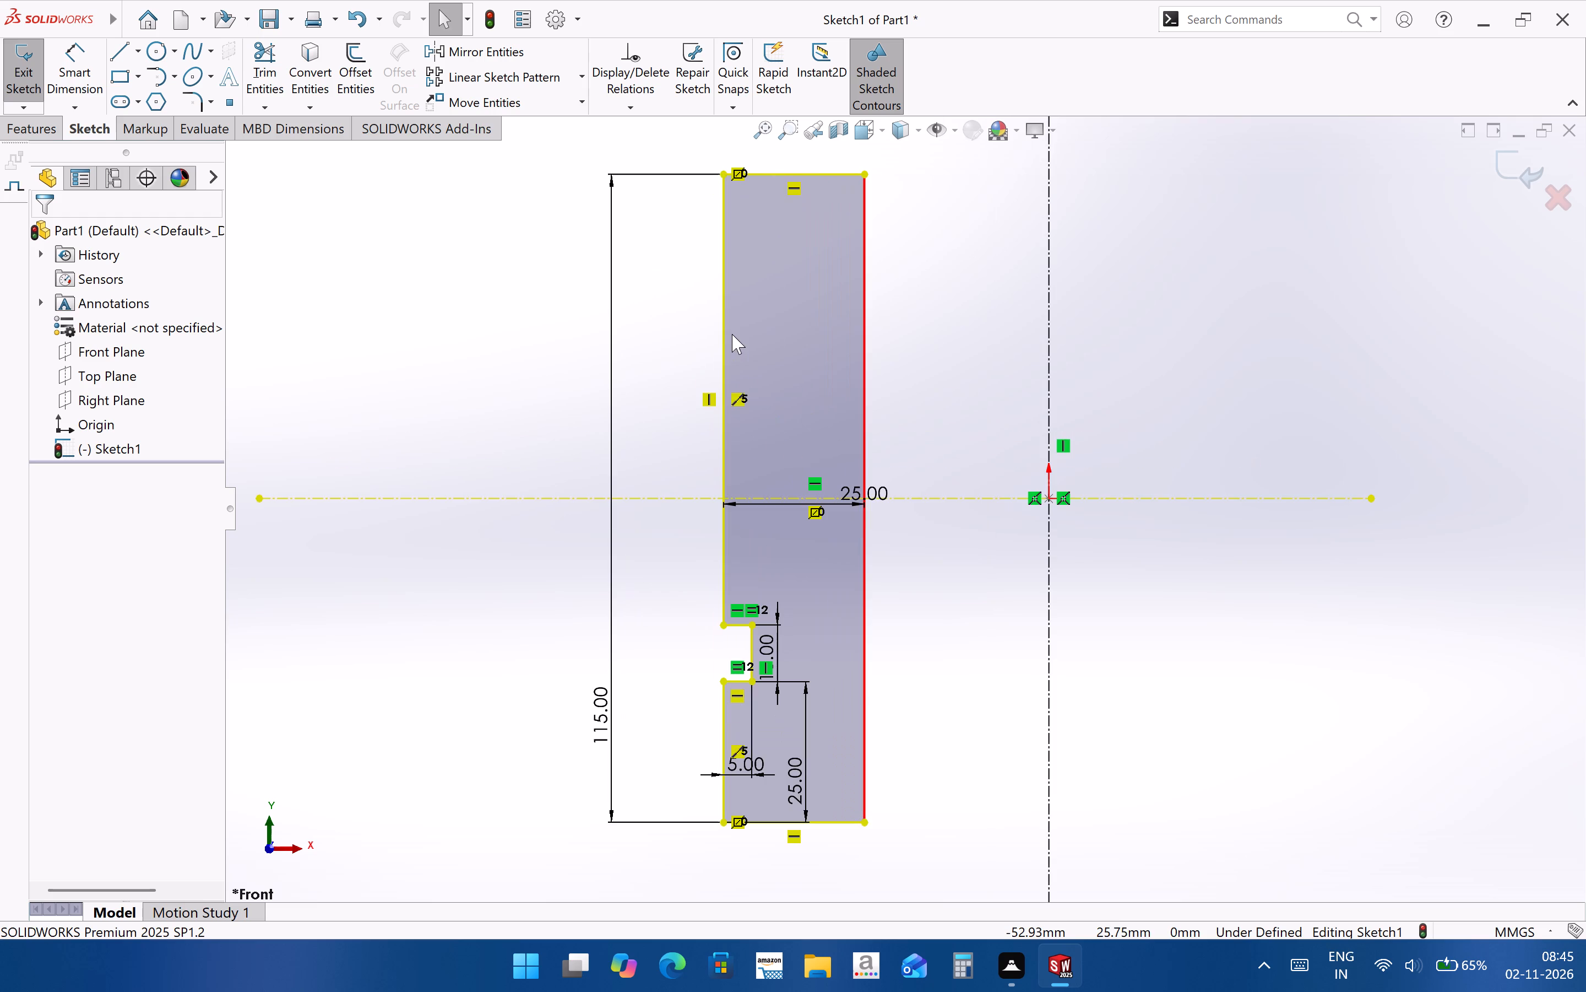
{"action": "left_click", "coordinate": [737, 403]}
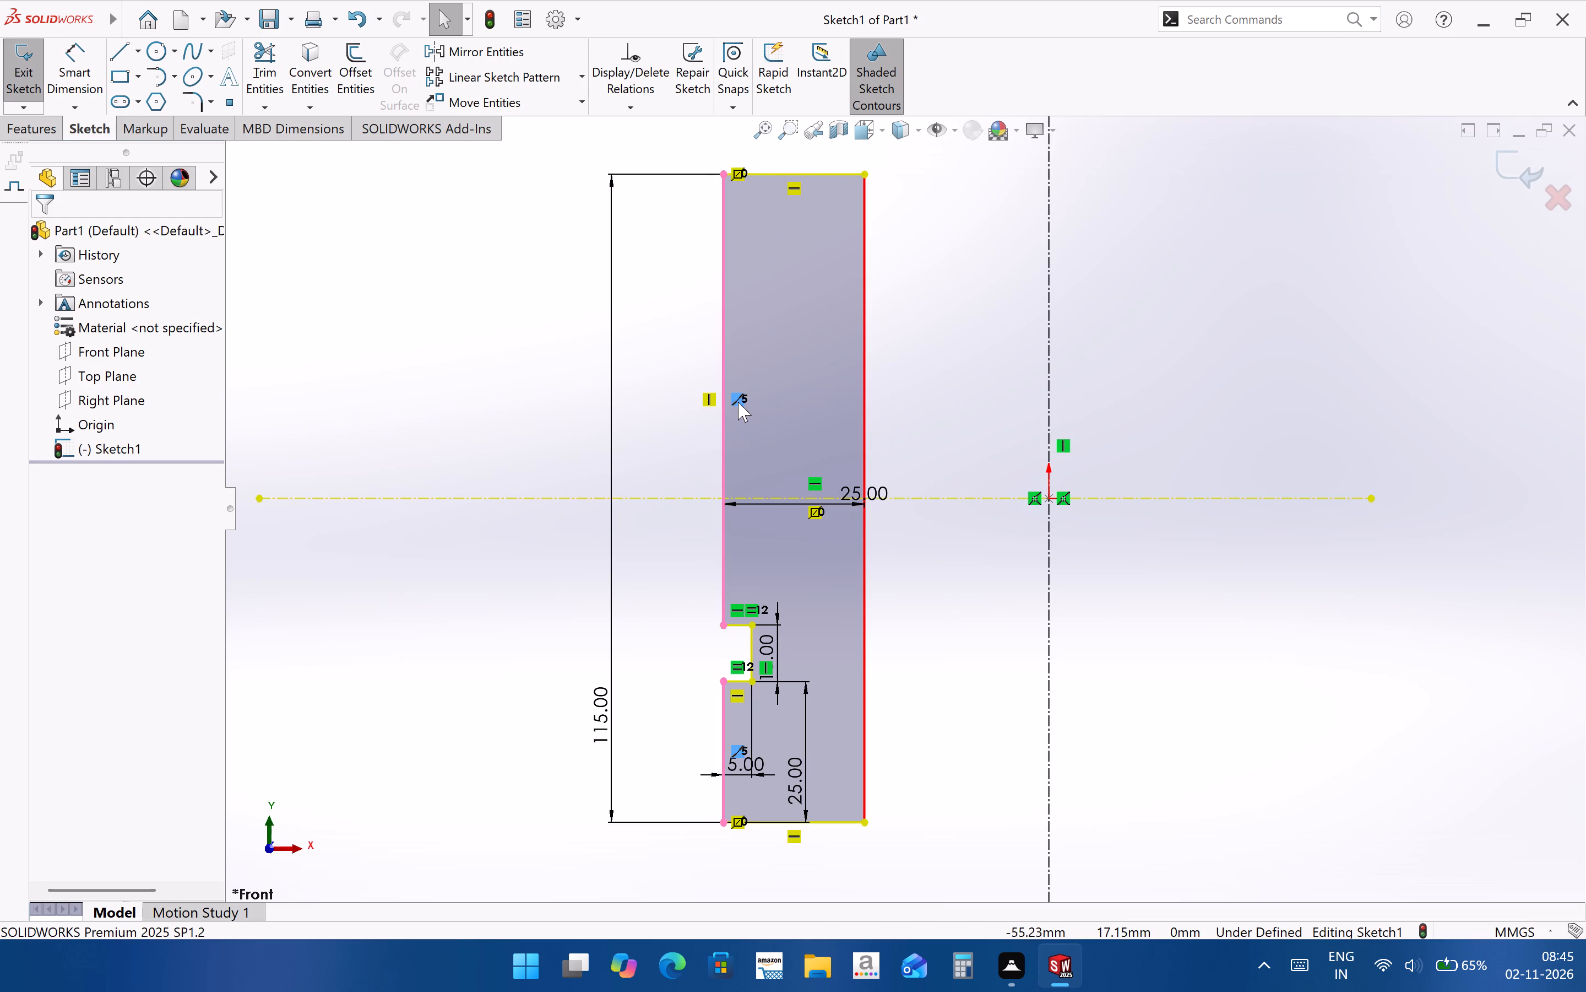
{"action": "key", "text": "Delete"}
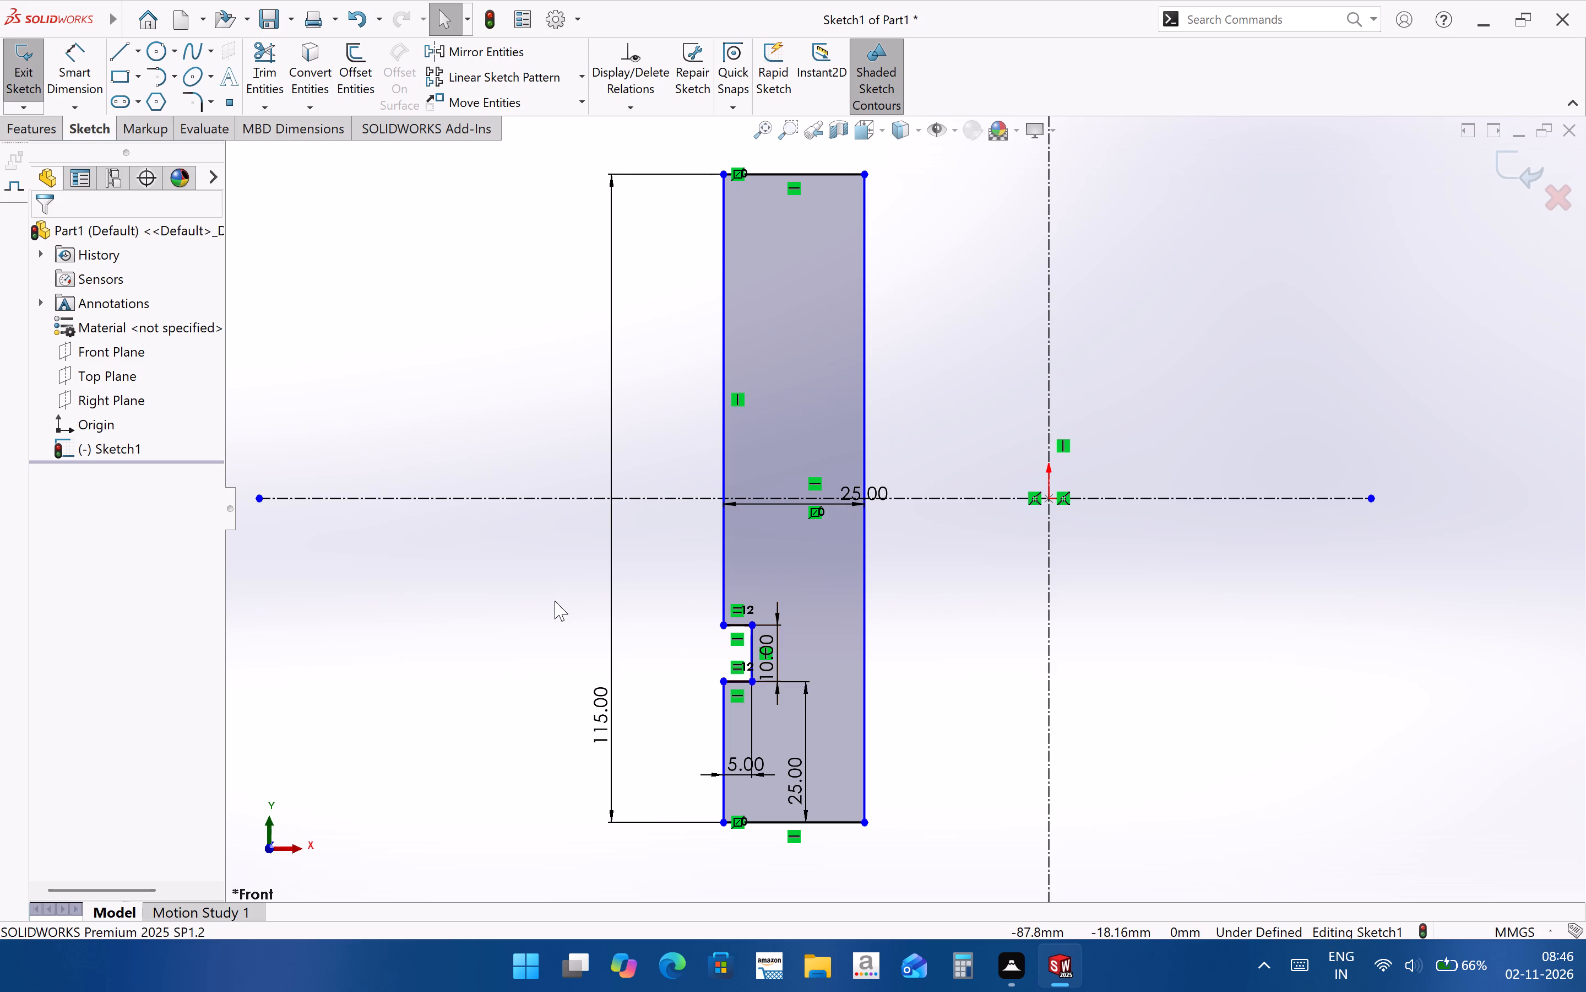
Dimension the distance from the wall's inner vertical edge to the vertical centerline as 40 mm.
{"action": "scroll", "coordinate": [555, 601], "scroll_direction": "up", "scroll_amount": 1}
{"action": "left_click", "coordinate": [86, 89]}
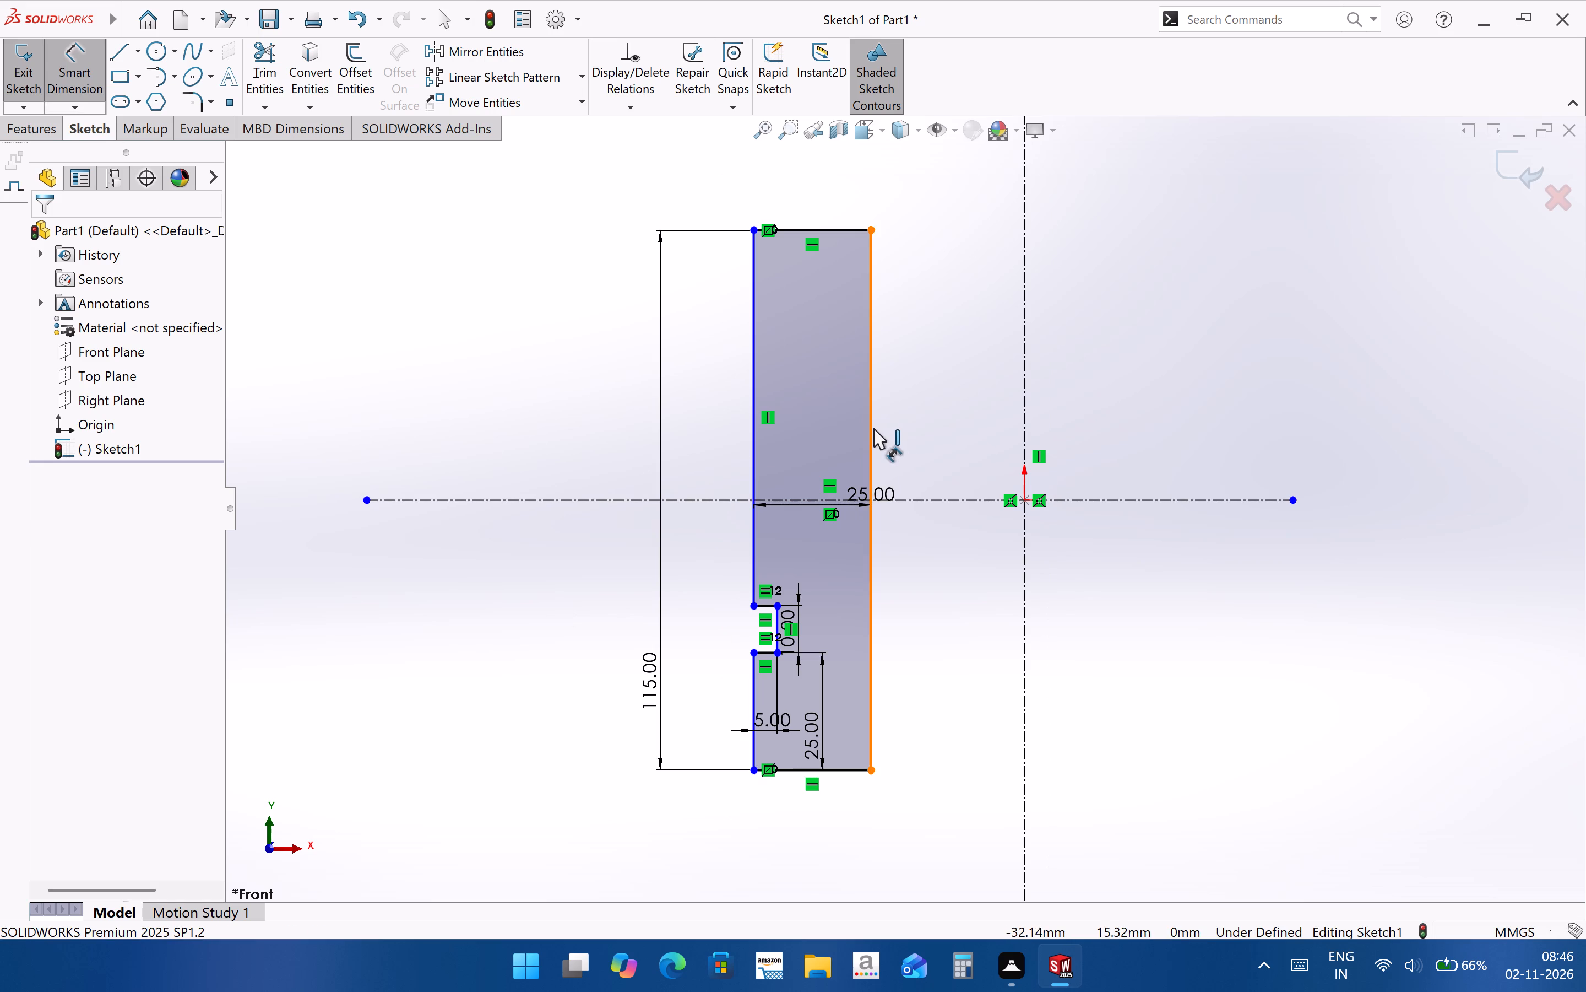
{"action": "left_click", "coordinate": [871, 391]}
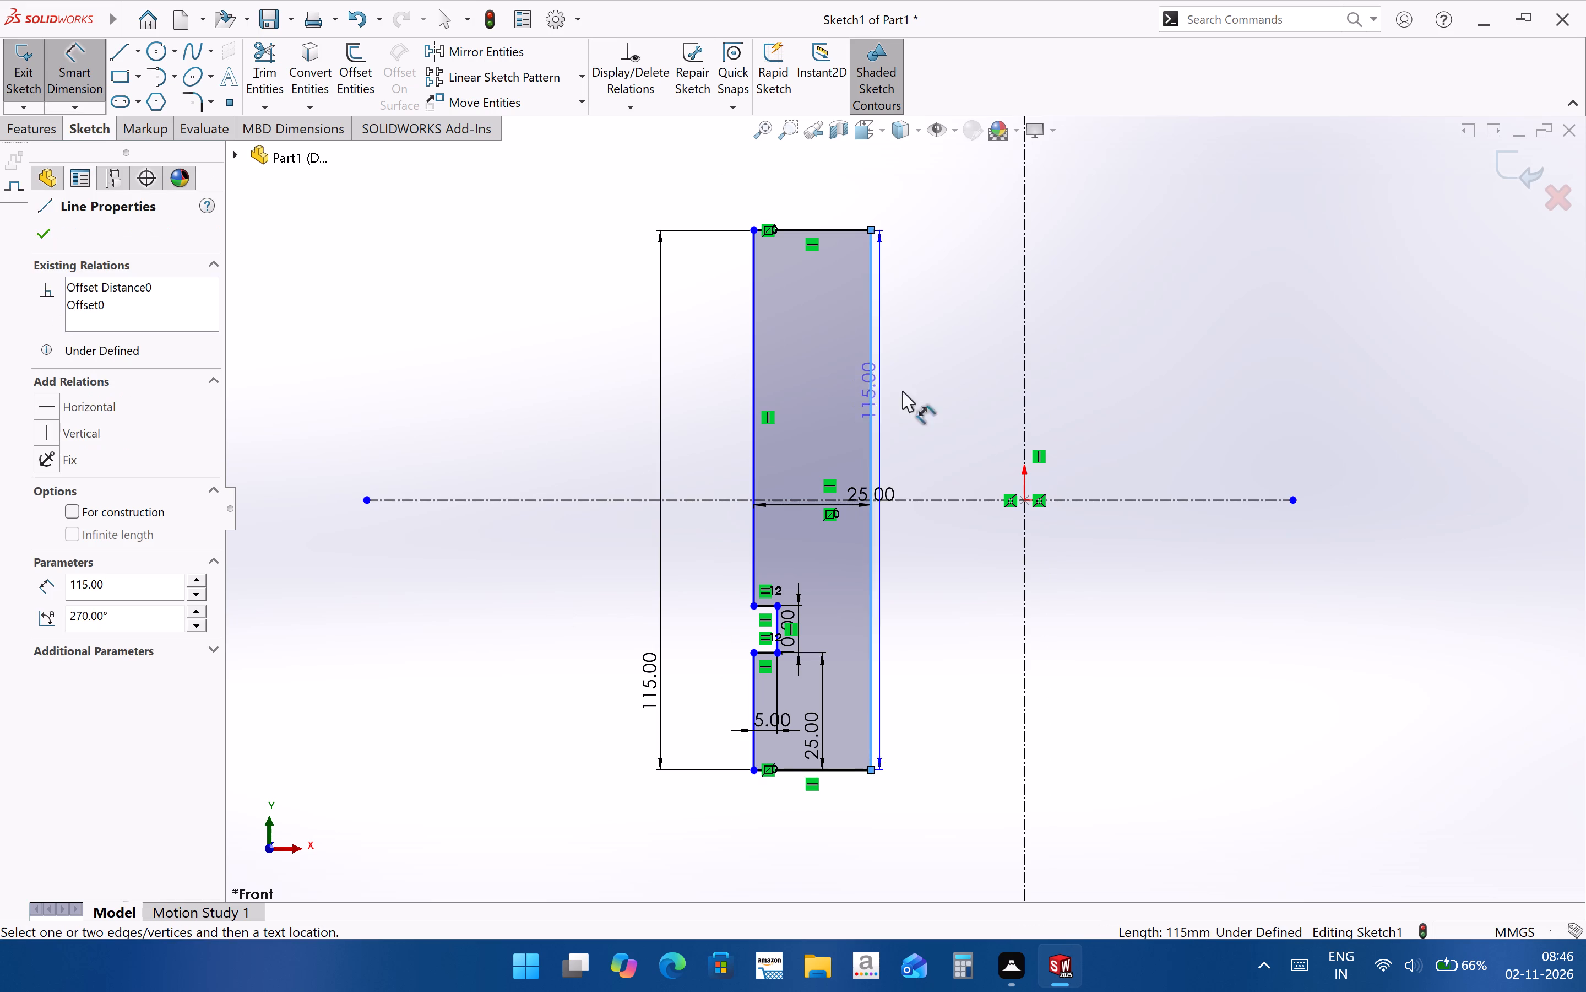
{"action": "left_click", "coordinate": [1023, 388]}
{"action": "left_click", "coordinate": [979, 384]}
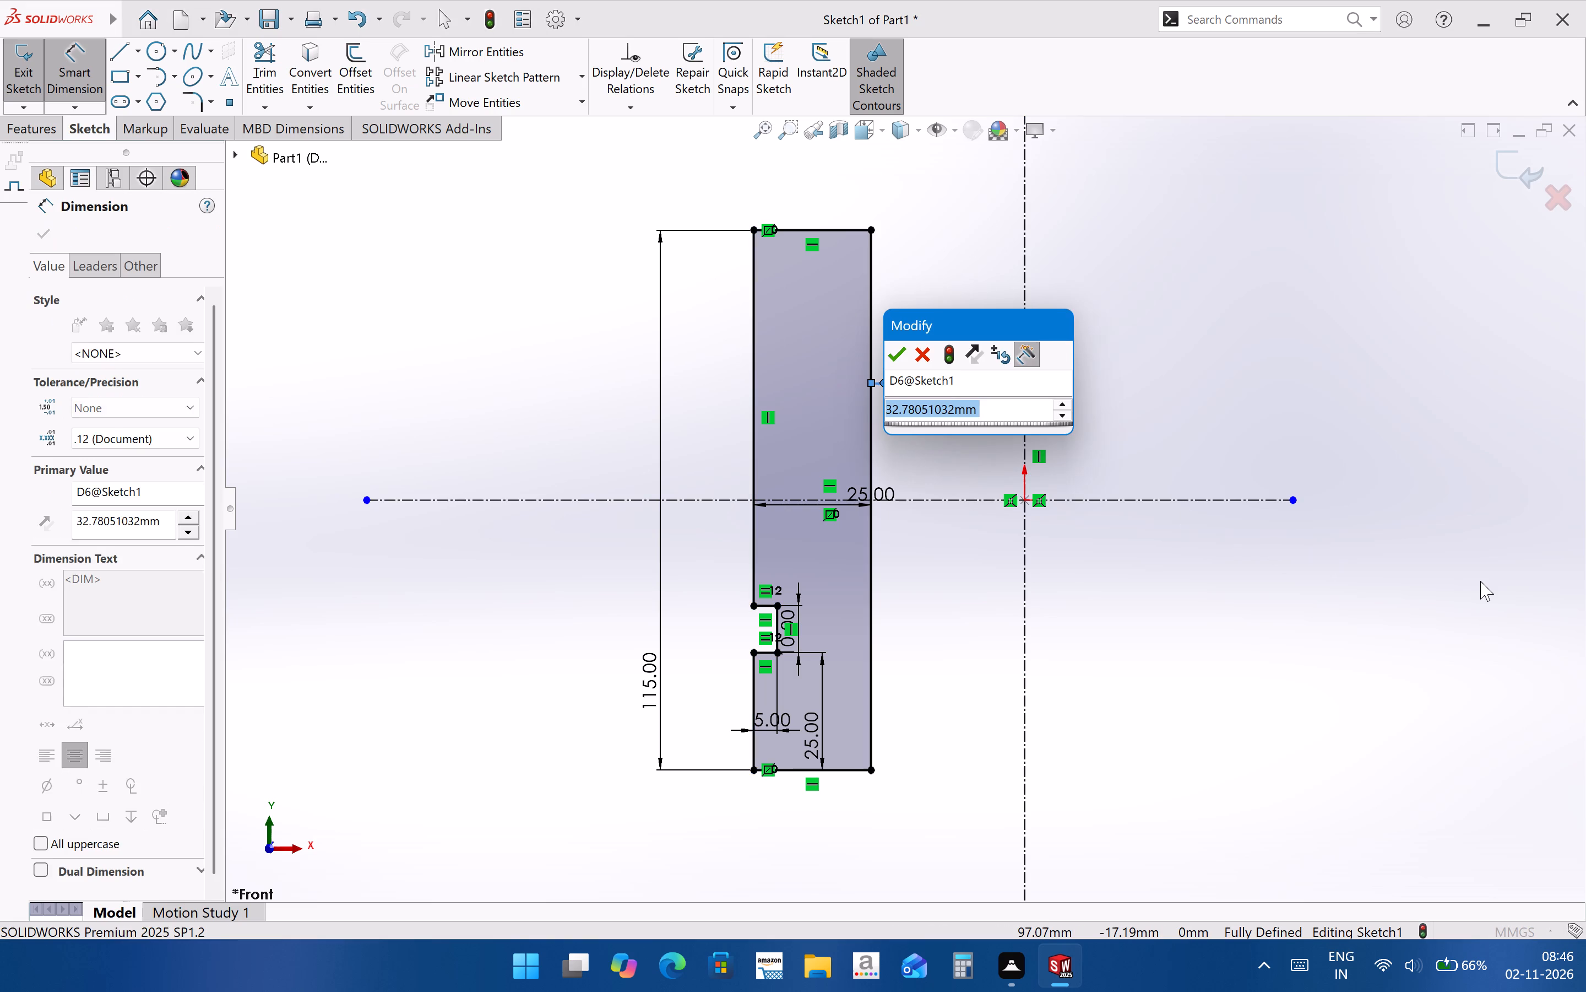
{"action": "type", "text": "40"}
{"action": "key", "text": "Return"}
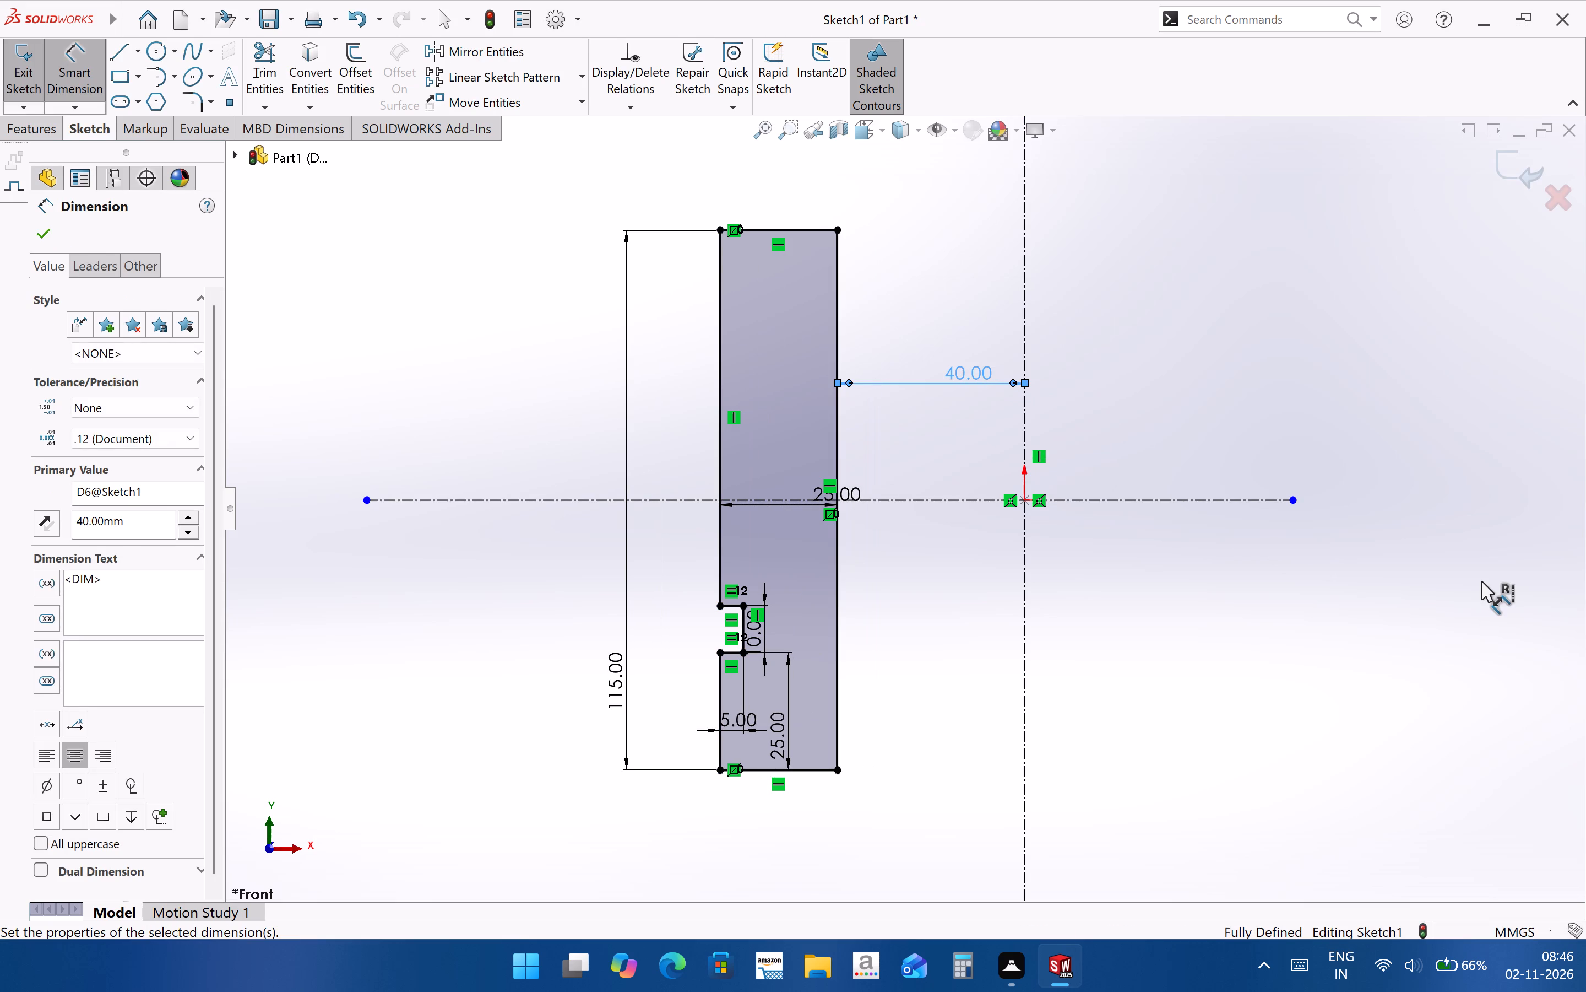
{"action": "left_click", "coordinate": [1411, 721]}
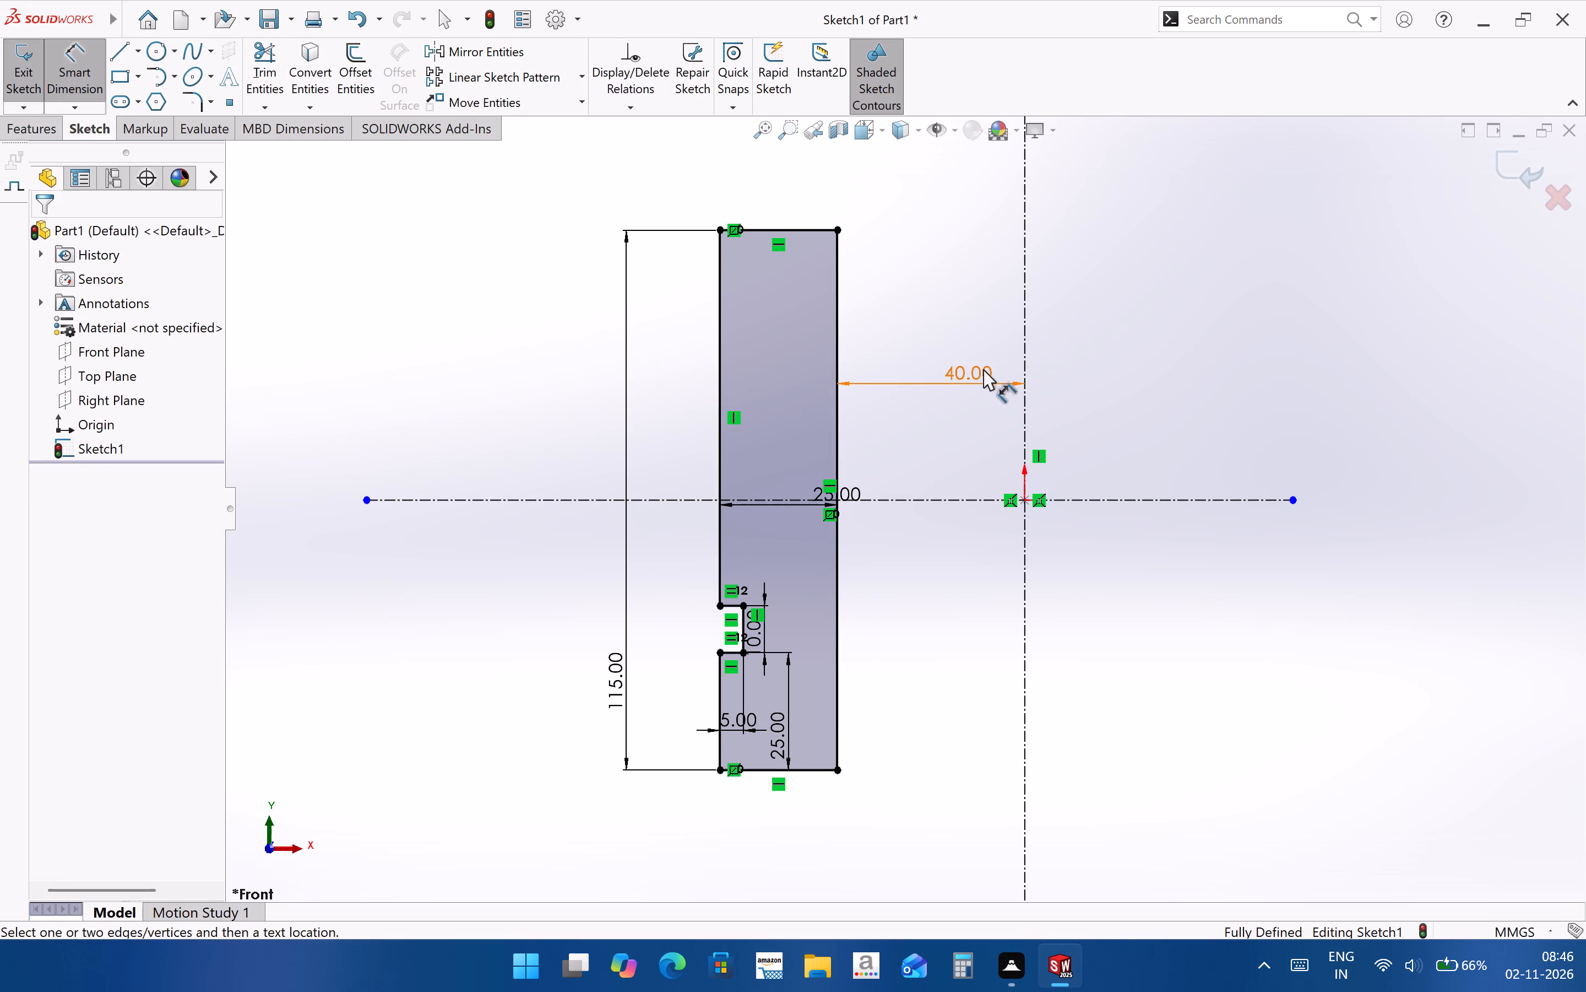
Set the distance between the wall's inner edge and the vertical centerline to 20 mm.
{"action": "double_click", "coordinate": [982, 367]}
{"action": "type", "text": "20"}
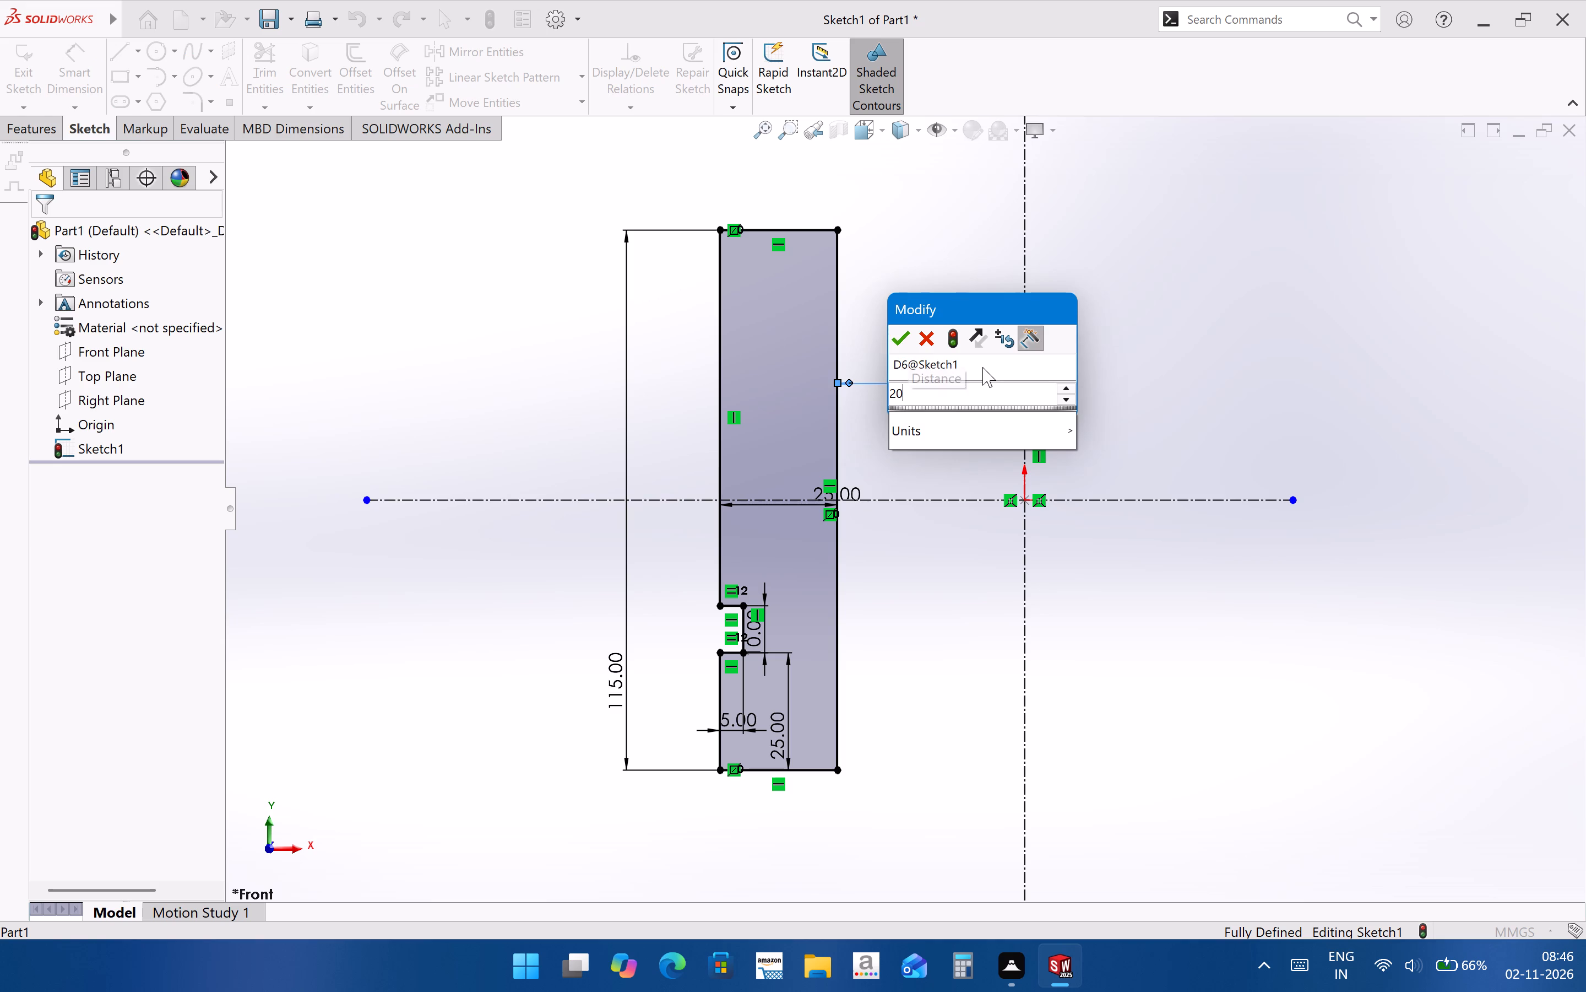
{"action": "key", "text": "Return"}
{"action": "left_click", "coordinate": [1141, 589]}
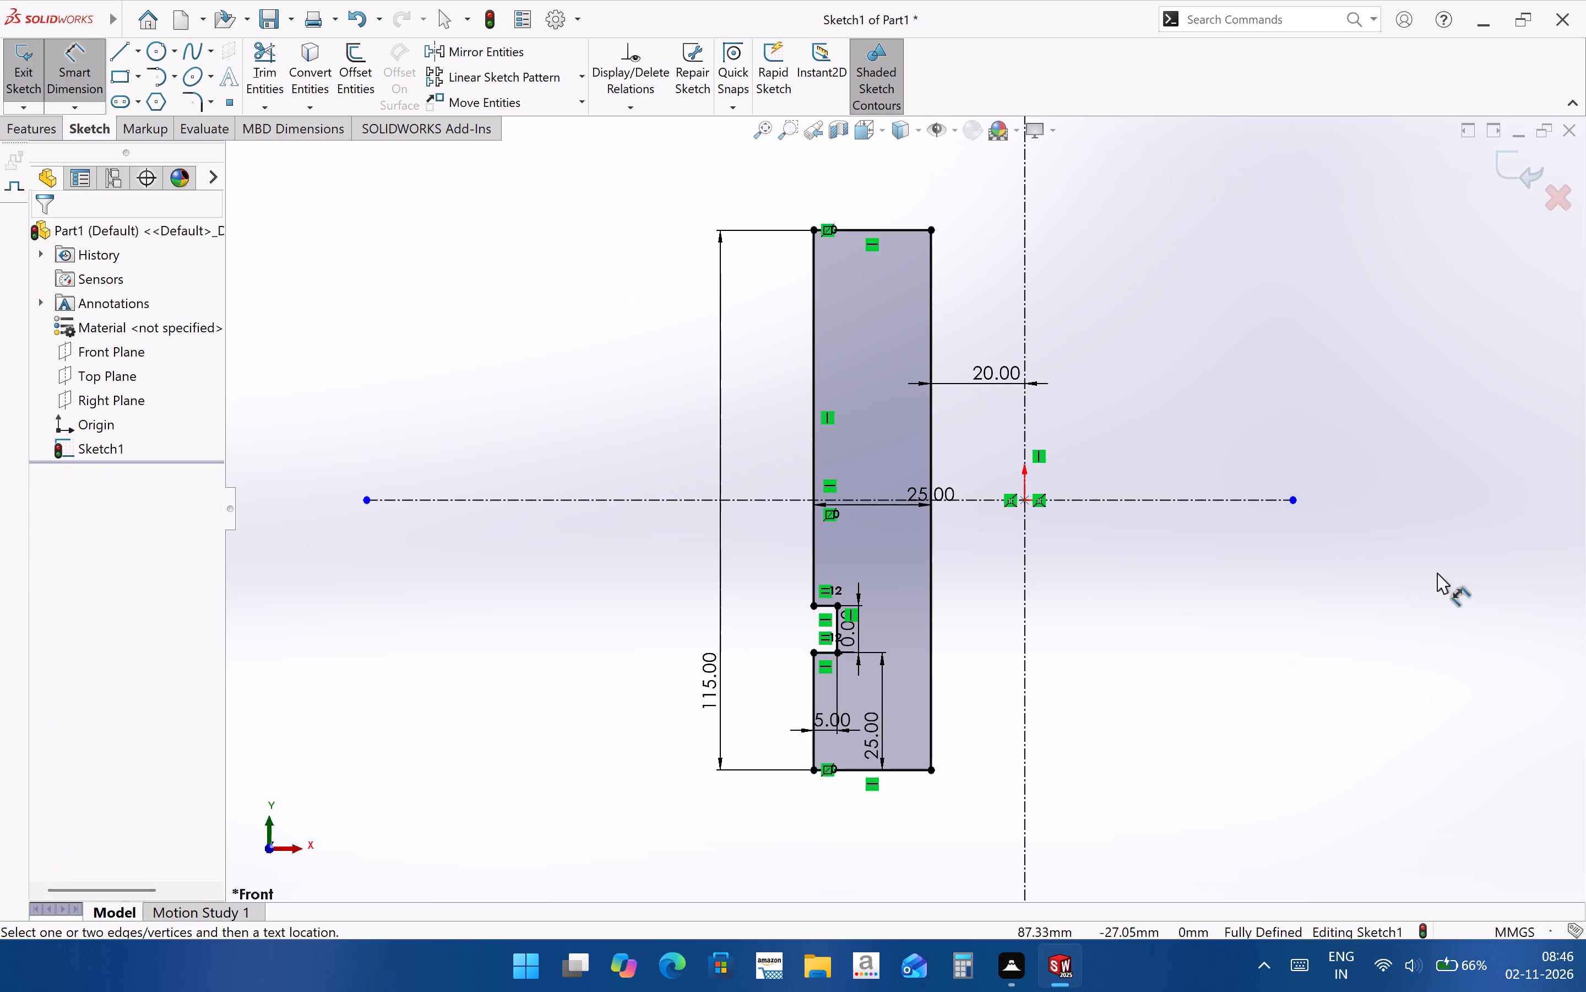
{"action": "scroll", "coordinate": [568, 605], "scroll_direction": "up", "scroll_amount": 3}
{"action": "scroll", "coordinate": [1108, 553], "scroll_direction": "down", "scroll_amount": 2}
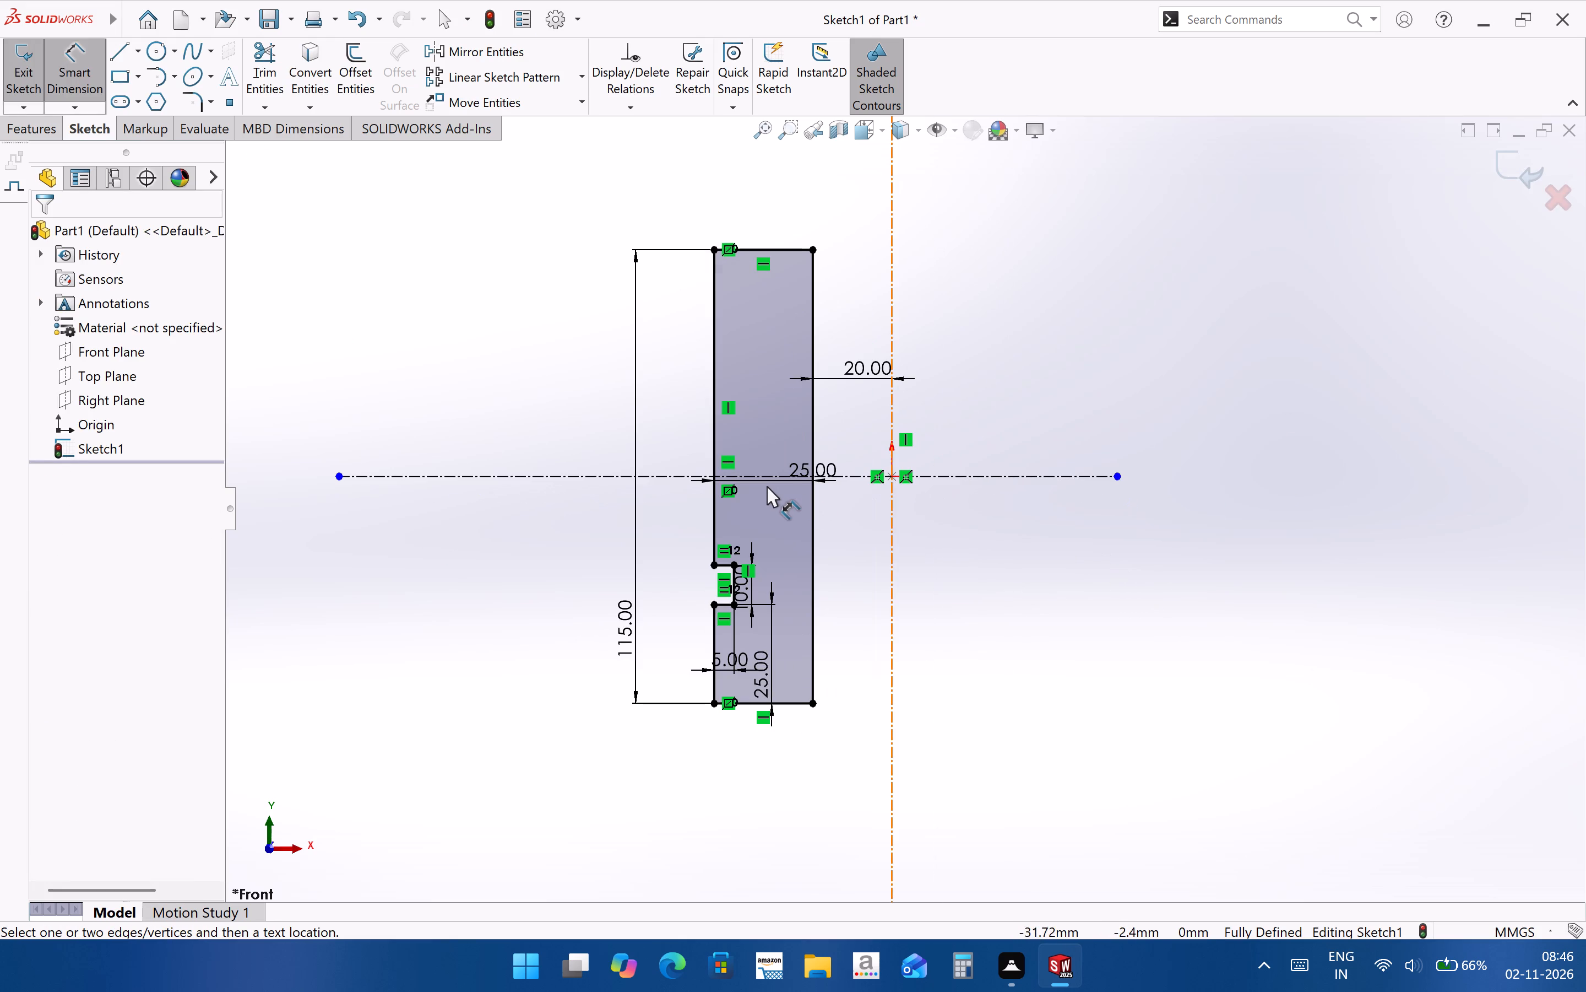
{"action": "key", "text": "Escape"}
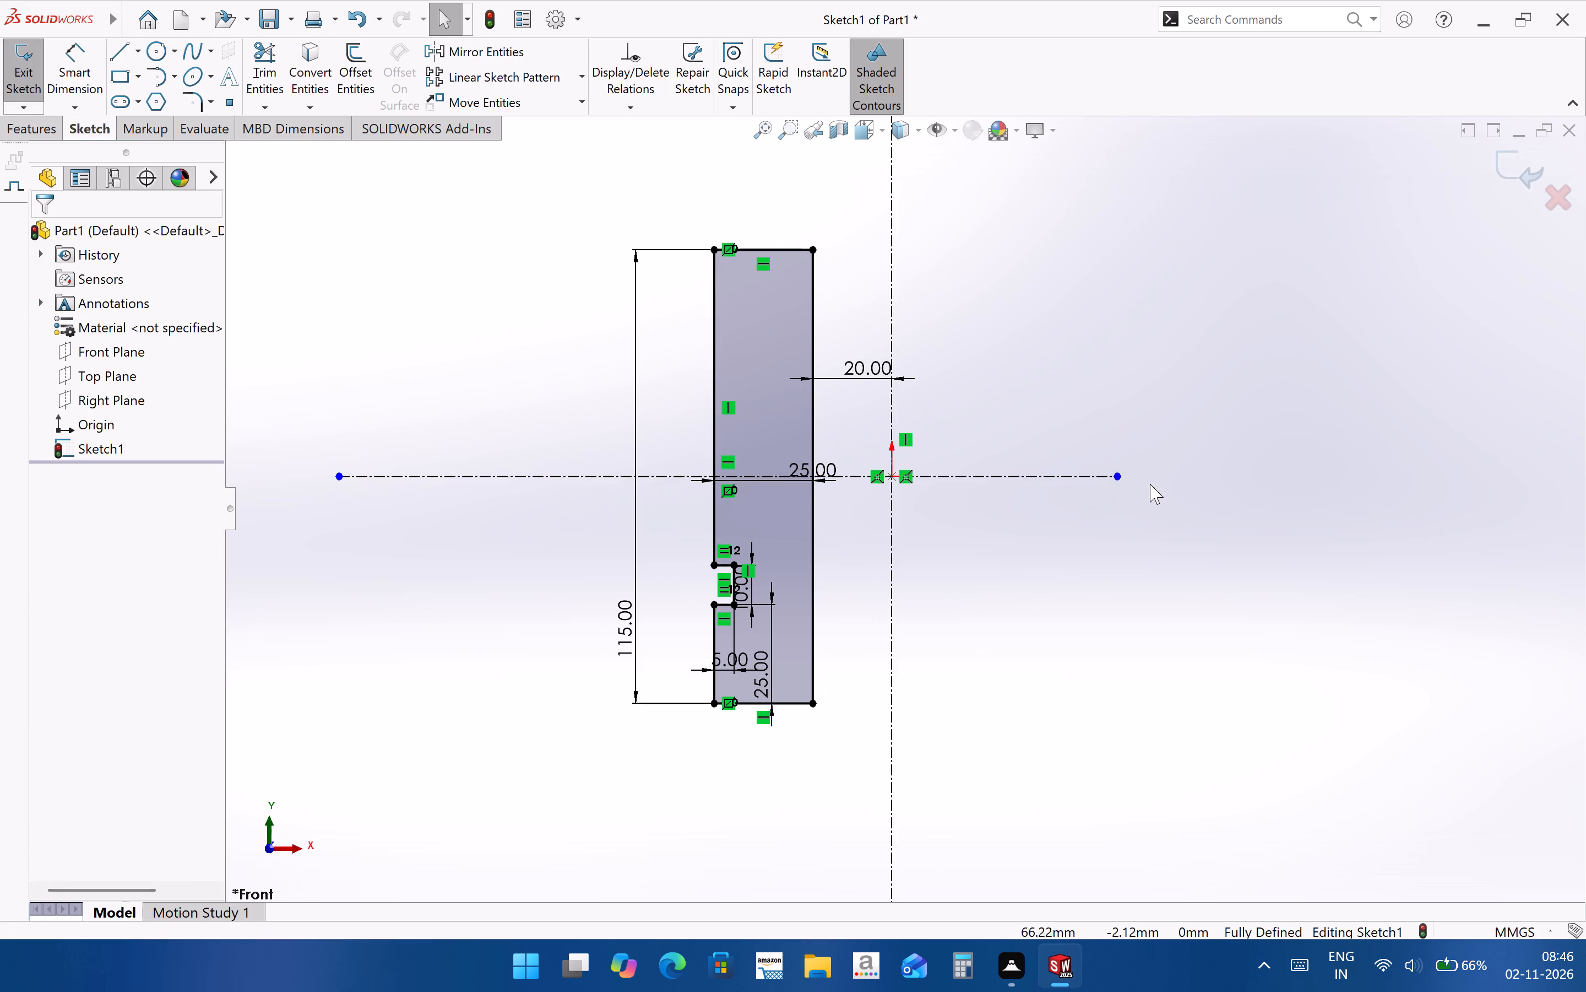
Stretch the horizontal centerline's free end farther out on the side of the origin opposite the wall.
{"action": "left_click_drag", "start_coordinate": [1118, 477], "coordinate": [1517, 467]}
{"action": "left_click", "coordinate": [1430, 559]}
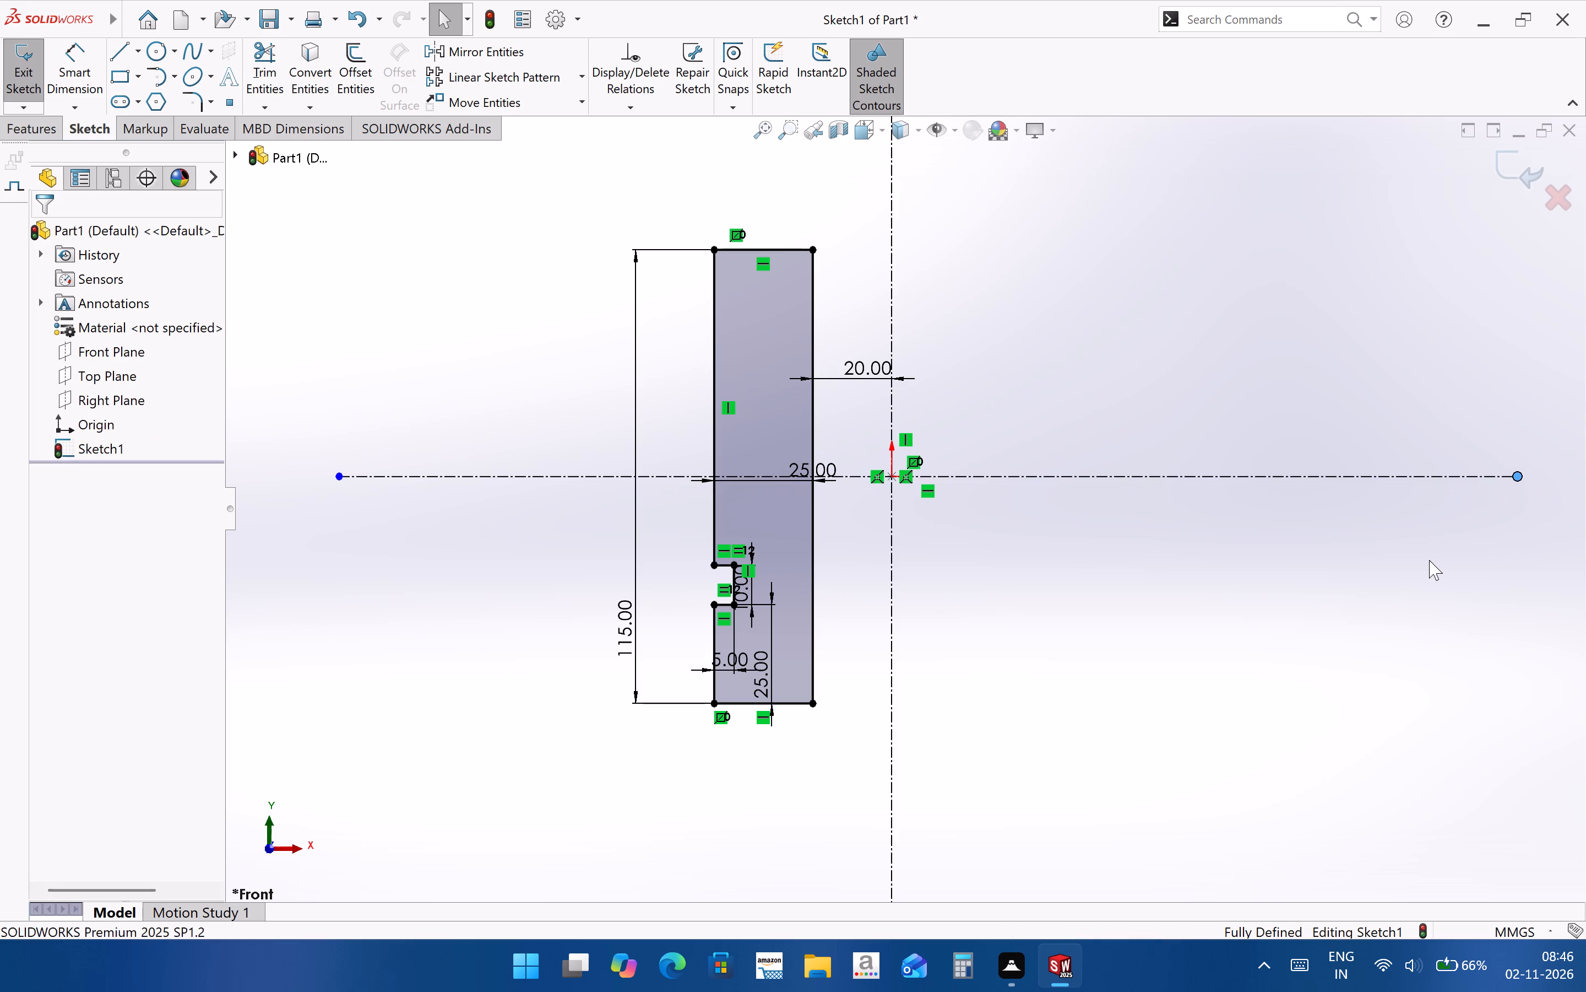
Revolve the notched wall profile 360 degrees about the vertical centerline as a boss.
{"action": "scroll", "coordinate": [910, 597], "scroll_direction": "up", "scroll_amount": 2}
{"action": "scroll", "coordinate": [950, 544], "scroll_direction": "down", "scroll_amount": 1}
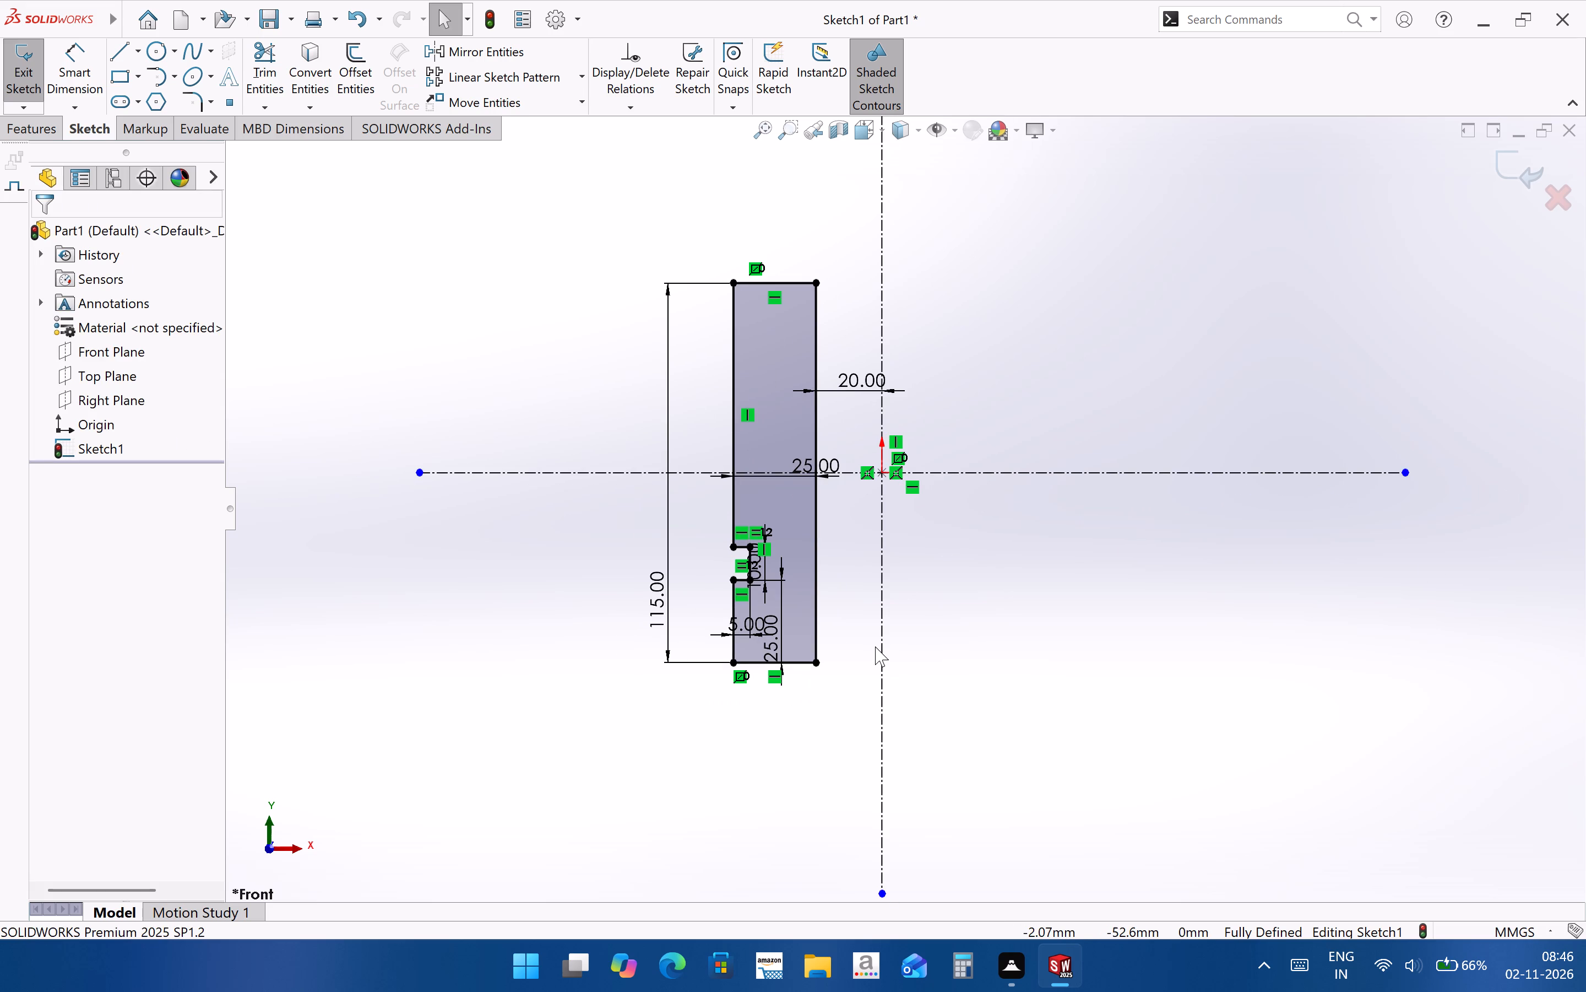
{"action": "left_click", "coordinate": [48, 131]}
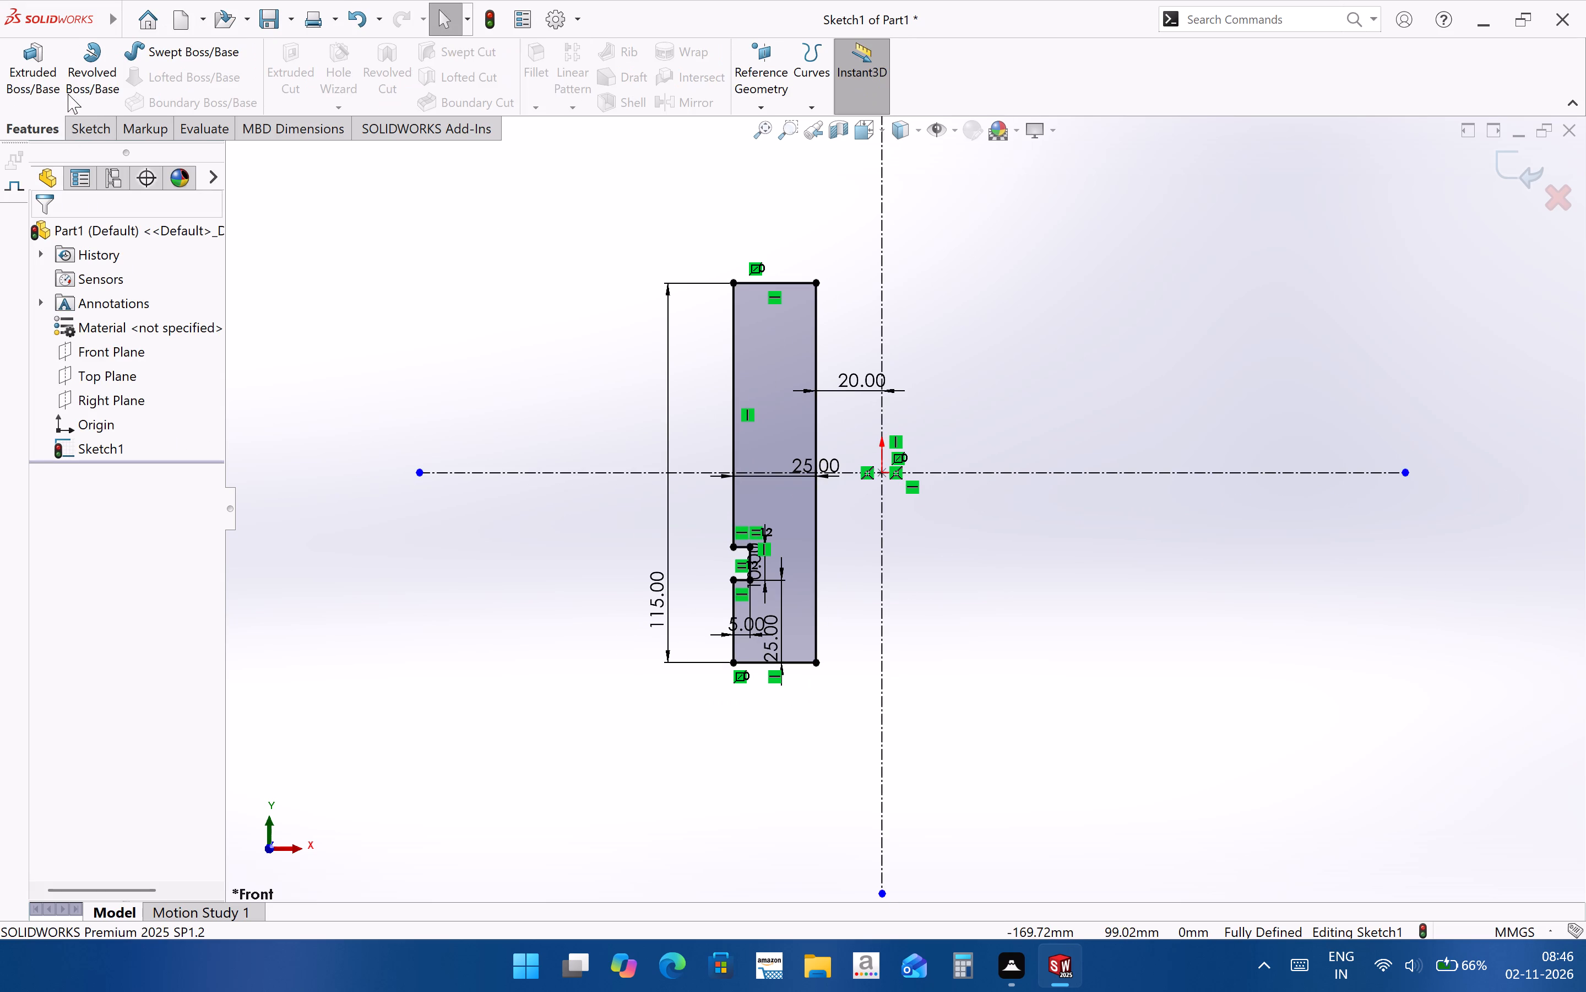
{"action": "left_click", "coordinate": [79, 73]}
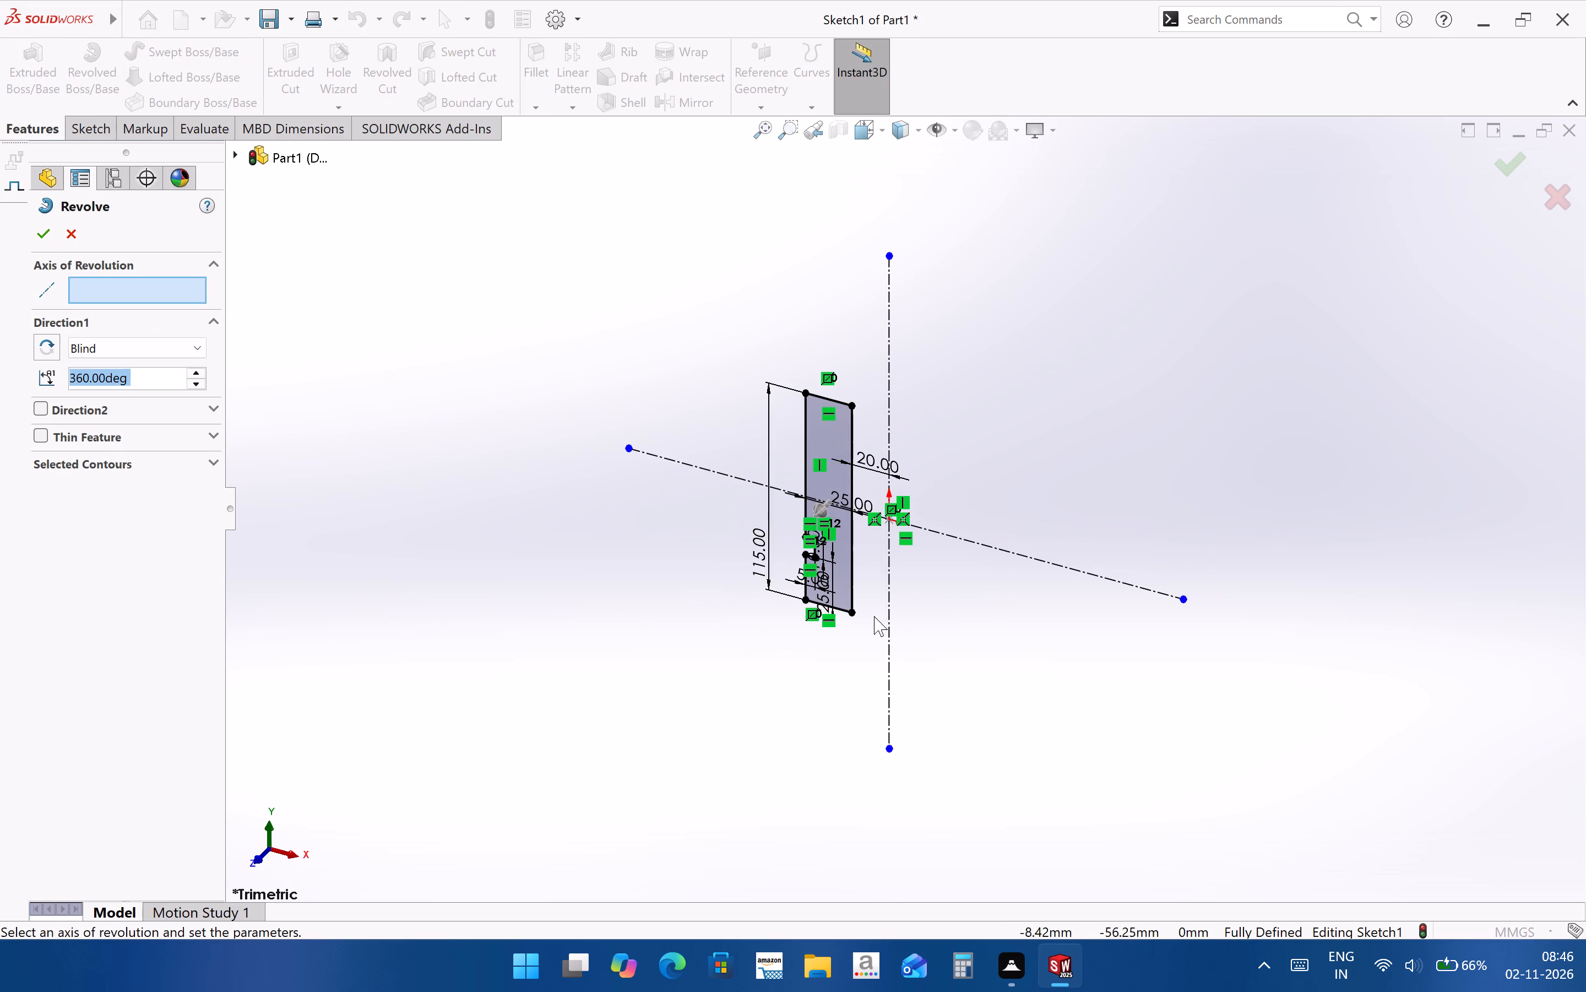
{"action": "left_click", "coordinate": [890, 610]}
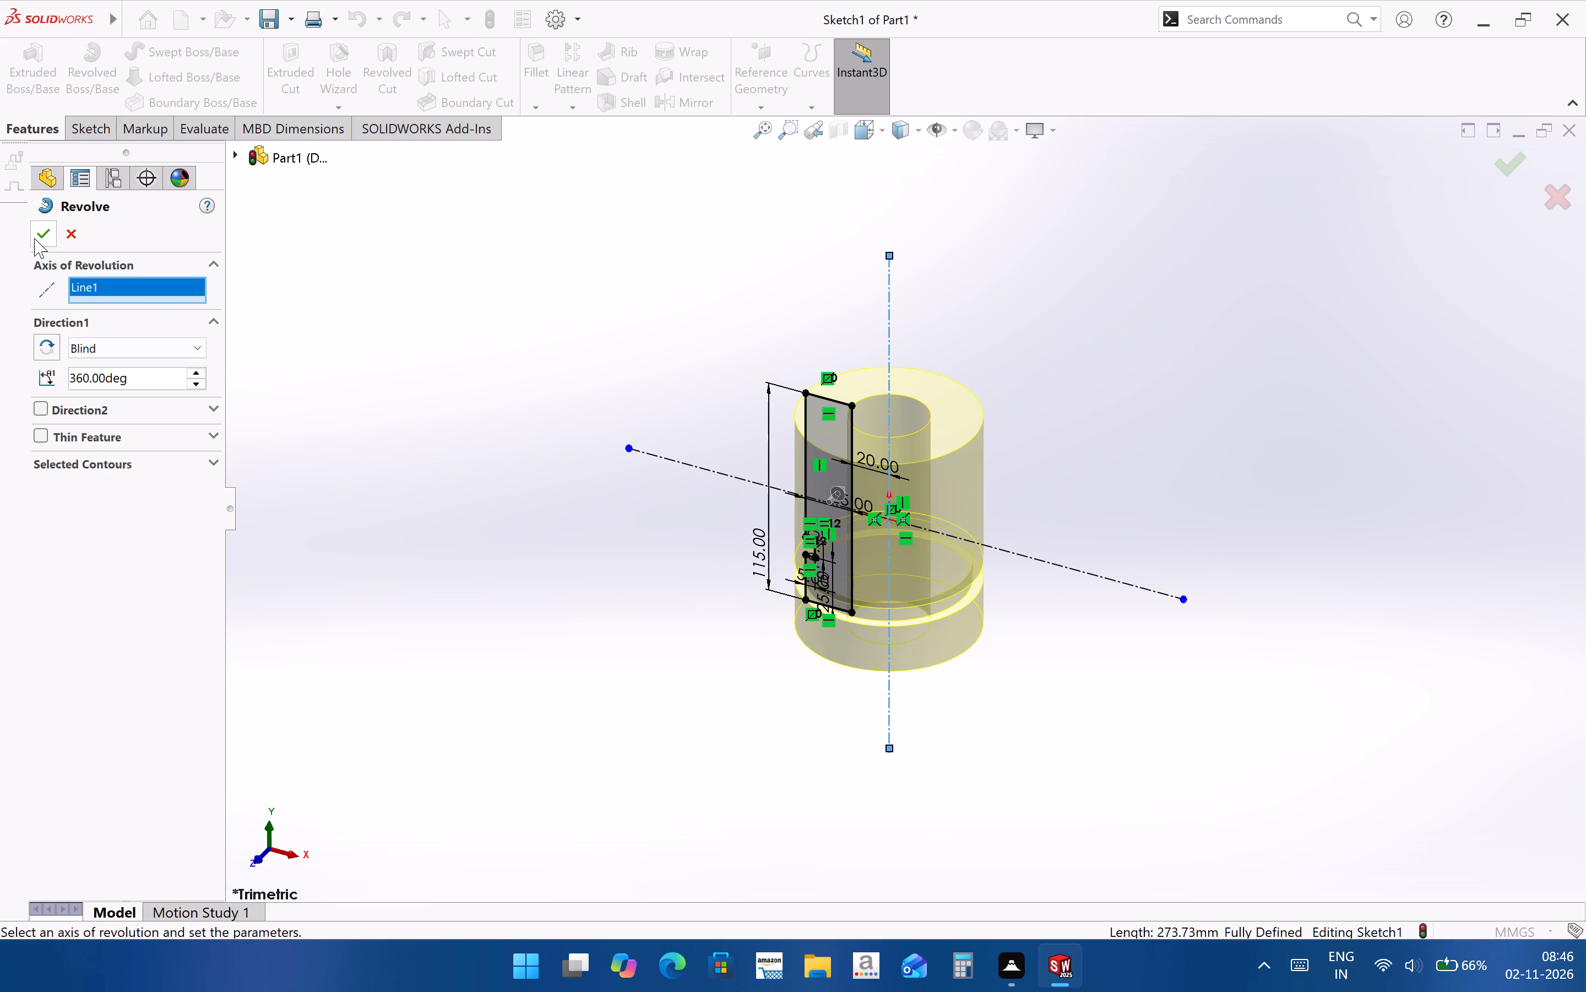
{"action": "left_click", "coordinate": [39, 231]}
{"action": "left_click", "coordinate": [1020, 656]}
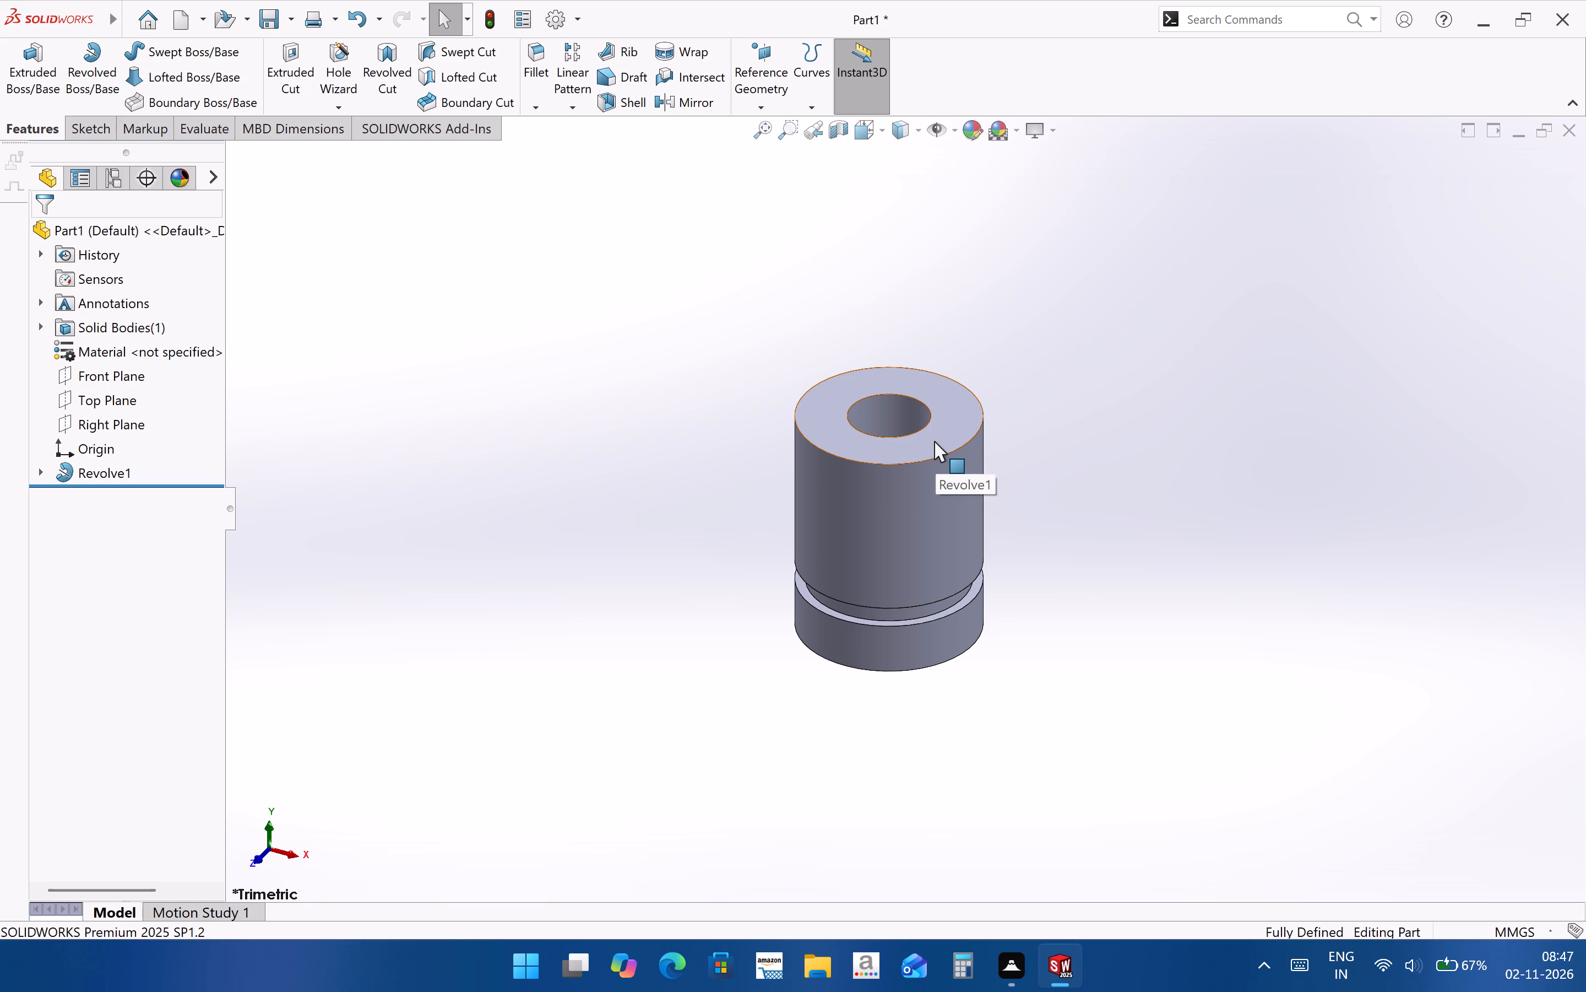
View the revolved body's top annular face straight on.
{"action": "left_click", "coordinate": [937, 438]}
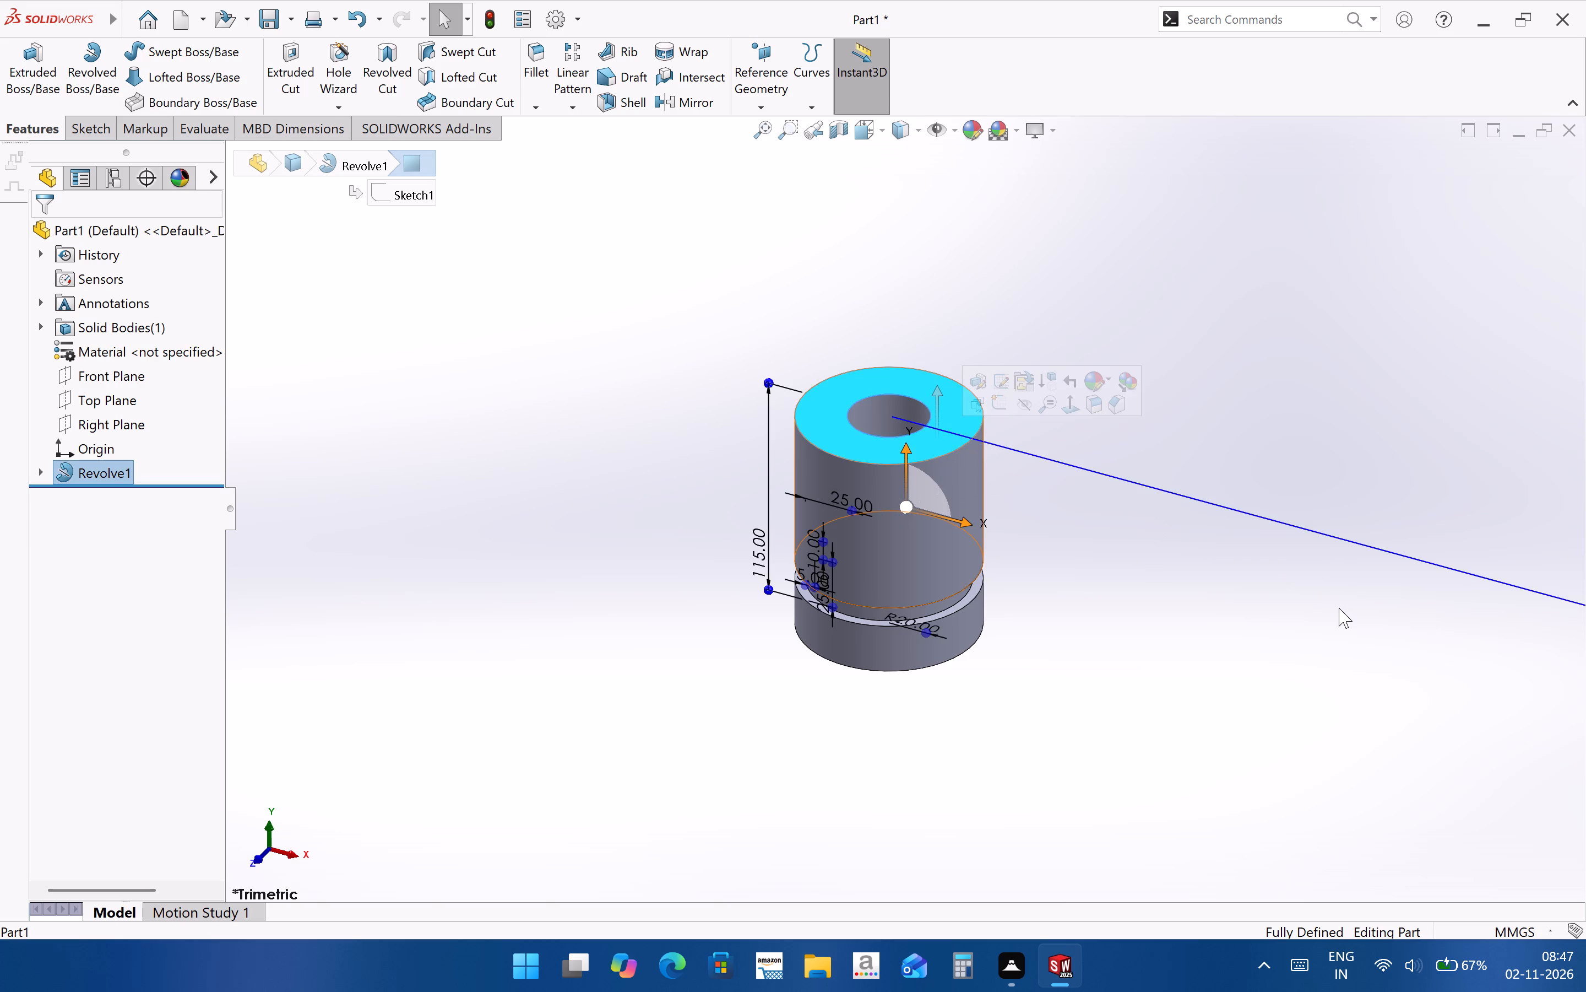
{"action": "left_click", "coordinate": [1120, 686]}
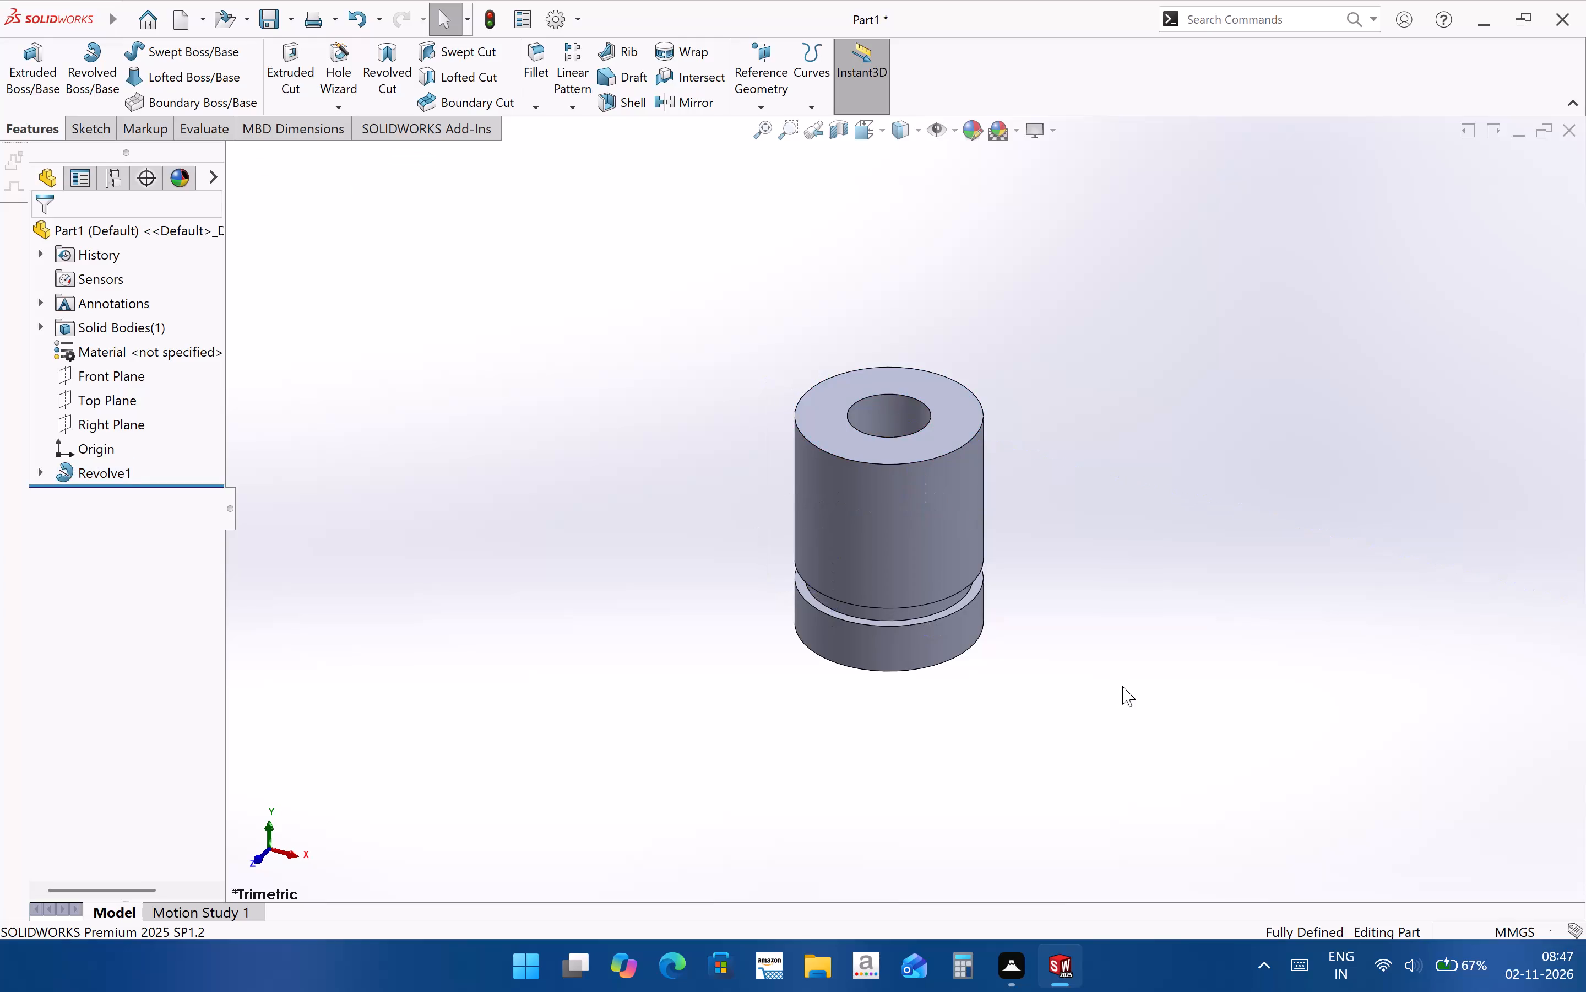
{"action": "left_click", "coordinate": [960, 412]}
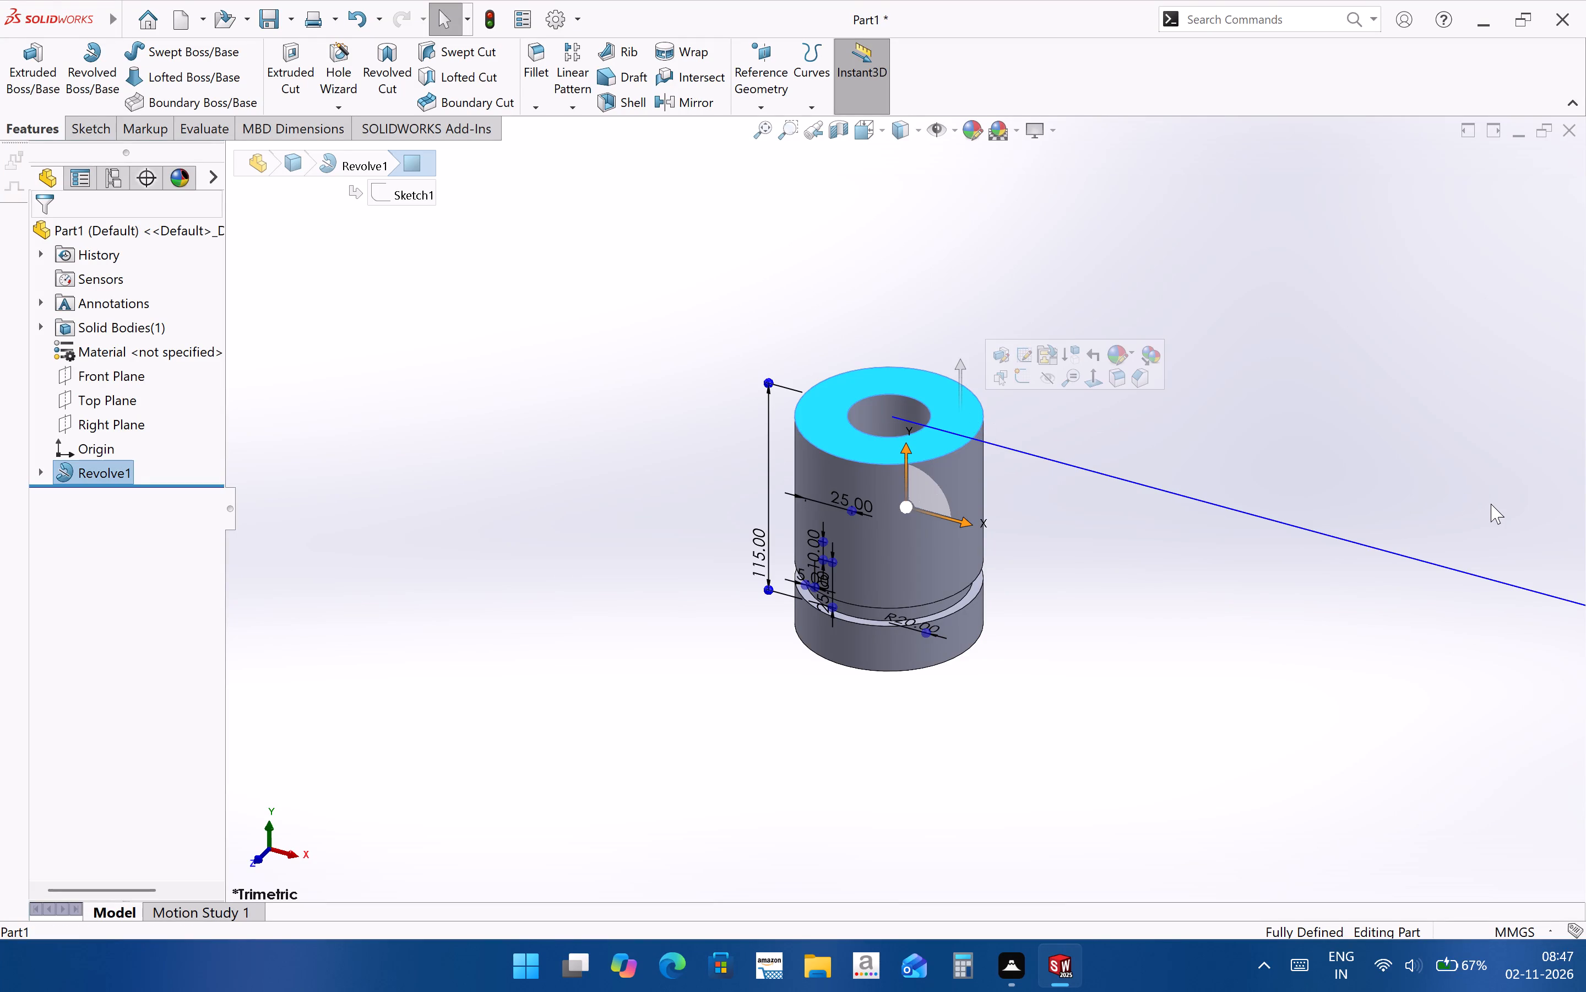
{"action": "key", "text": "ctrl+8"}
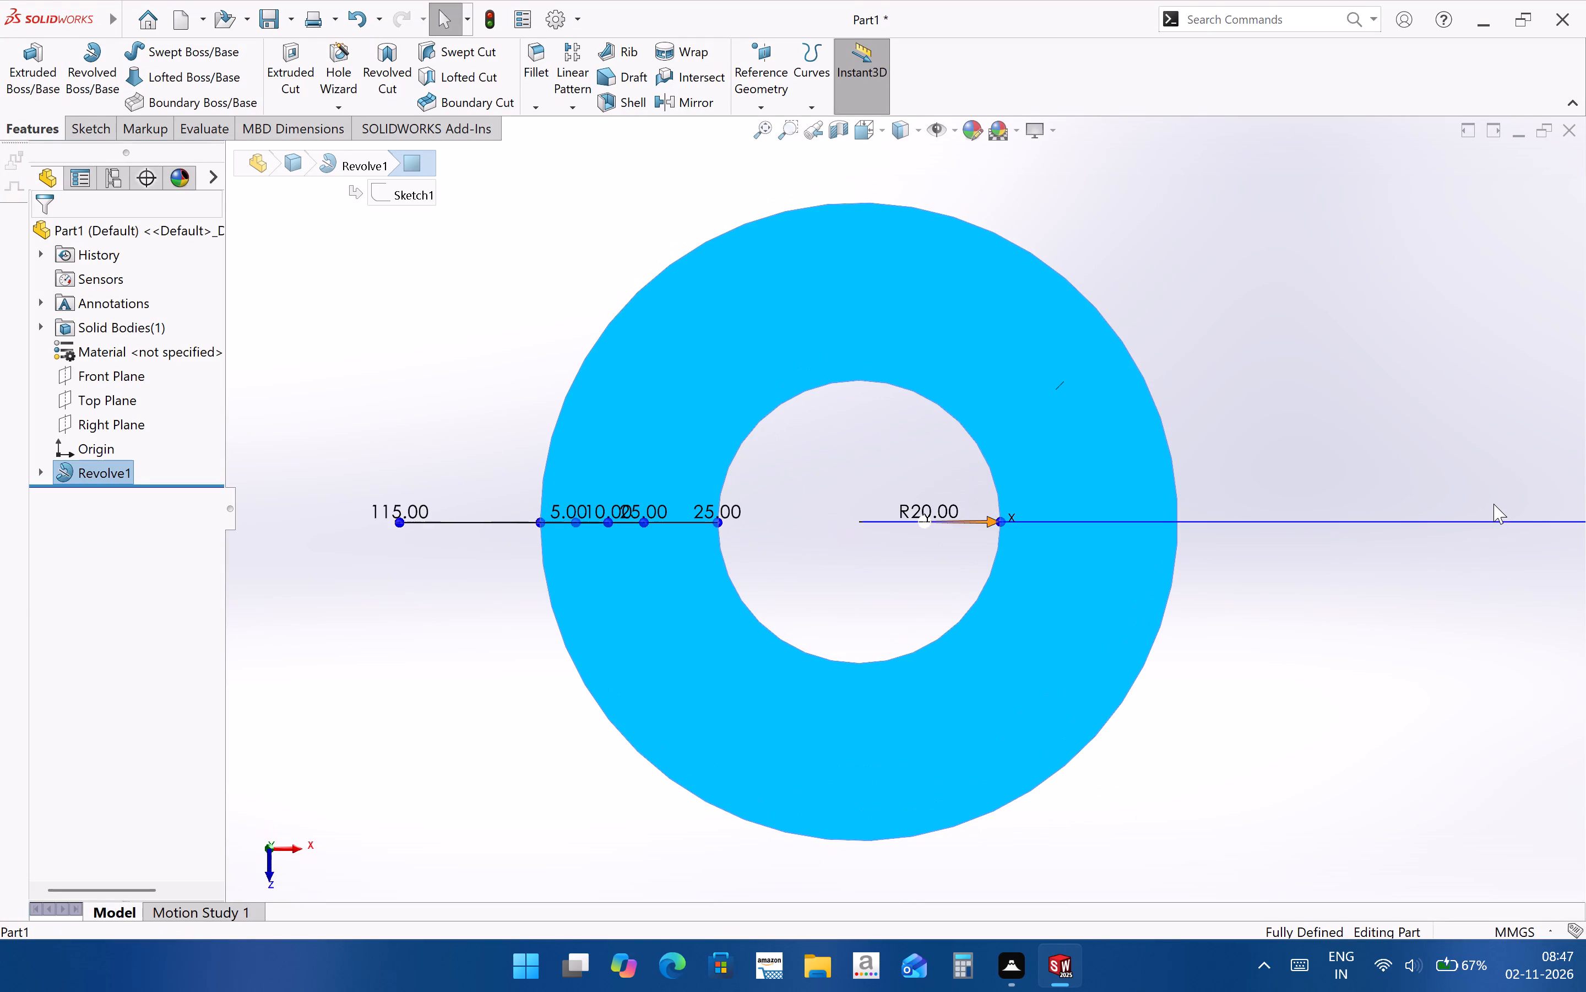
{"action": "left_click", "coordinate": [1316, 681]}
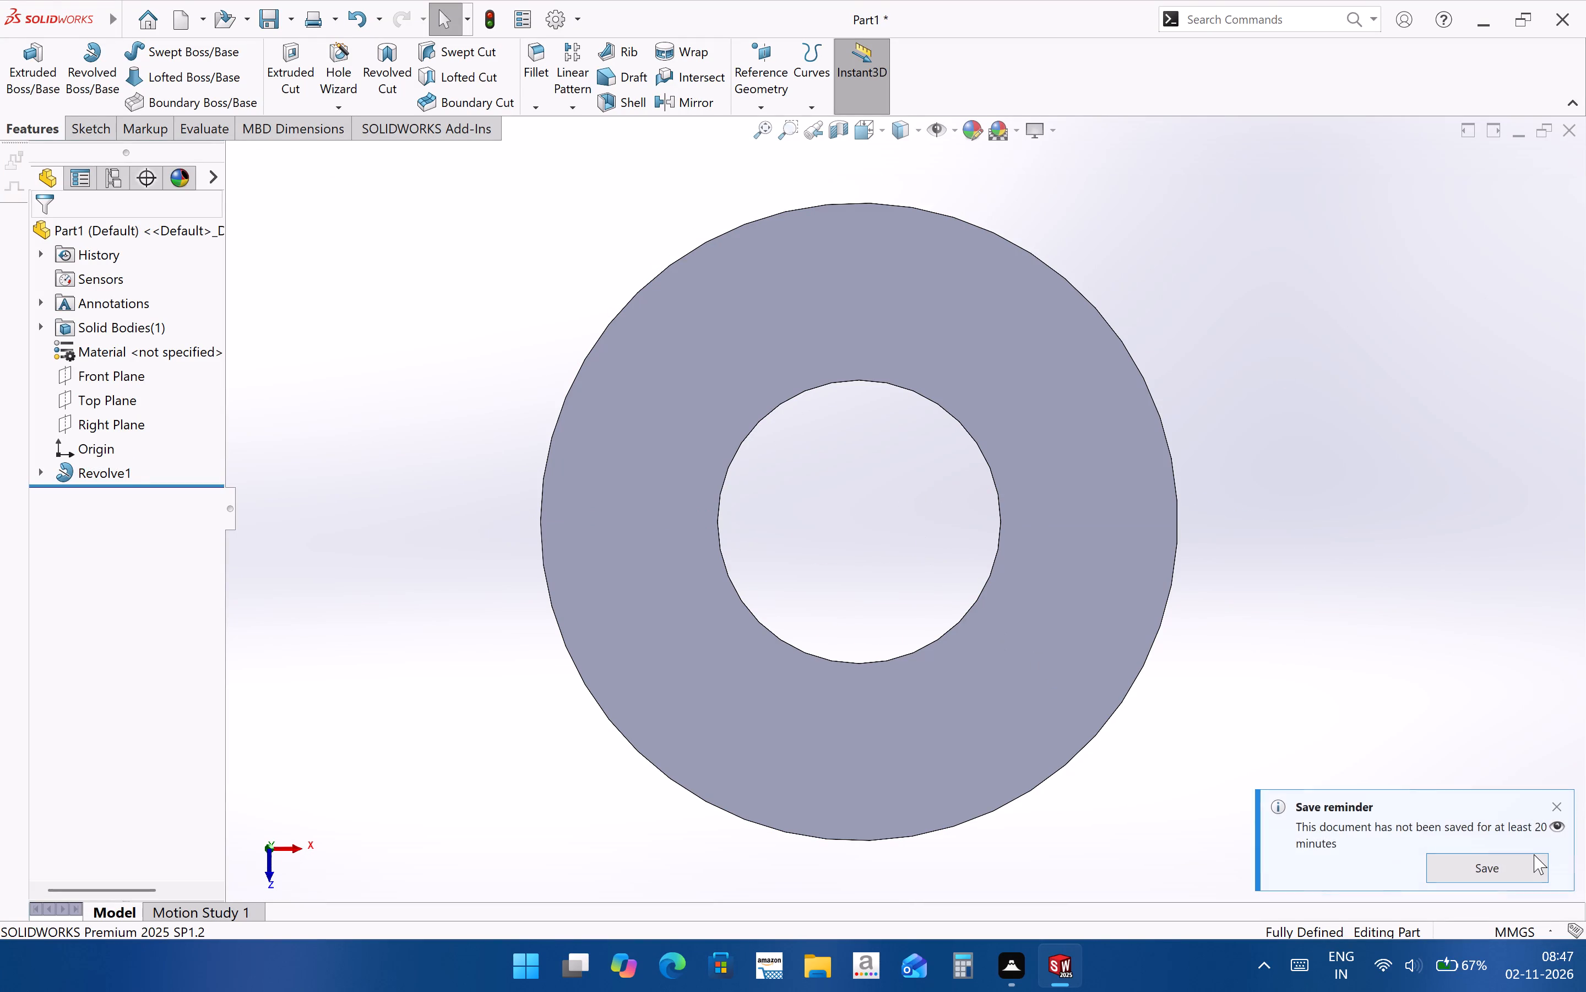
Start saving the part as a SOLIDWORKS Part in the Documents > Solidworks folder, with its file name selected for replacement.
{"action": "left_click", "coordinate": [1534, 854]}
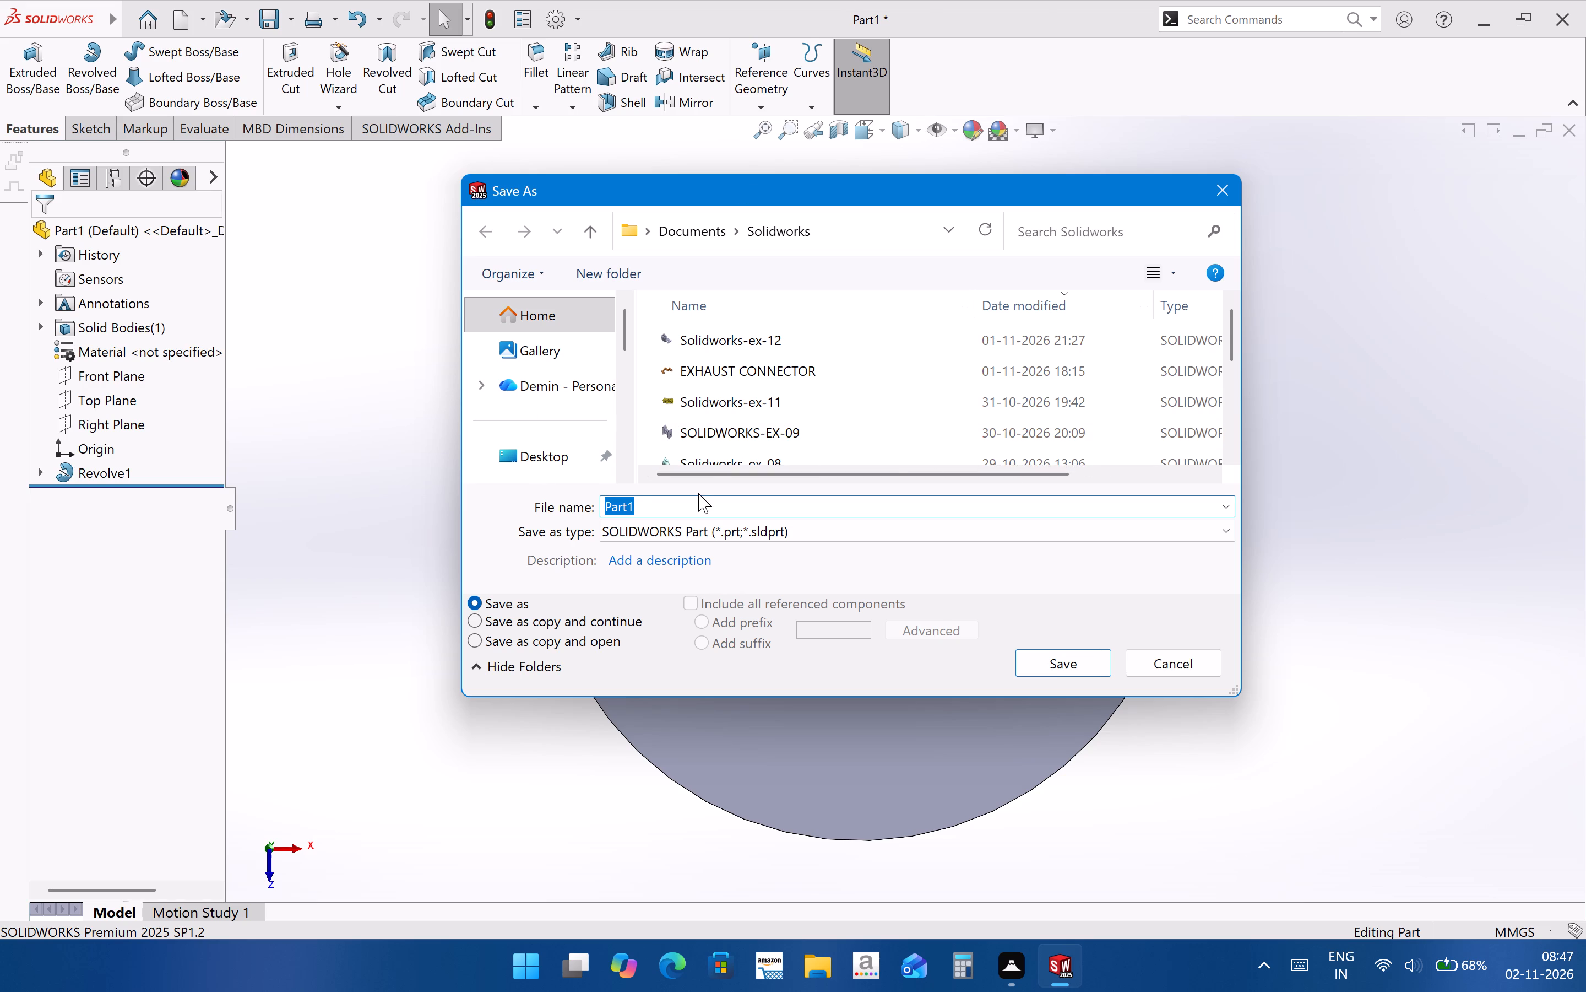
{"action": "left_click_drag", "start_coordinate": [675, 498], "coordinate": [571, 493]}
{"action": "left_click_drag", "start_coordinate": [571, 493], "coordinate": [557, 492]}
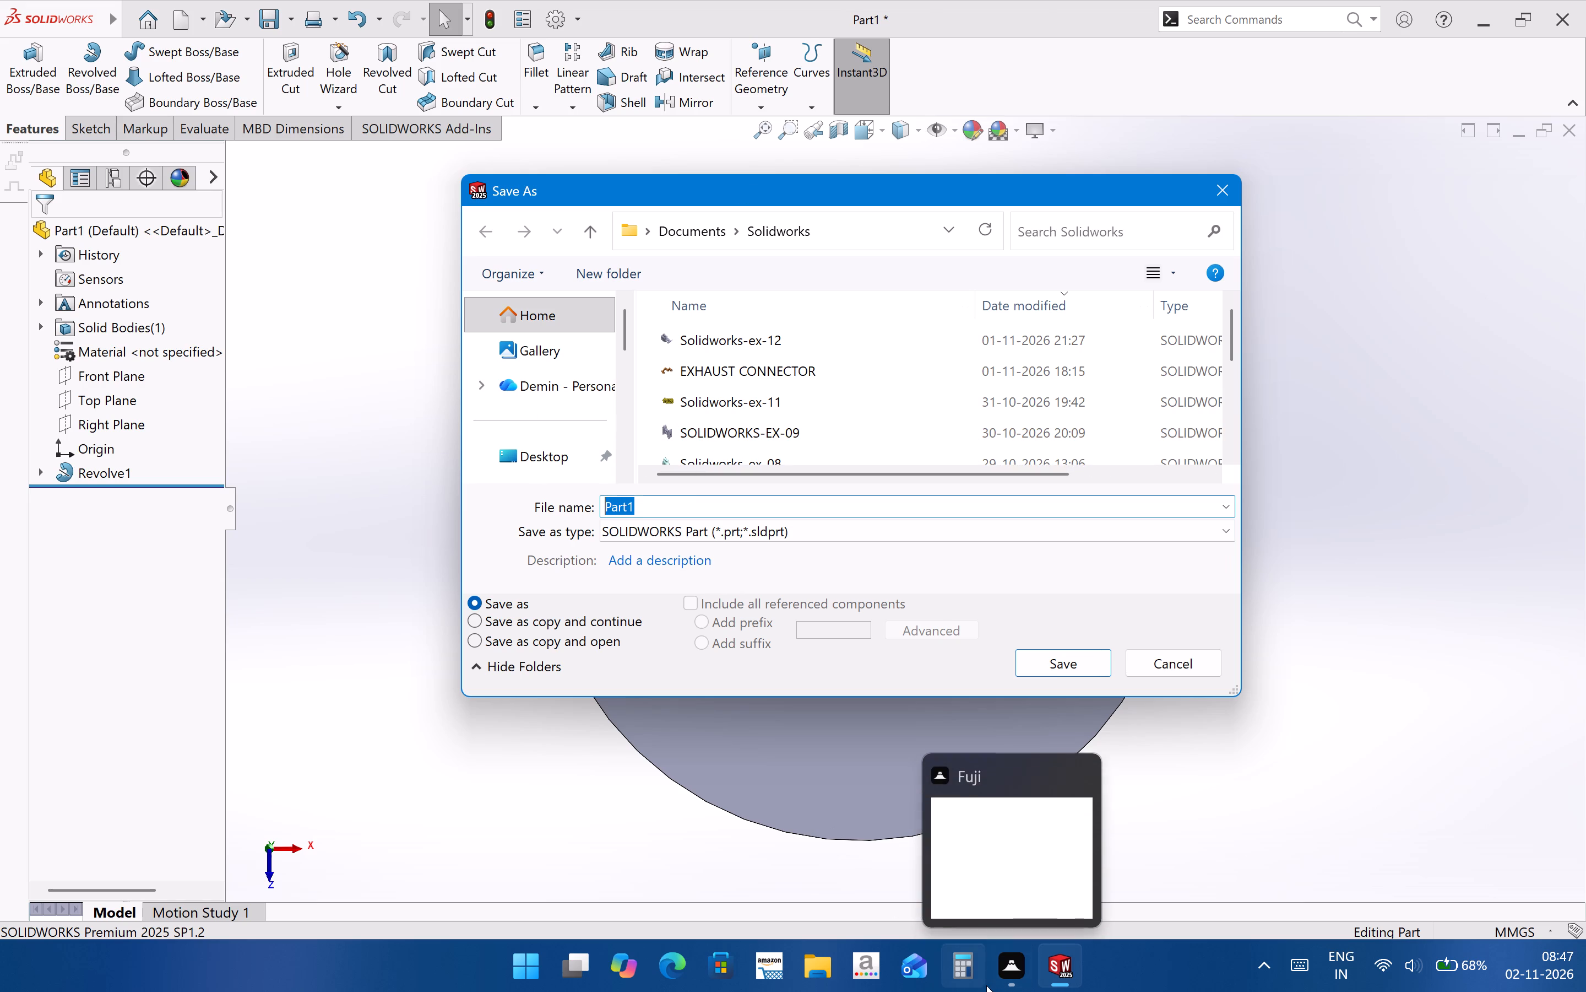
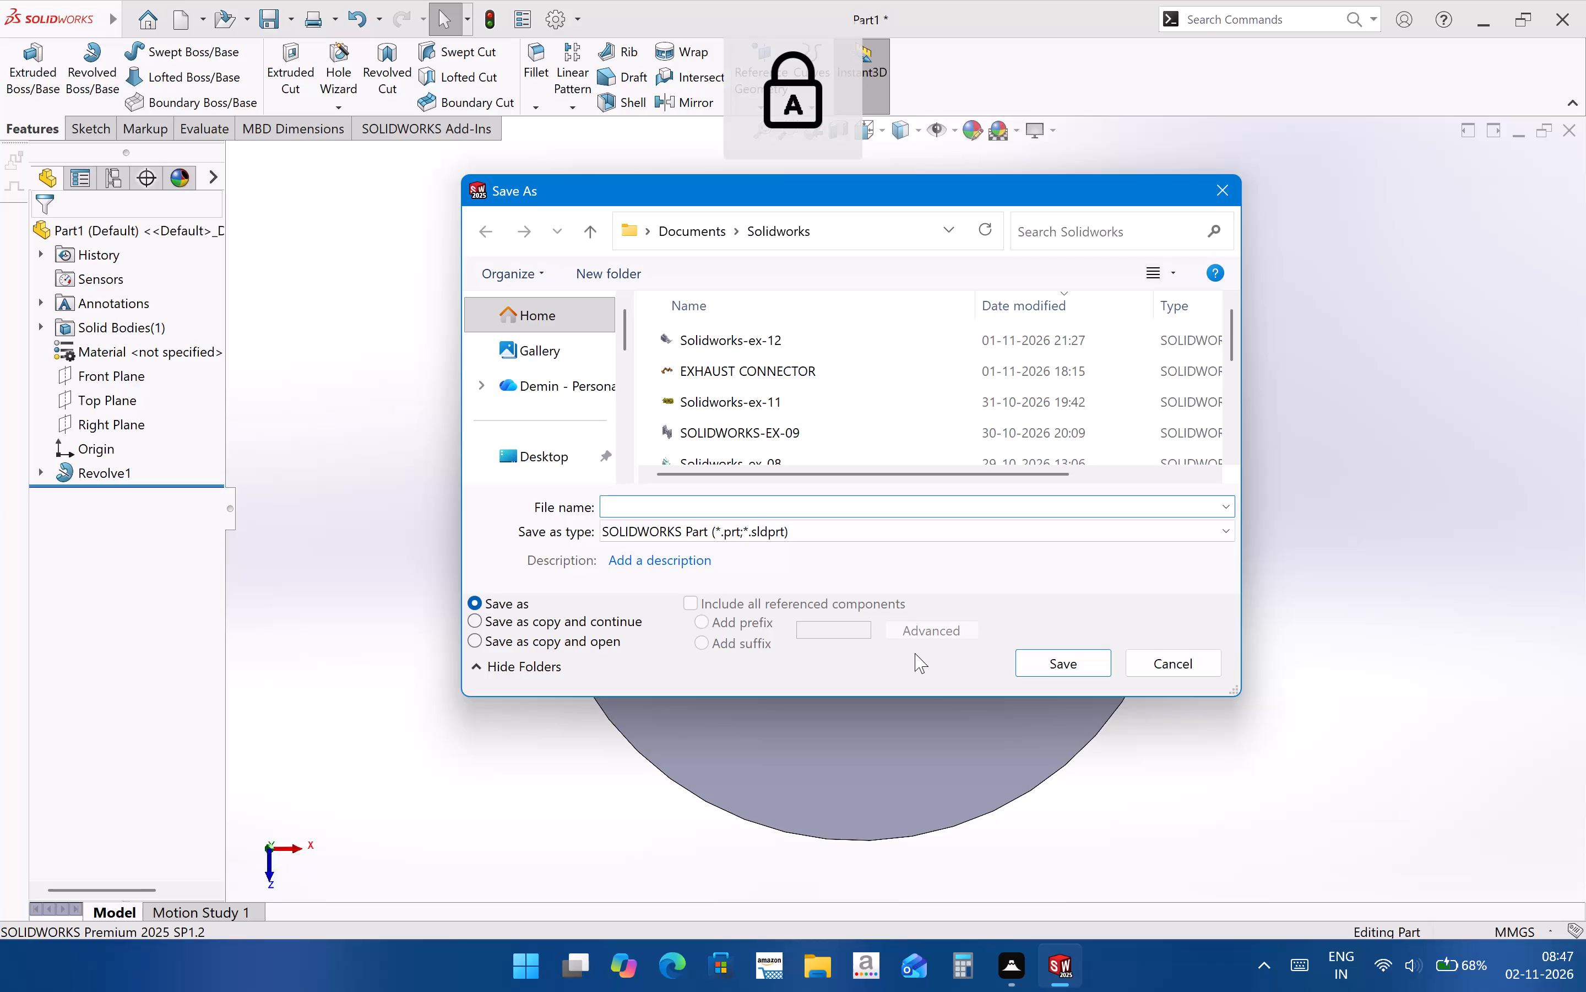
Name the part file SOLIDWORKS-EX-13 and save it in the Documents > Solidworks folder.
{"action": "key", "text": "s"}
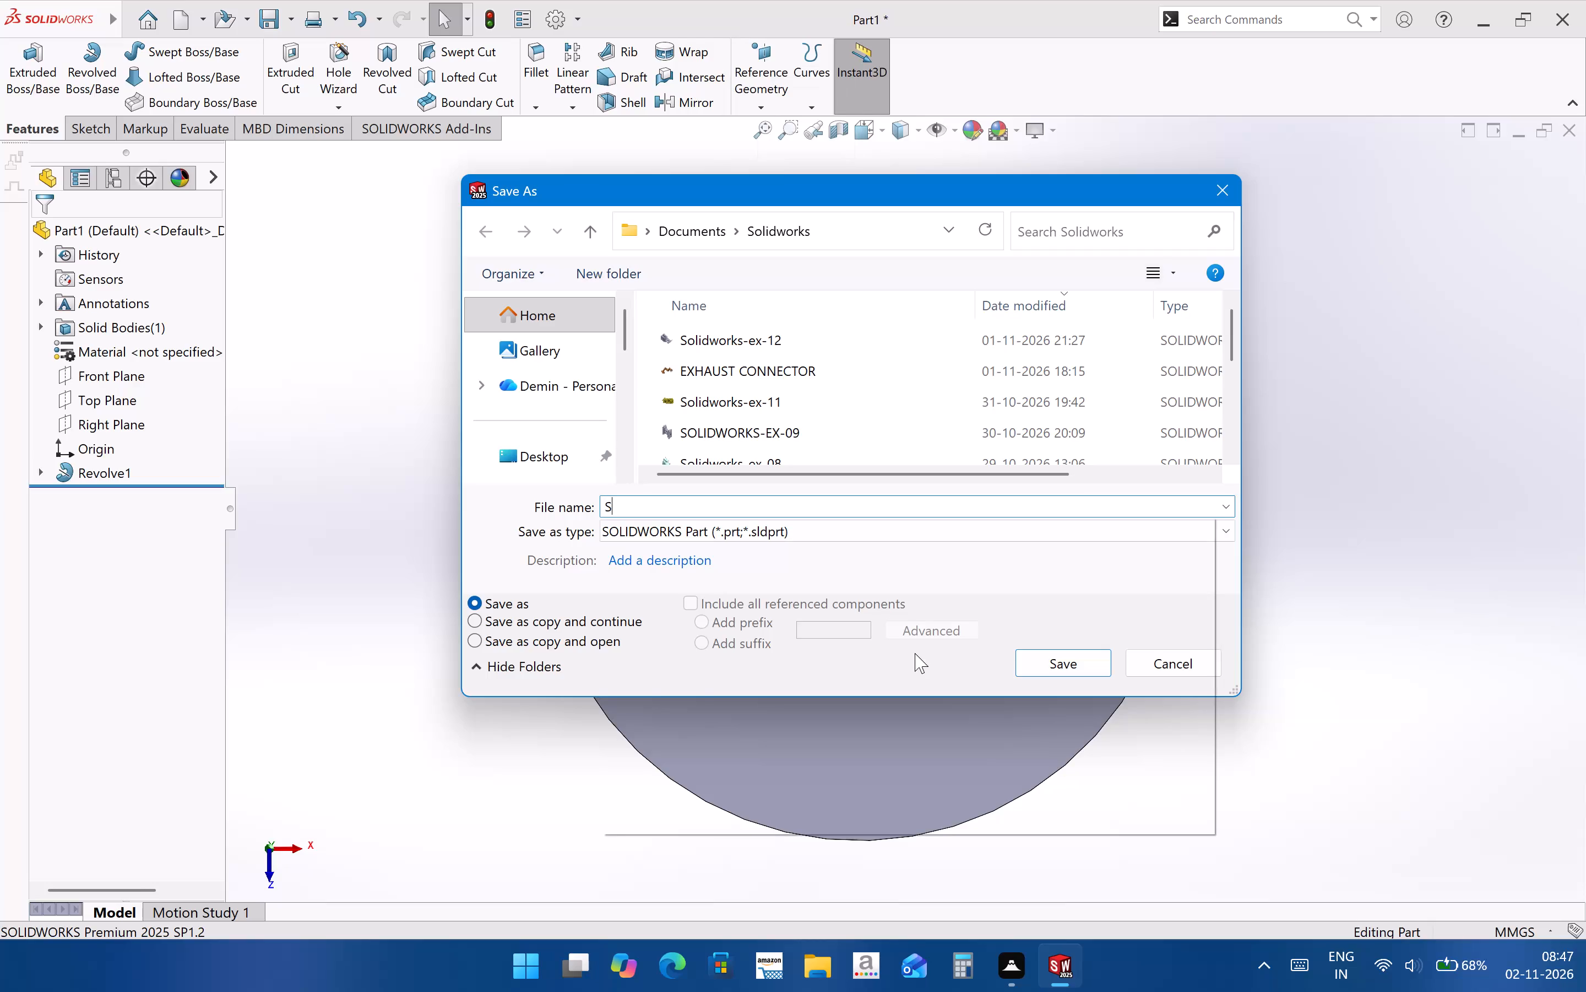
{"action": "type", "text": "ol"}
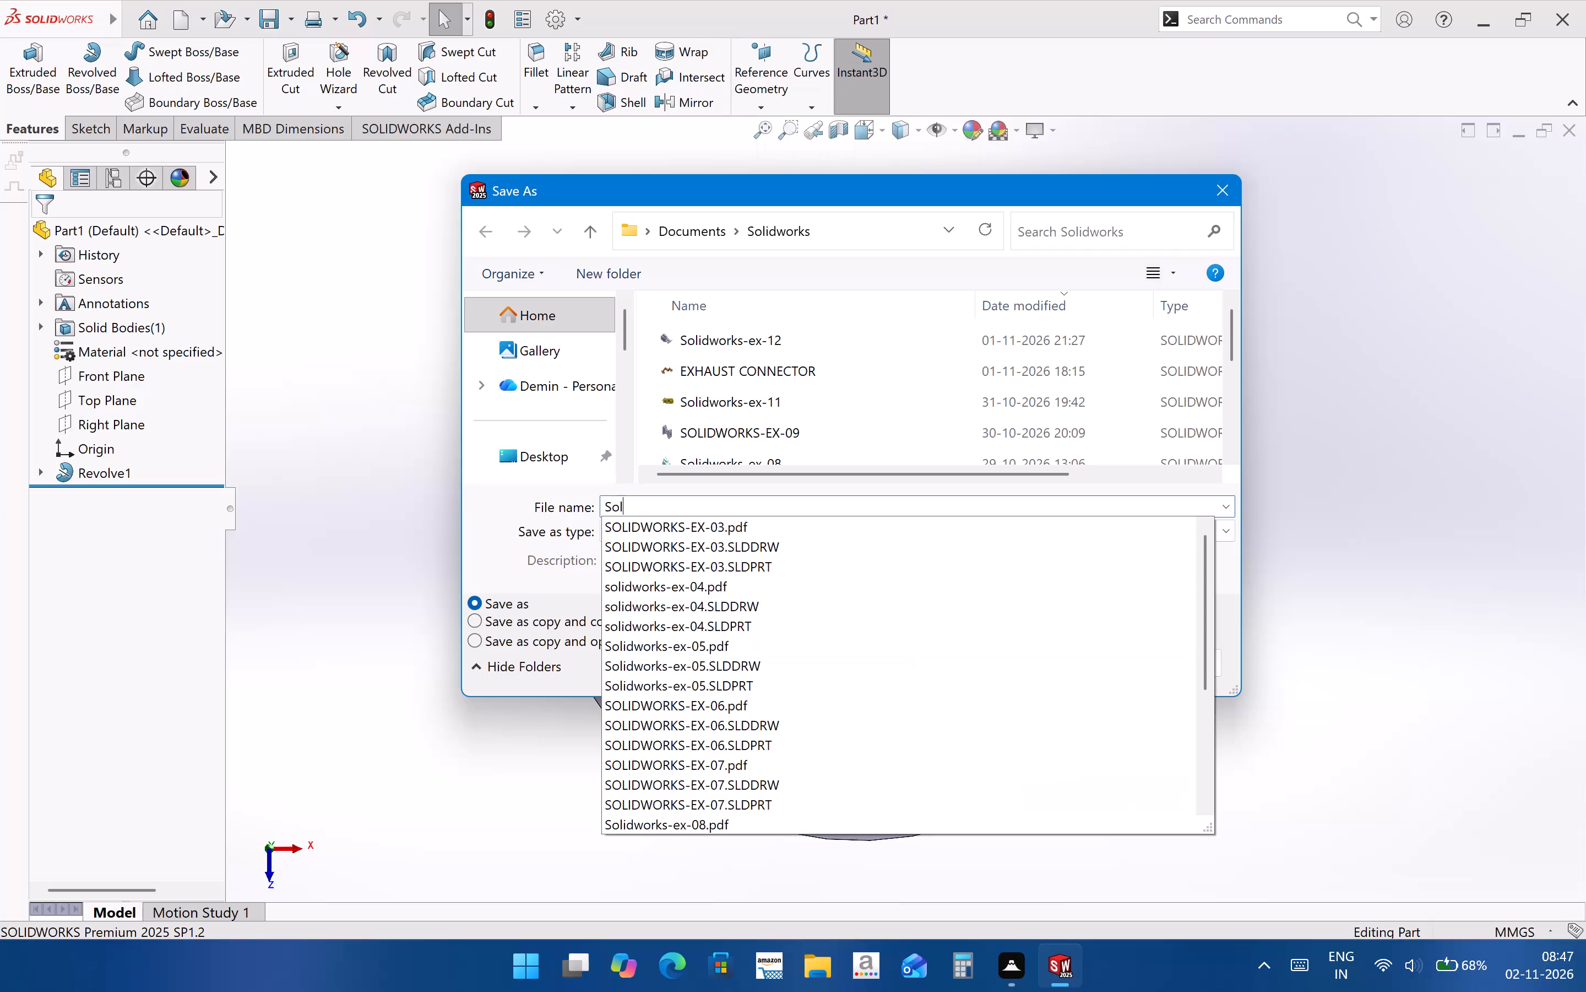
{"action": "key", "text": "BackSpace"}
{"action": "key", "text": "BackSpace"}
{"action": "type", "text": "OLIDWORKS-EX-13"}
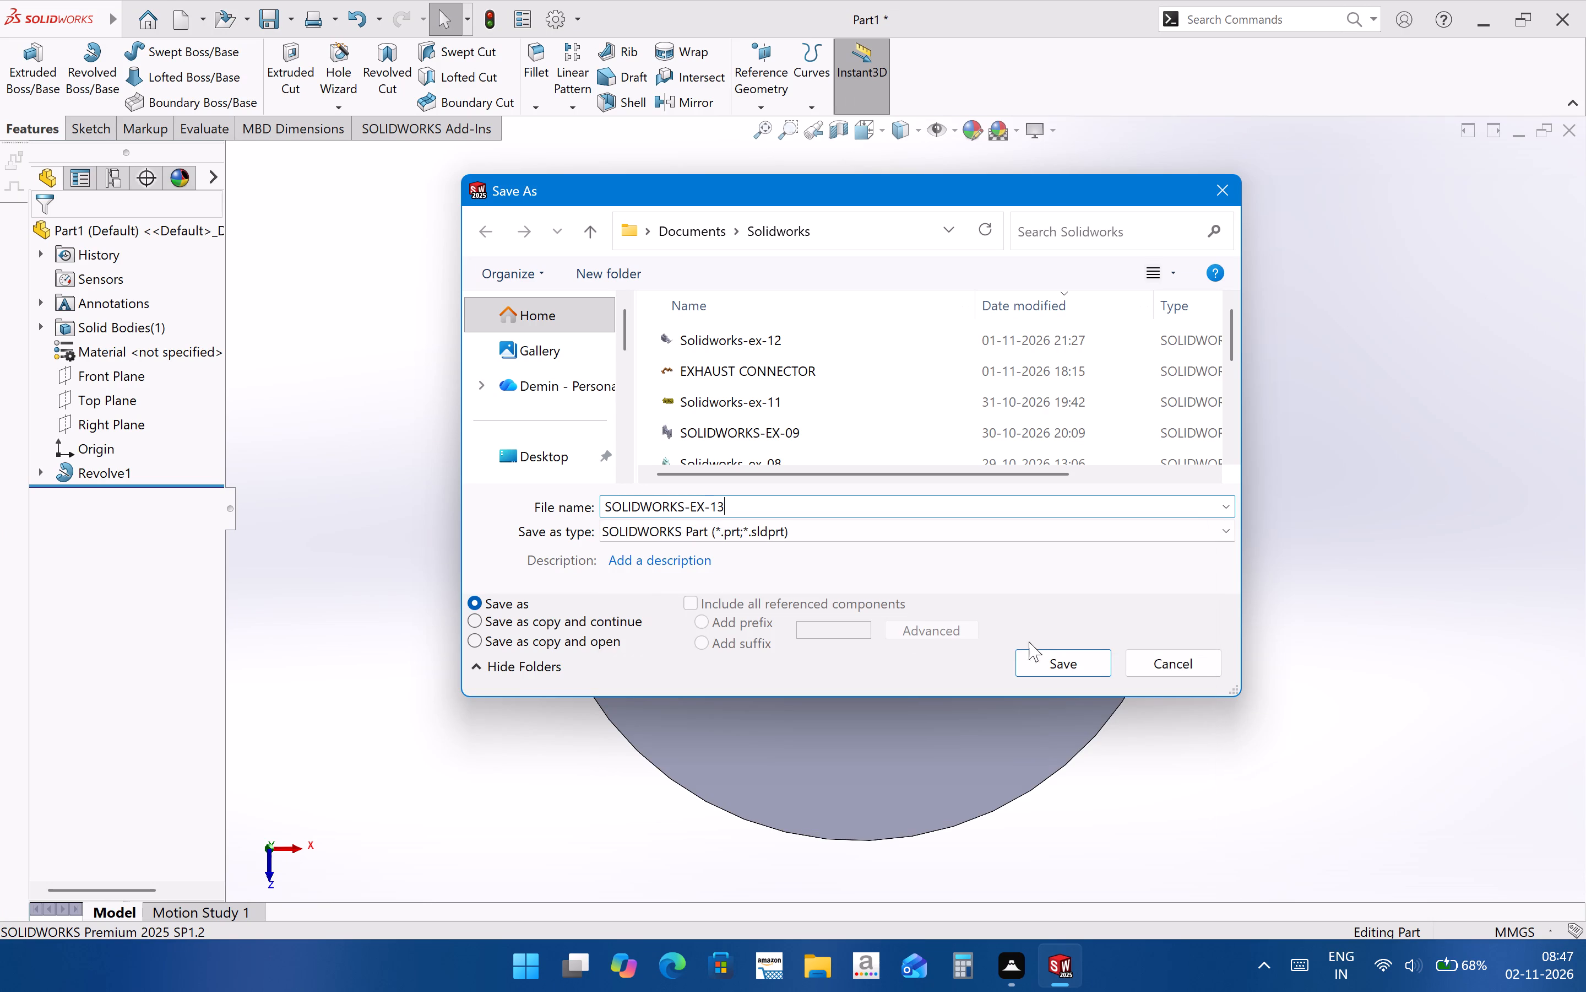
{"action": "left_click", "coordinate": [1082, 667]}
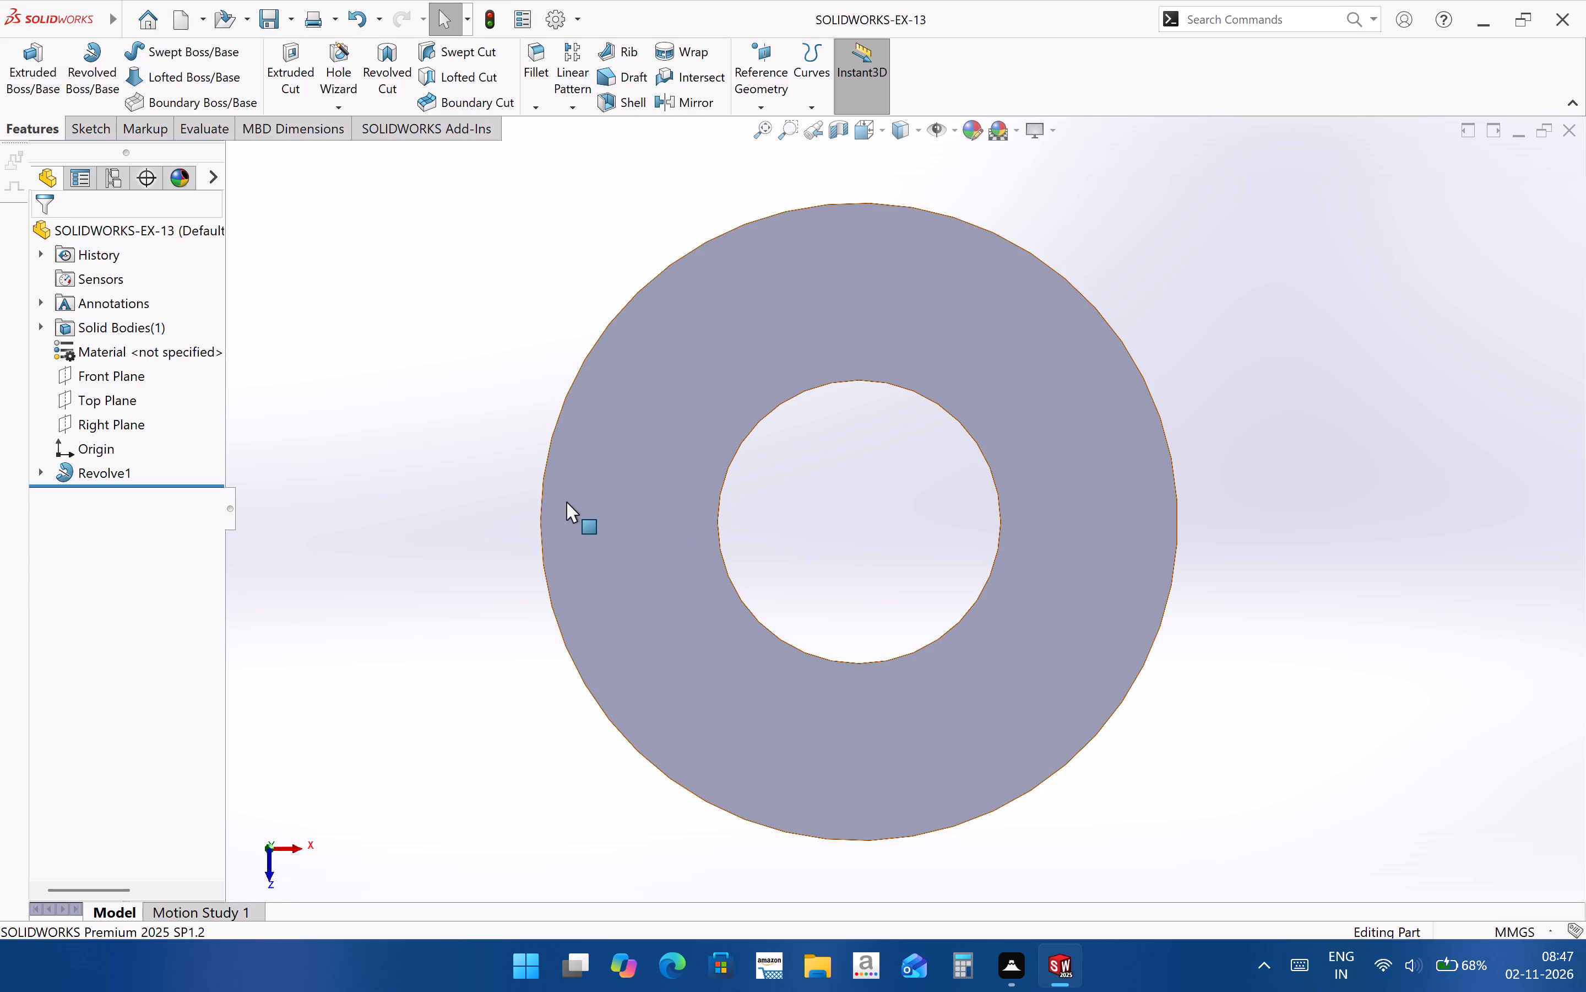
Open a new sketch on the revolved sleeve's top annular face, viewed straight on.
{"action": "scroll", "coordinate": [681, 579], "scroll_direction": "up", "scroll_amount": 1}
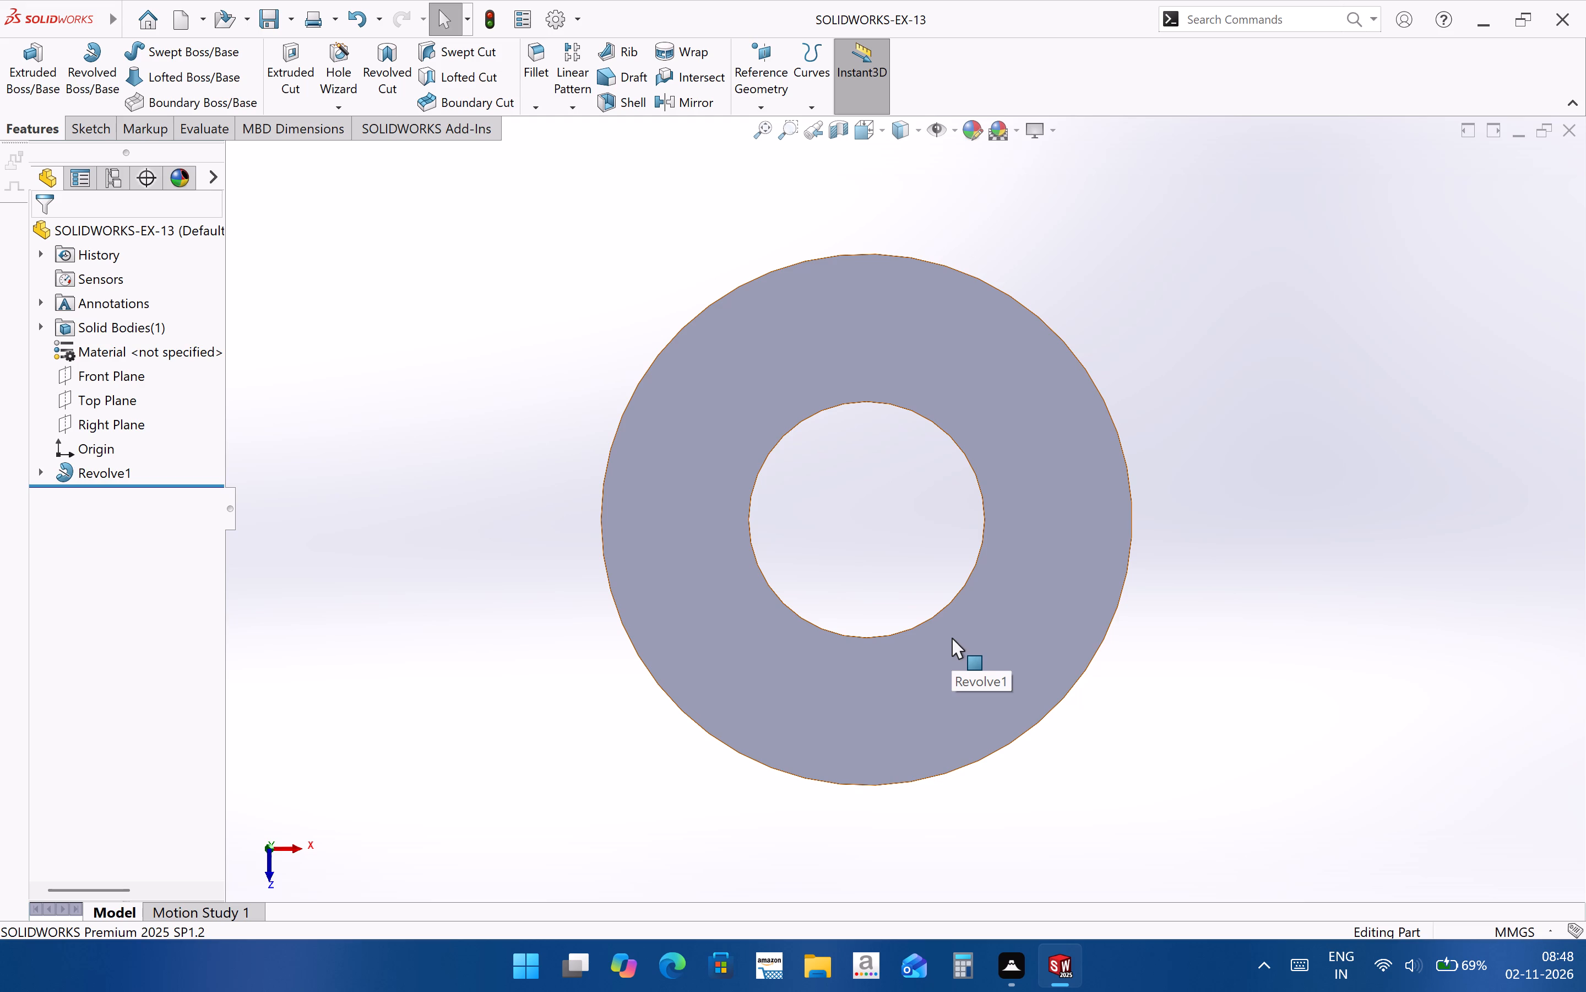
{"action": "left_click", "coordinate": [952, 638]}
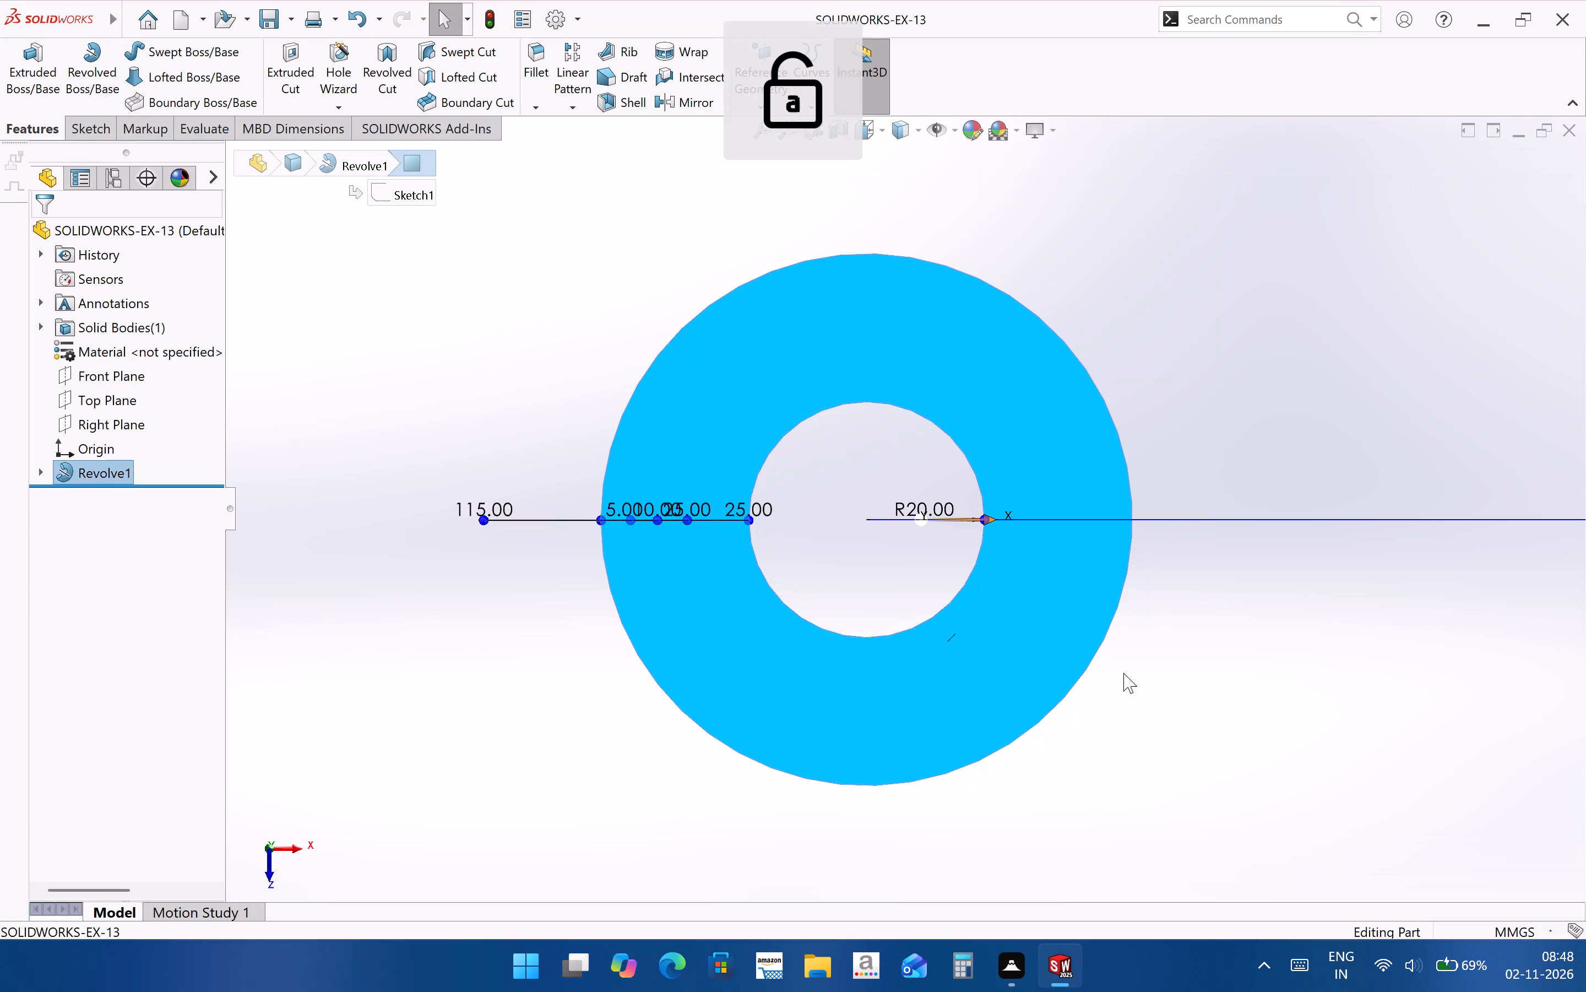
{"action": "left_click", "coordinate": [1258, 763]}
{"action": "left_click", "coordinate": [1000, 632]}
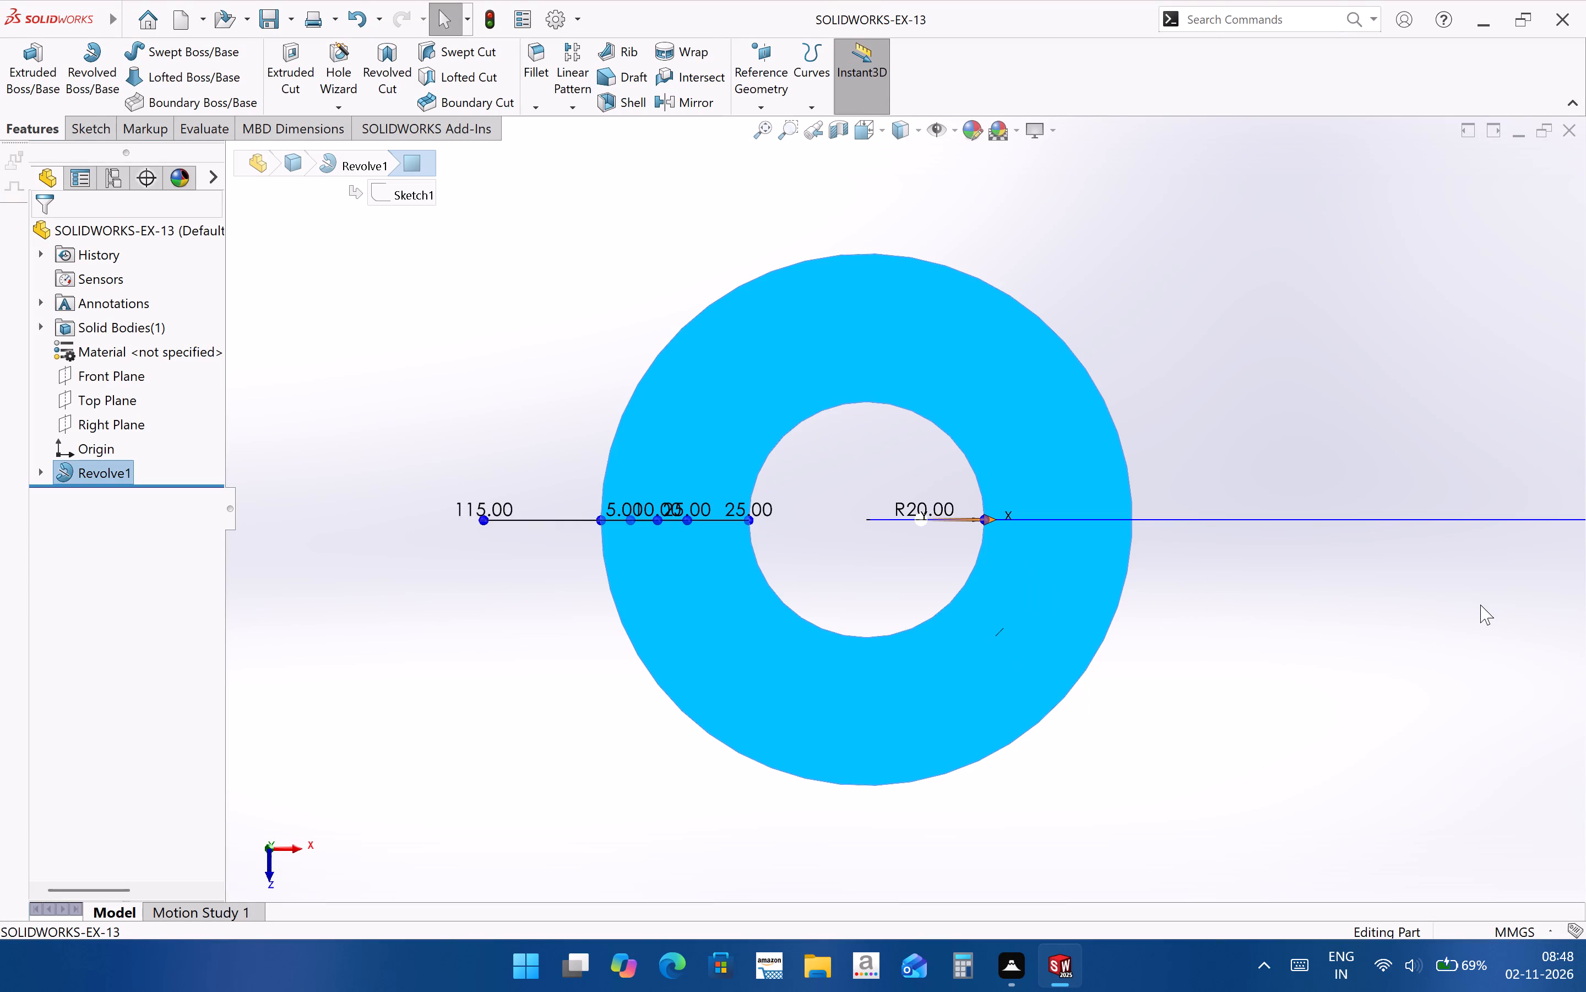
{"action": "key", "text": "ctrl+8"}
{"action": "key", "text": "ctrl+8"}
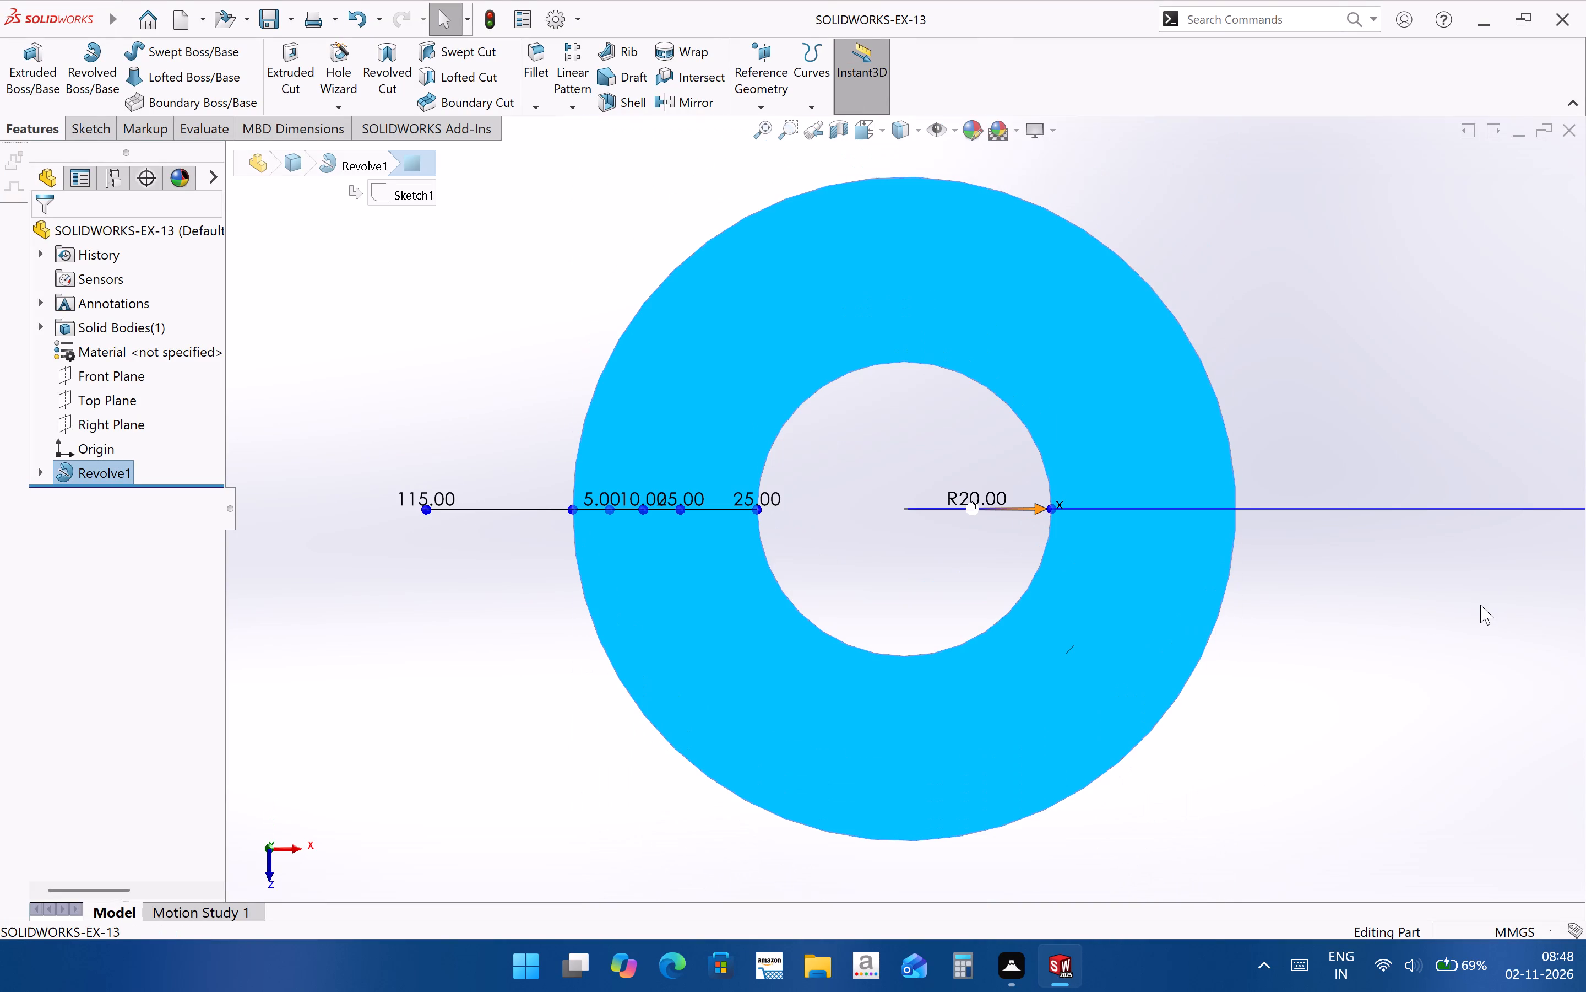
{"action": "left_click", "coordinate": [1143, 902]}
{"action": "left_click", "coordinate": [1051, 752]}
{"action": "left_click", "coordinate": [1292, 761]}
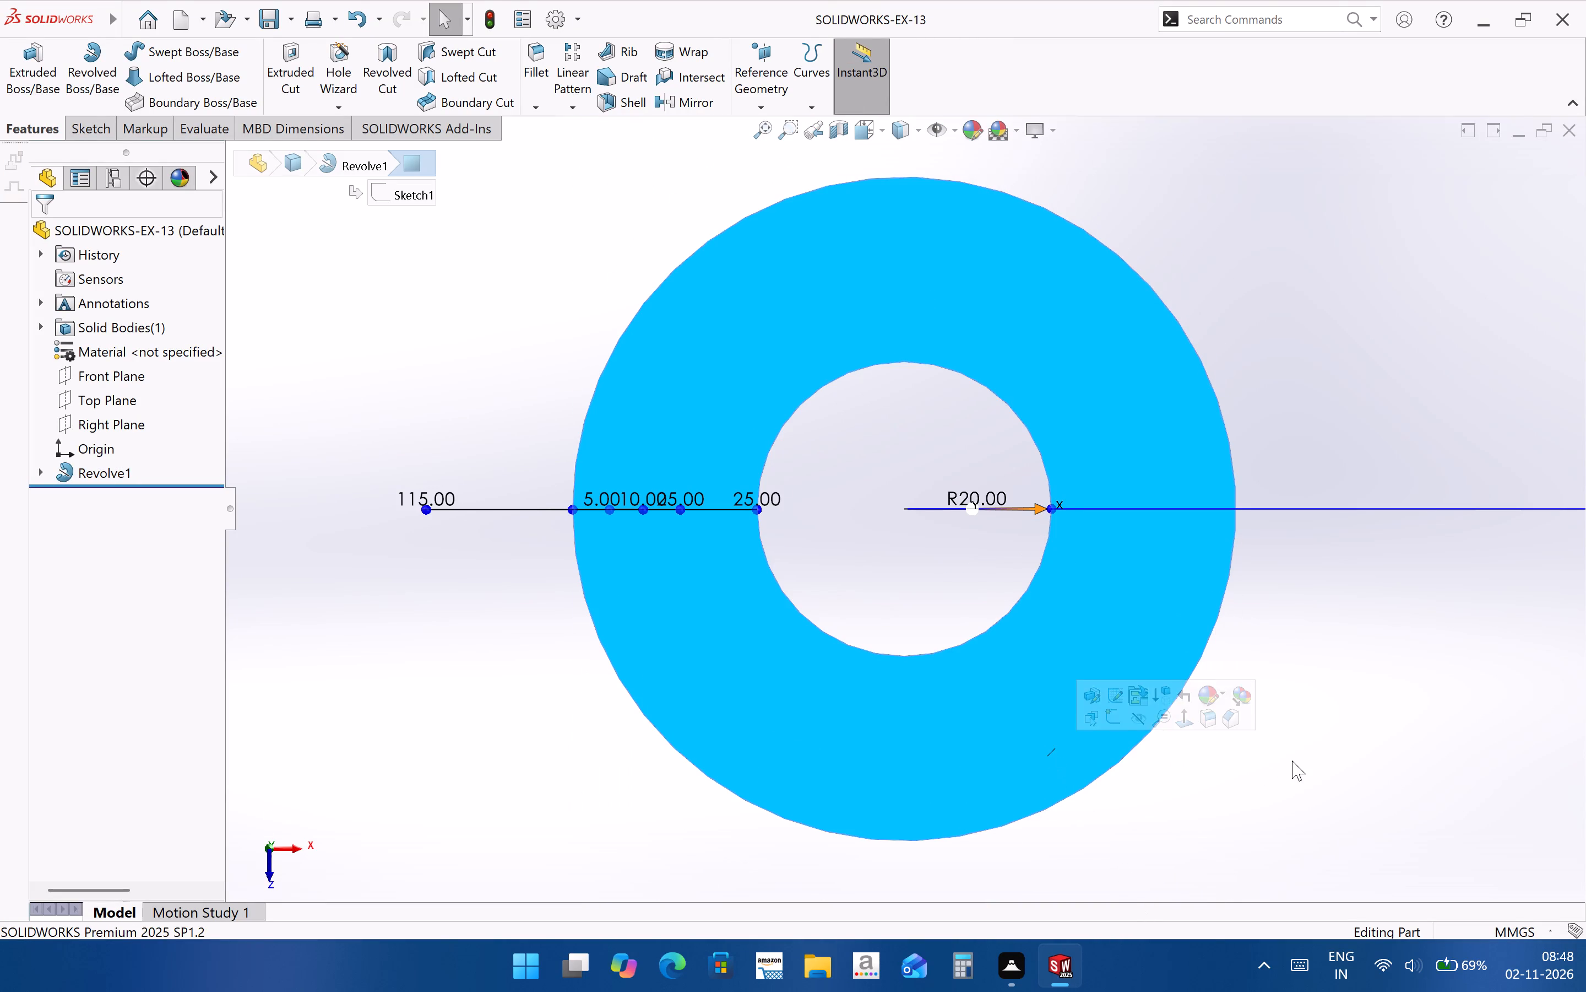
{"action": "left_click", "coordinate": [1083, 656]}
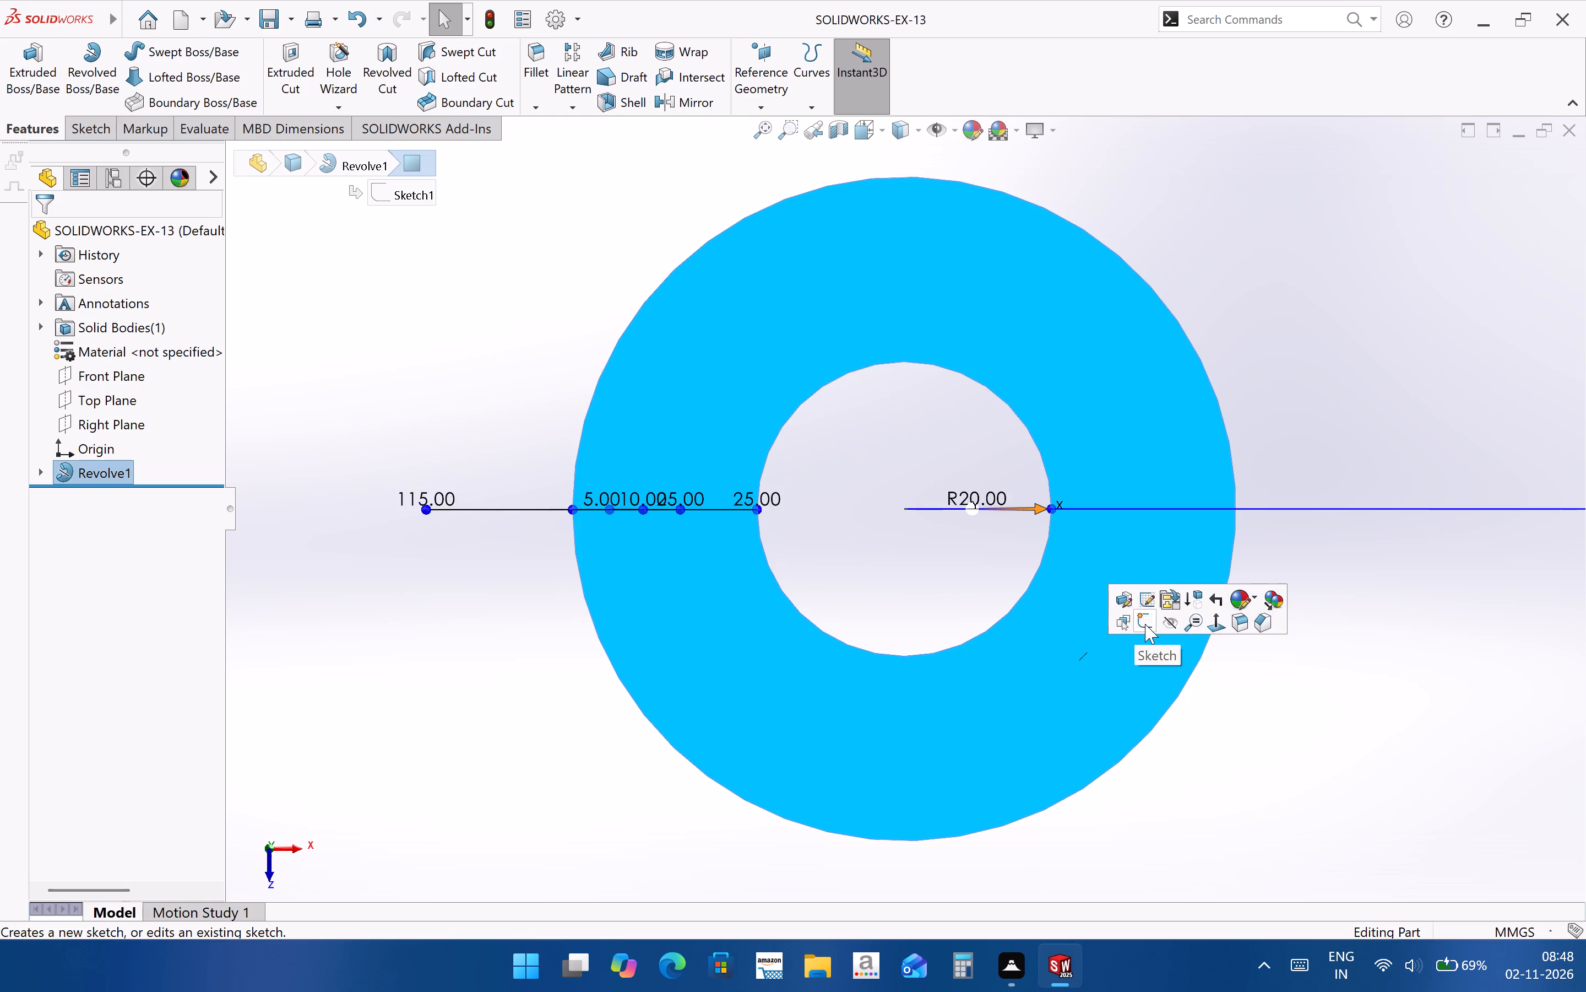
{"action": "left_click", "coordinate": [1145, 624]}
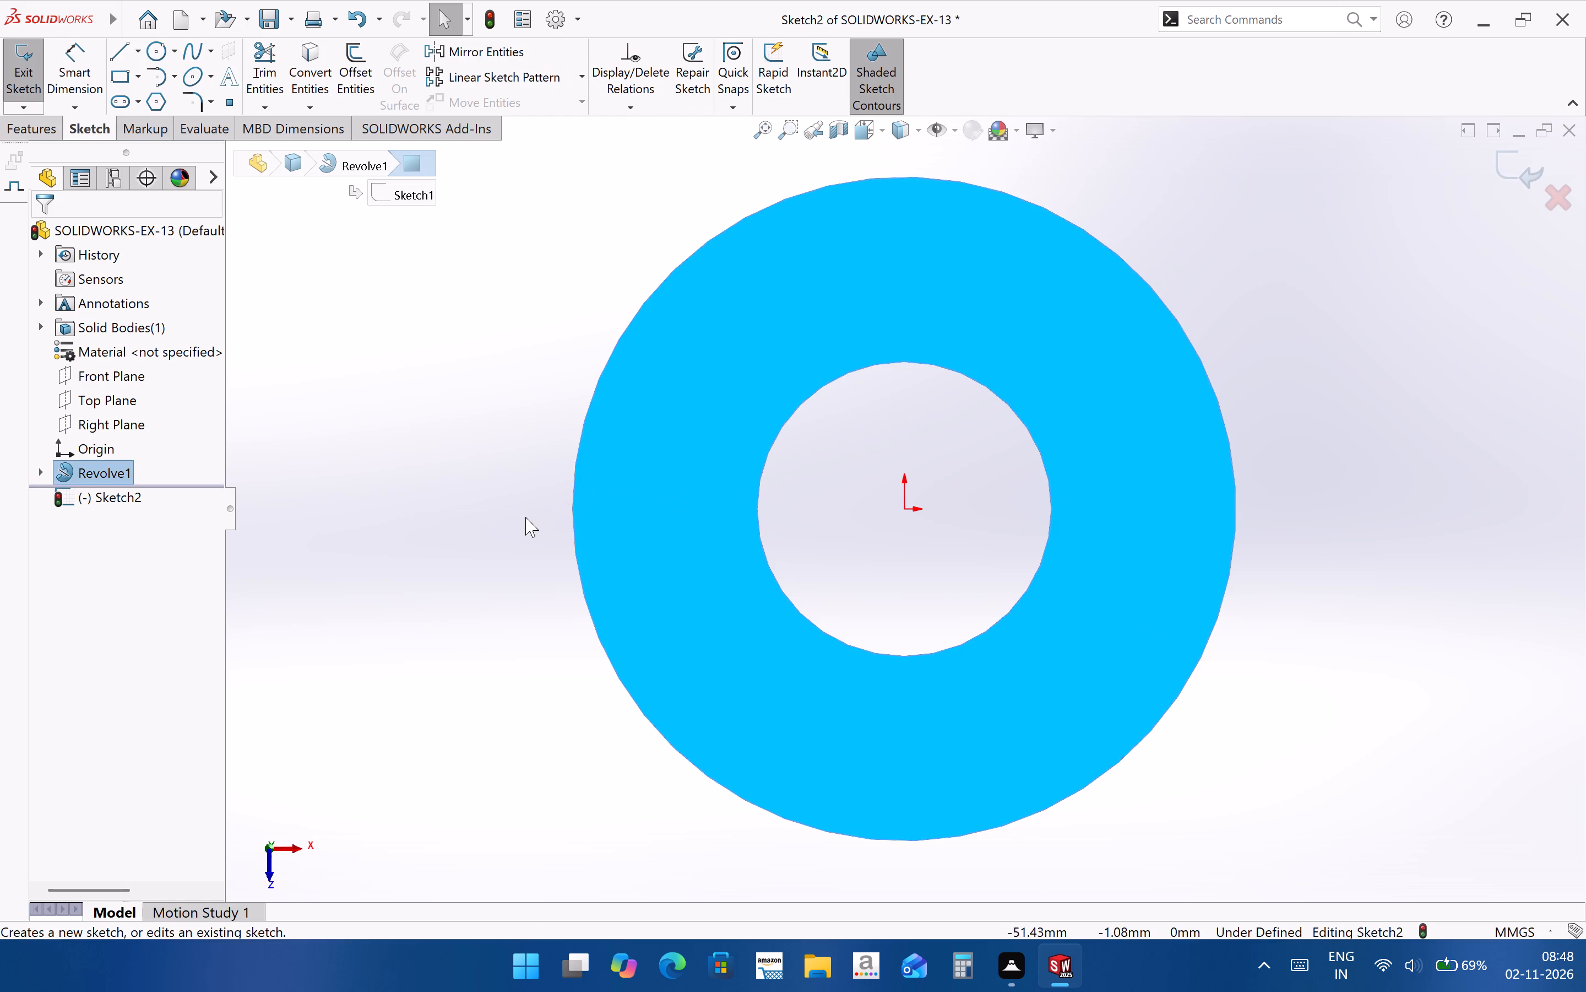
Sketch a center rectangle about 120 x 98 mm, centered on the origin and enclosing the annular face.
{"action": "scroll", "coordinate": [674, 532], "scroll_direction": "up", "scroll_amount": 2}
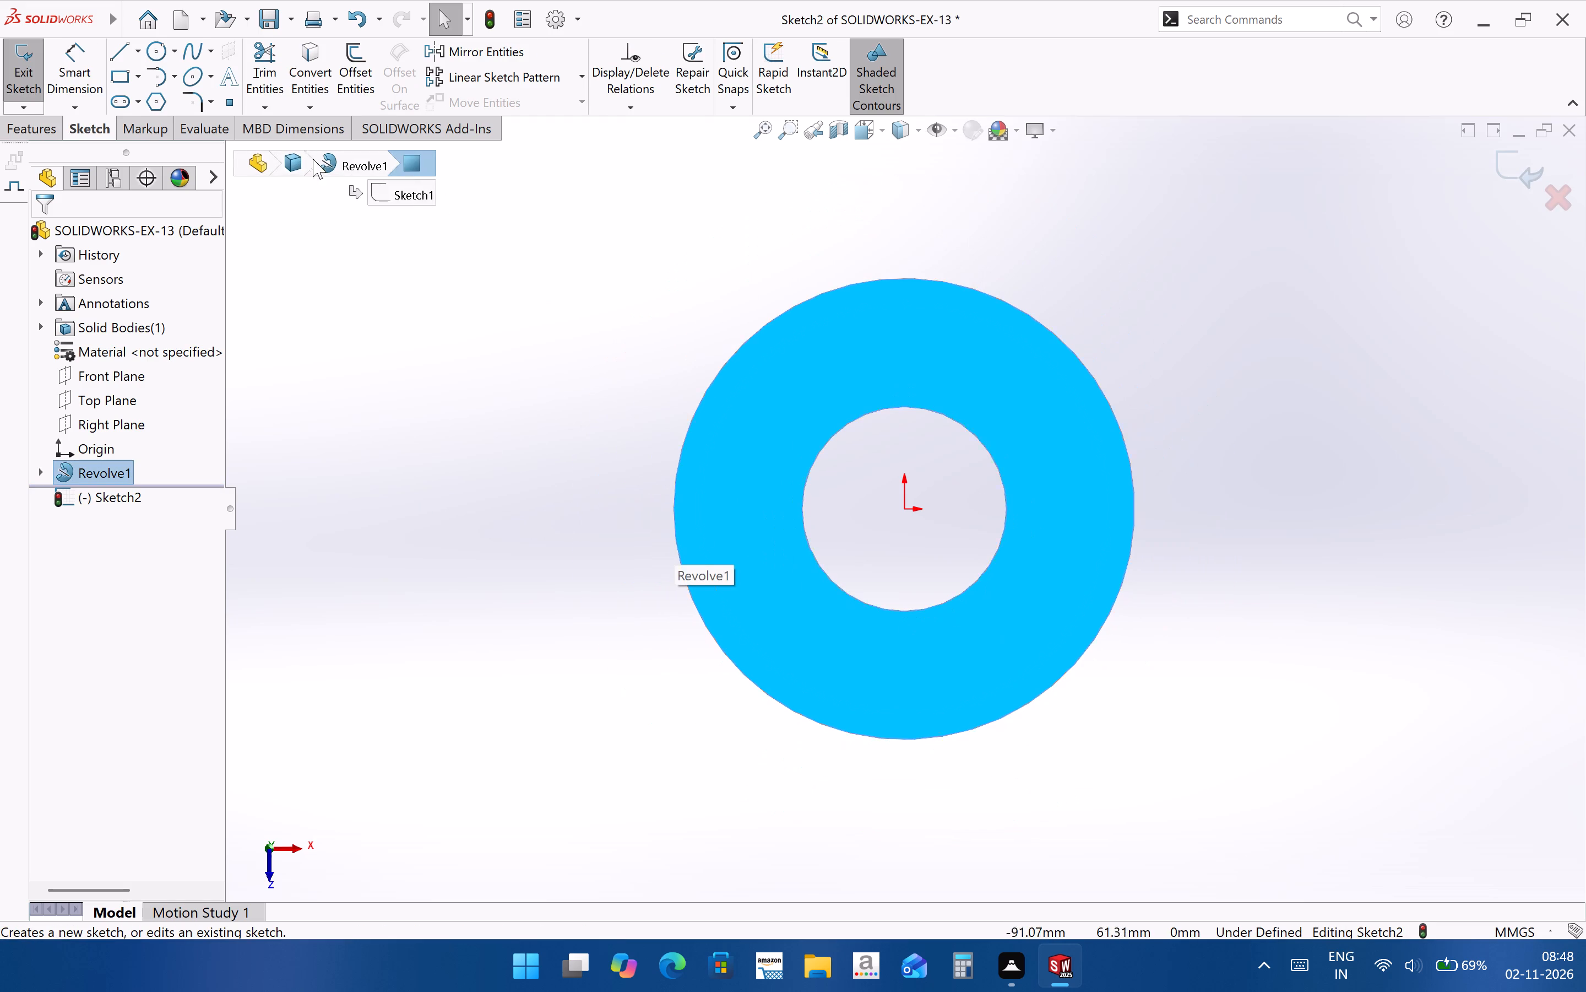
{"action": "left_click", "coordinate": [139, 73]}
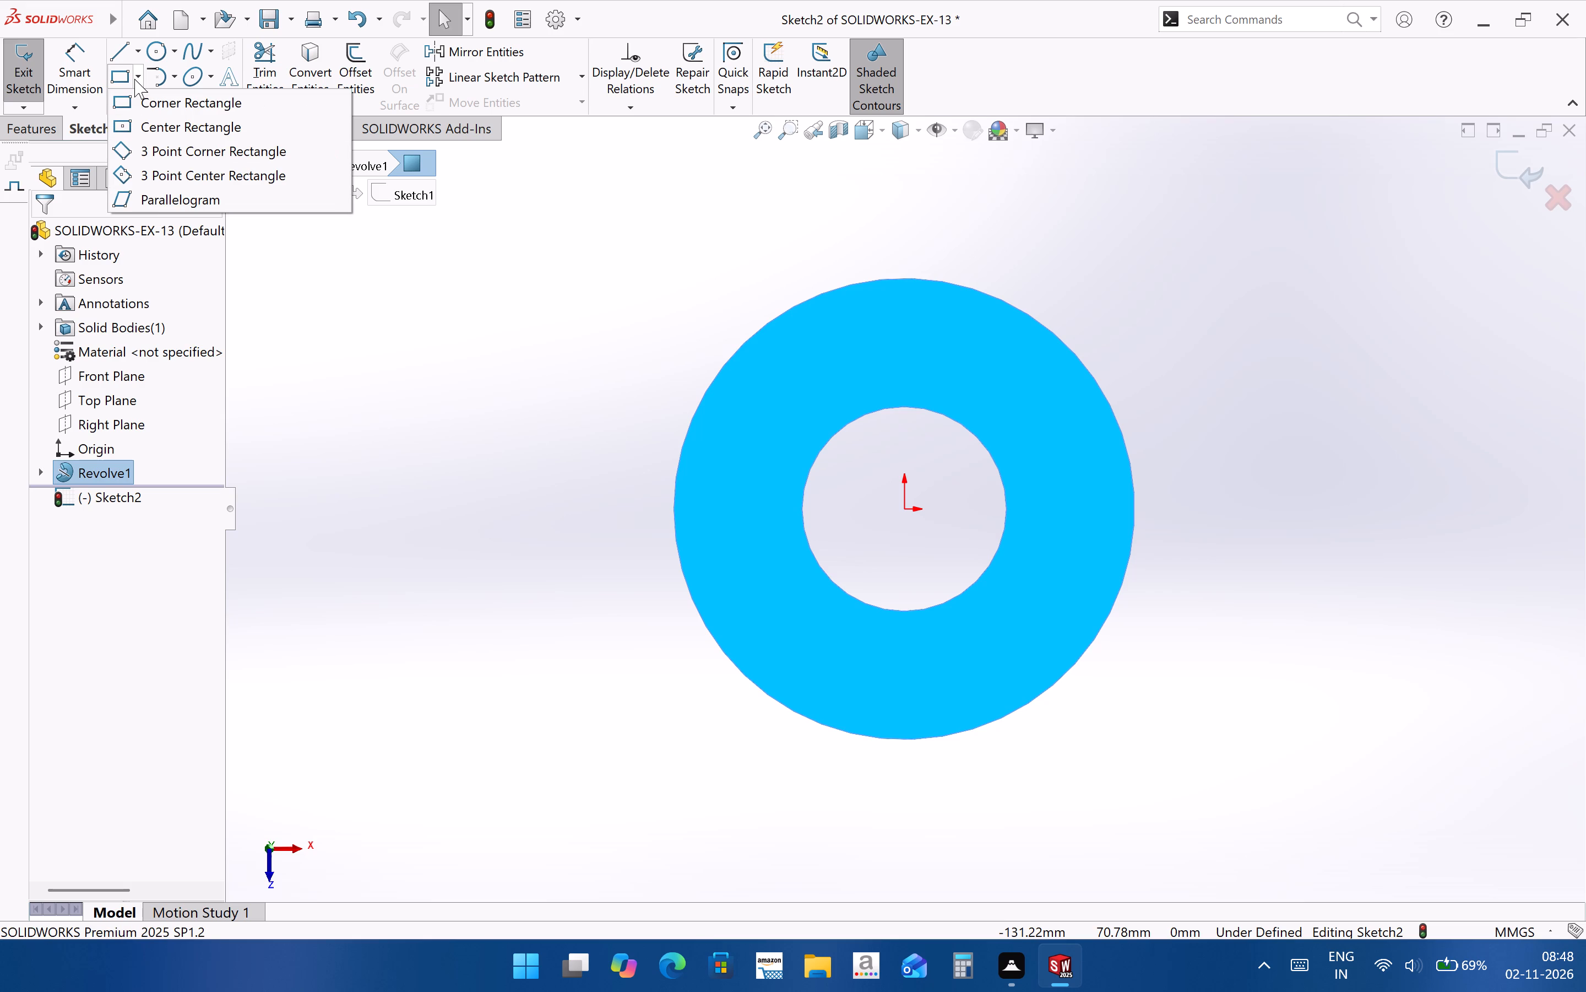
{"action": "left_click", "coordinate": [153, 121]}
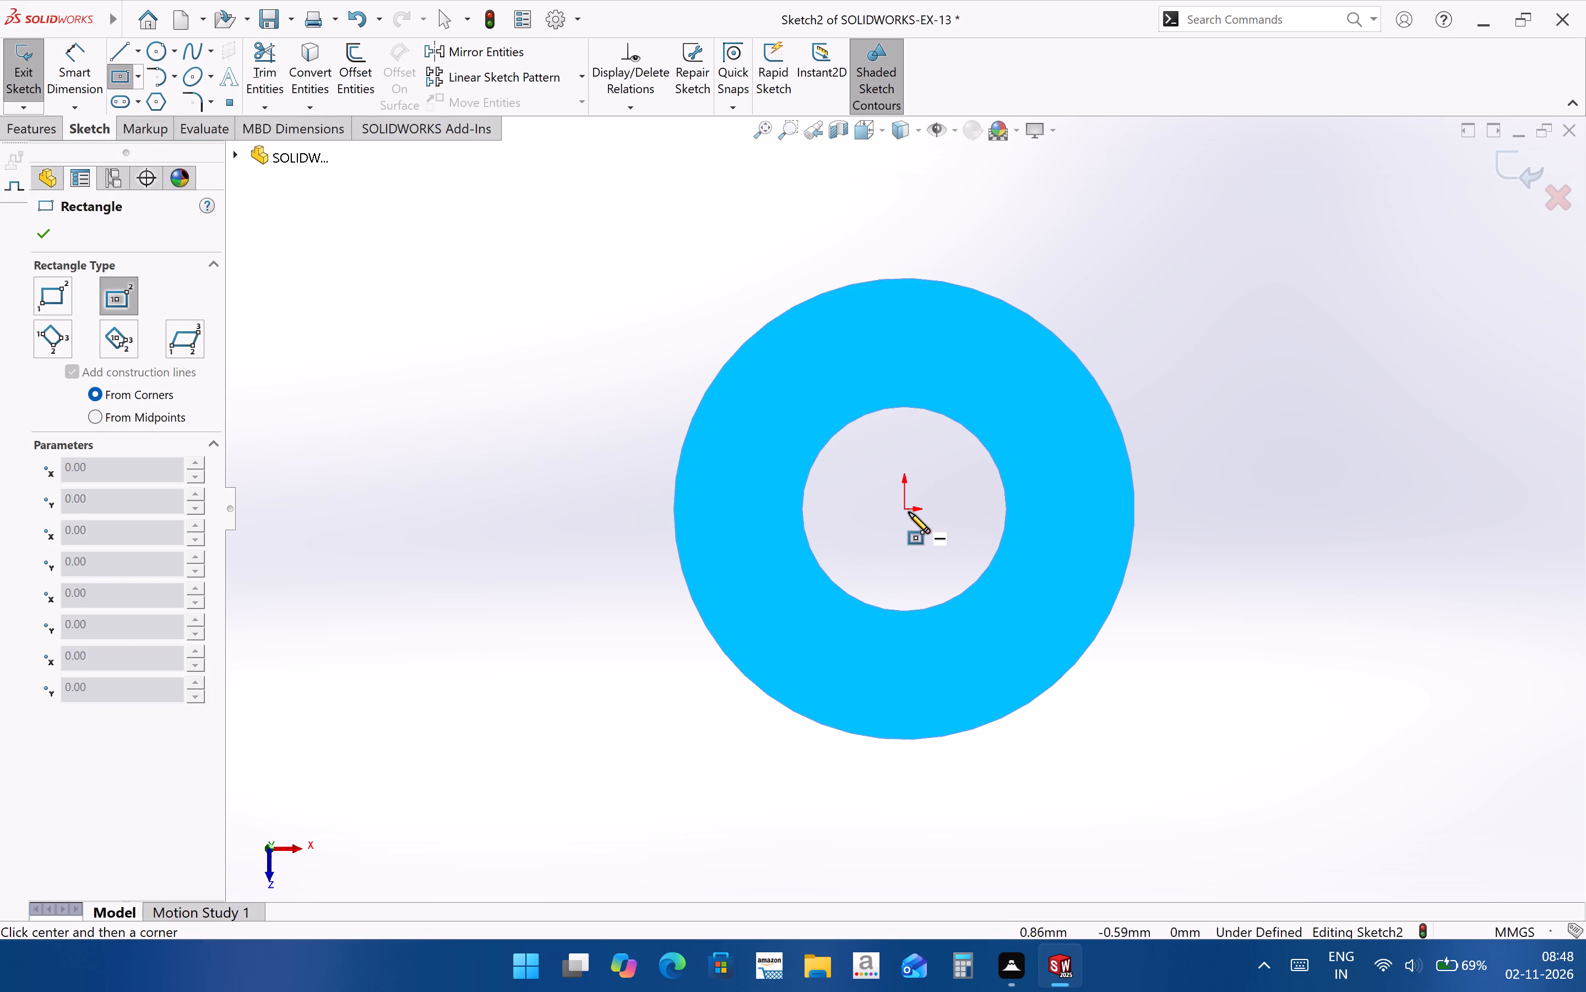
{"action": "left_click", "coordinate": [905, 511]}
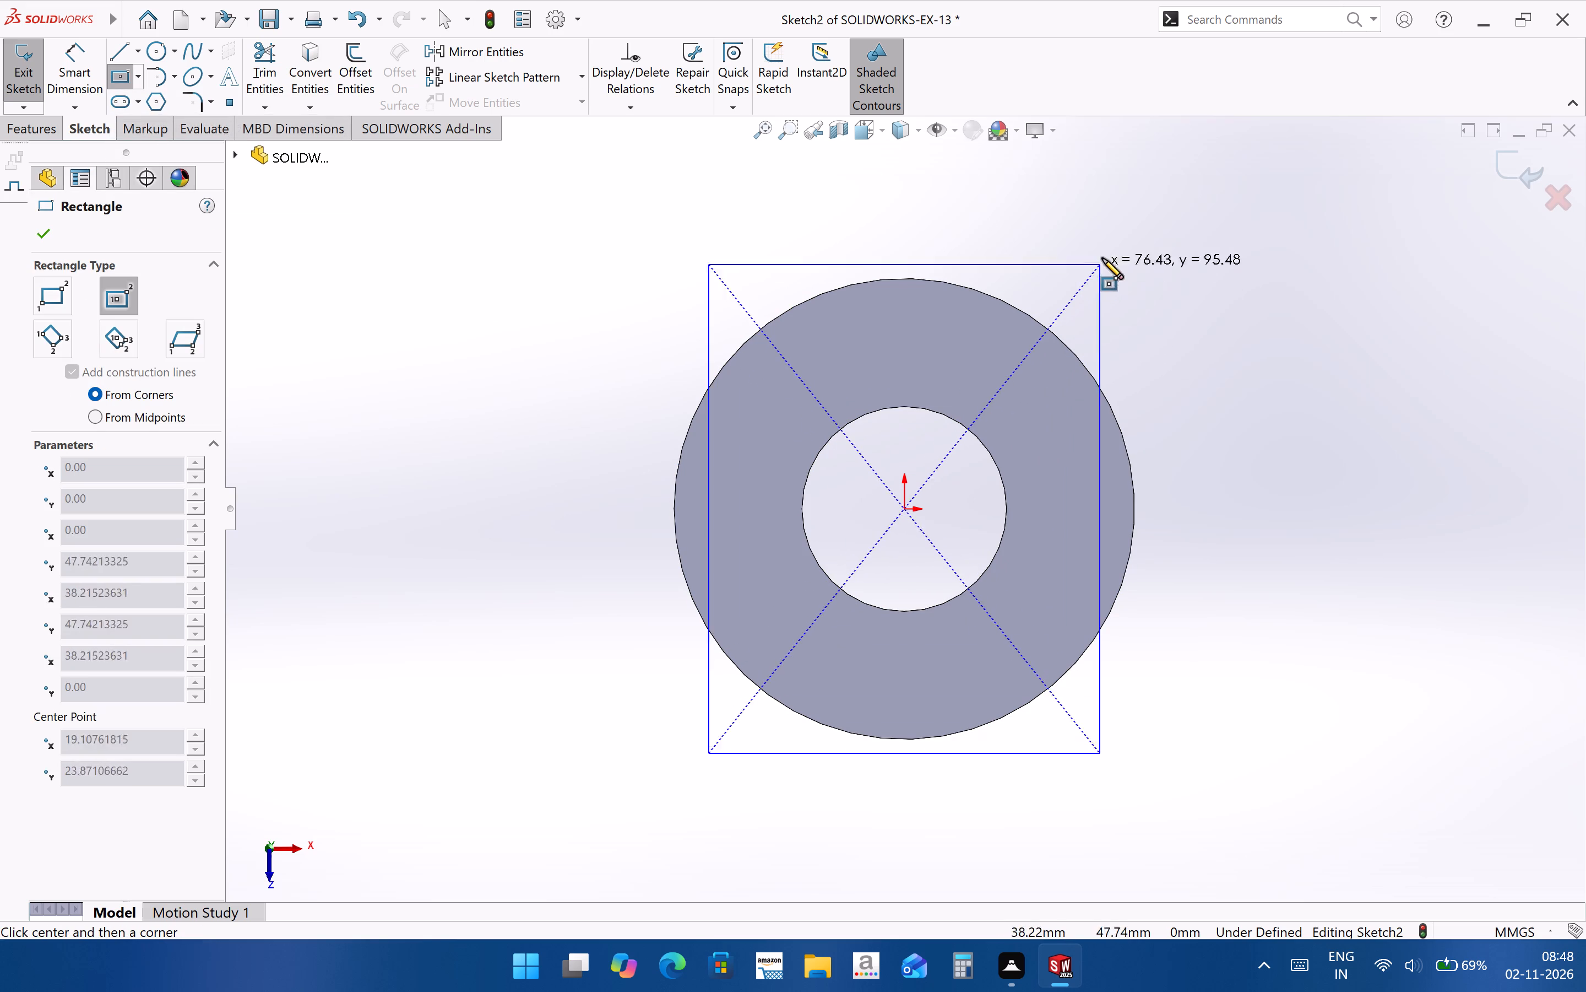
{"action": "left_click", "coordinate": [1212, 257]}
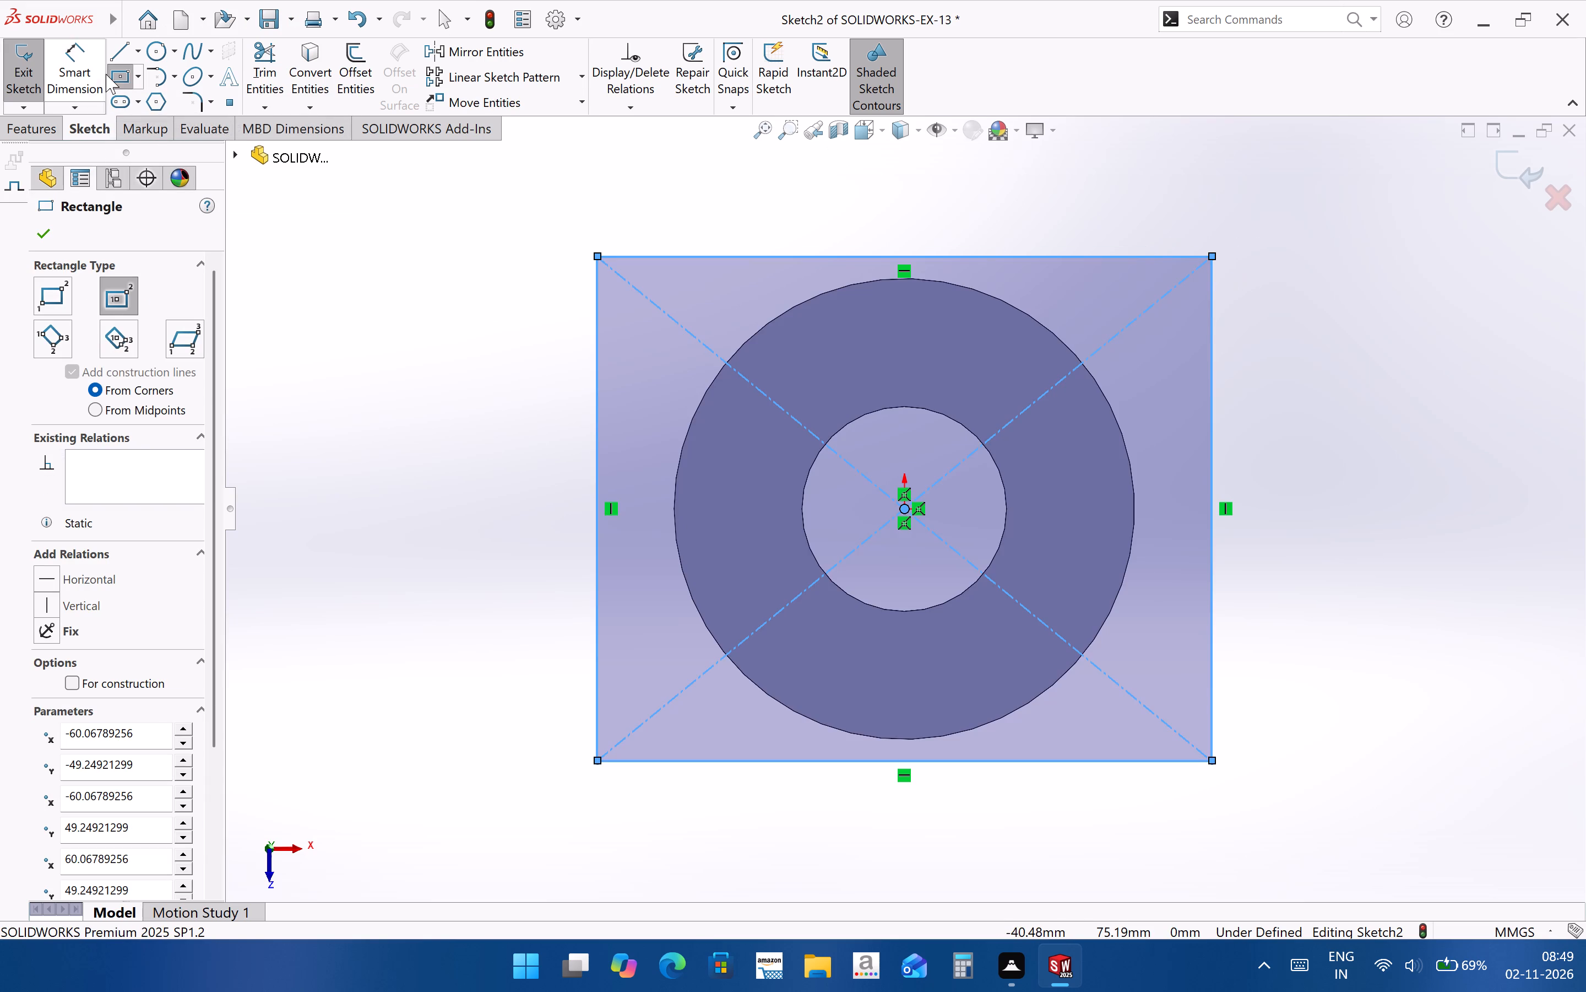
Start Smart Dimension to size the center rectangle.
{"action": "left_click", "coordinate": [80, 68]}
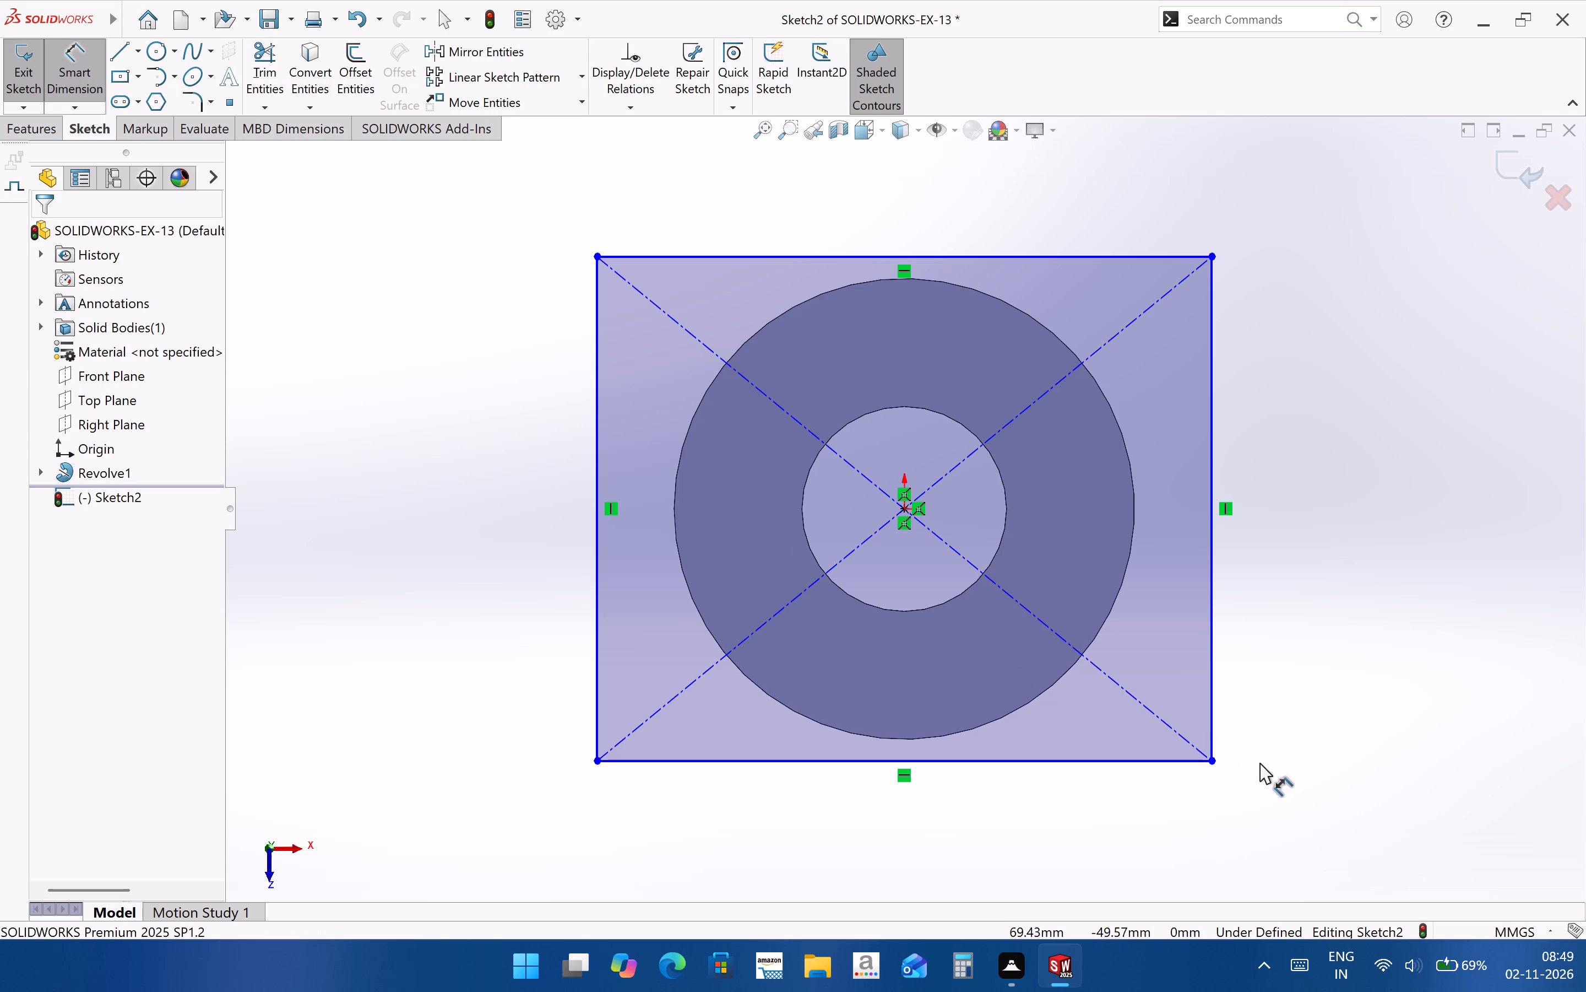
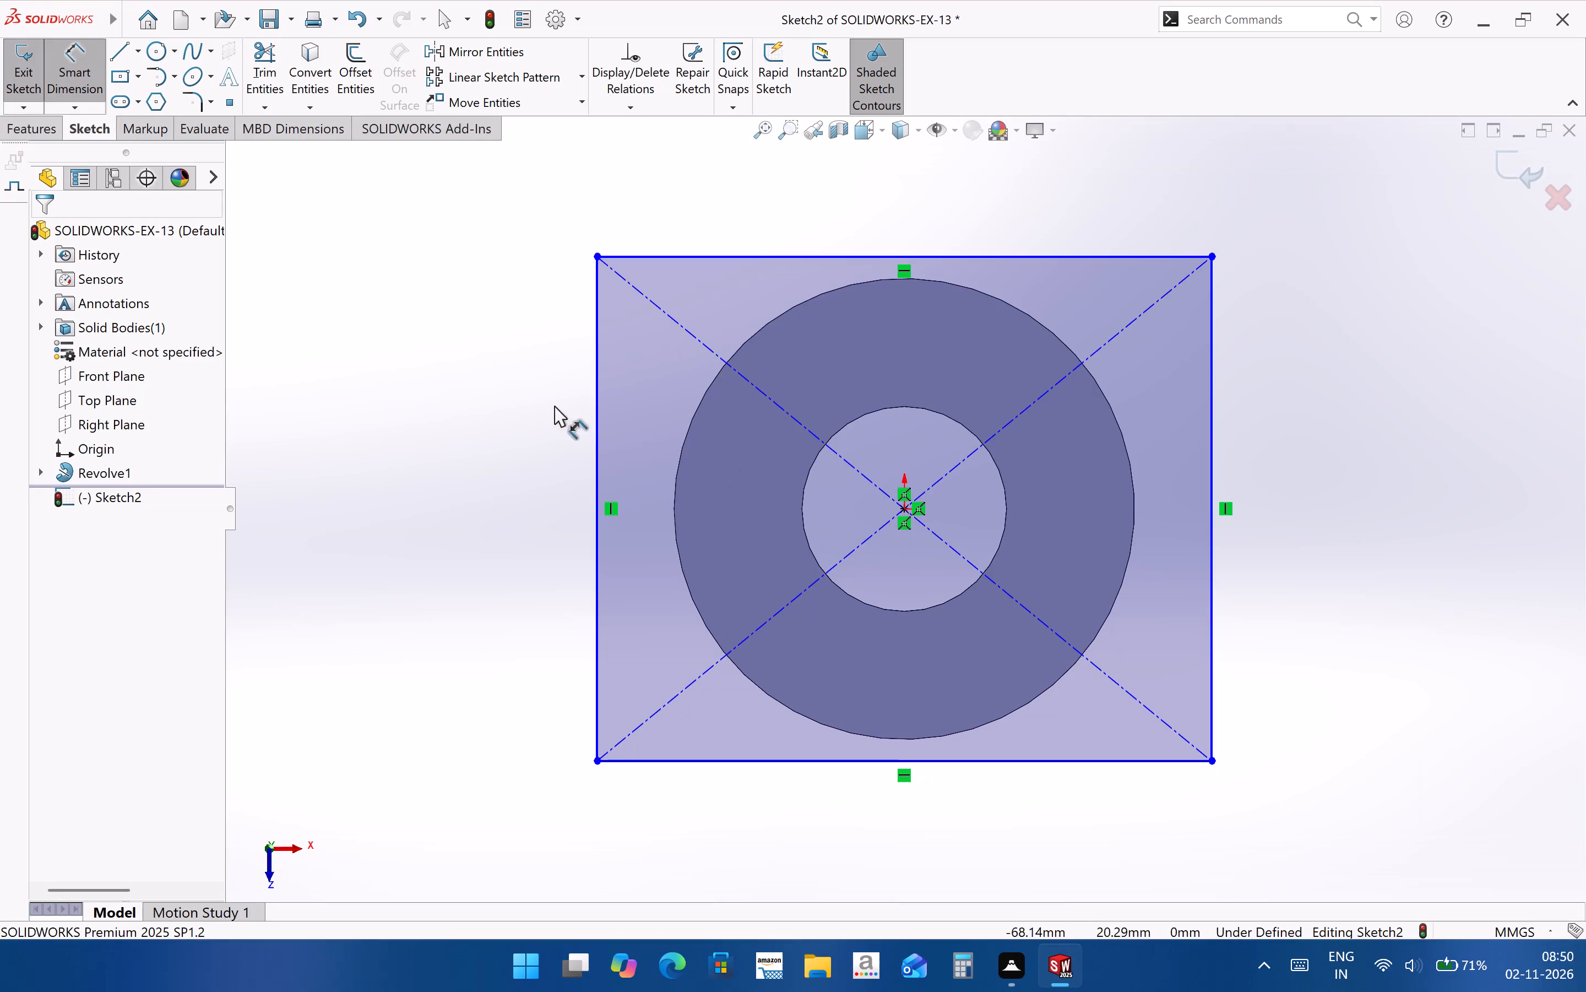
Dimension the center rectangle's vertical side at 100 mm.
{"action": "left_click", "coordinate": [596, 484]}
{"action": "left_click", "coordinate": [580, 483]}
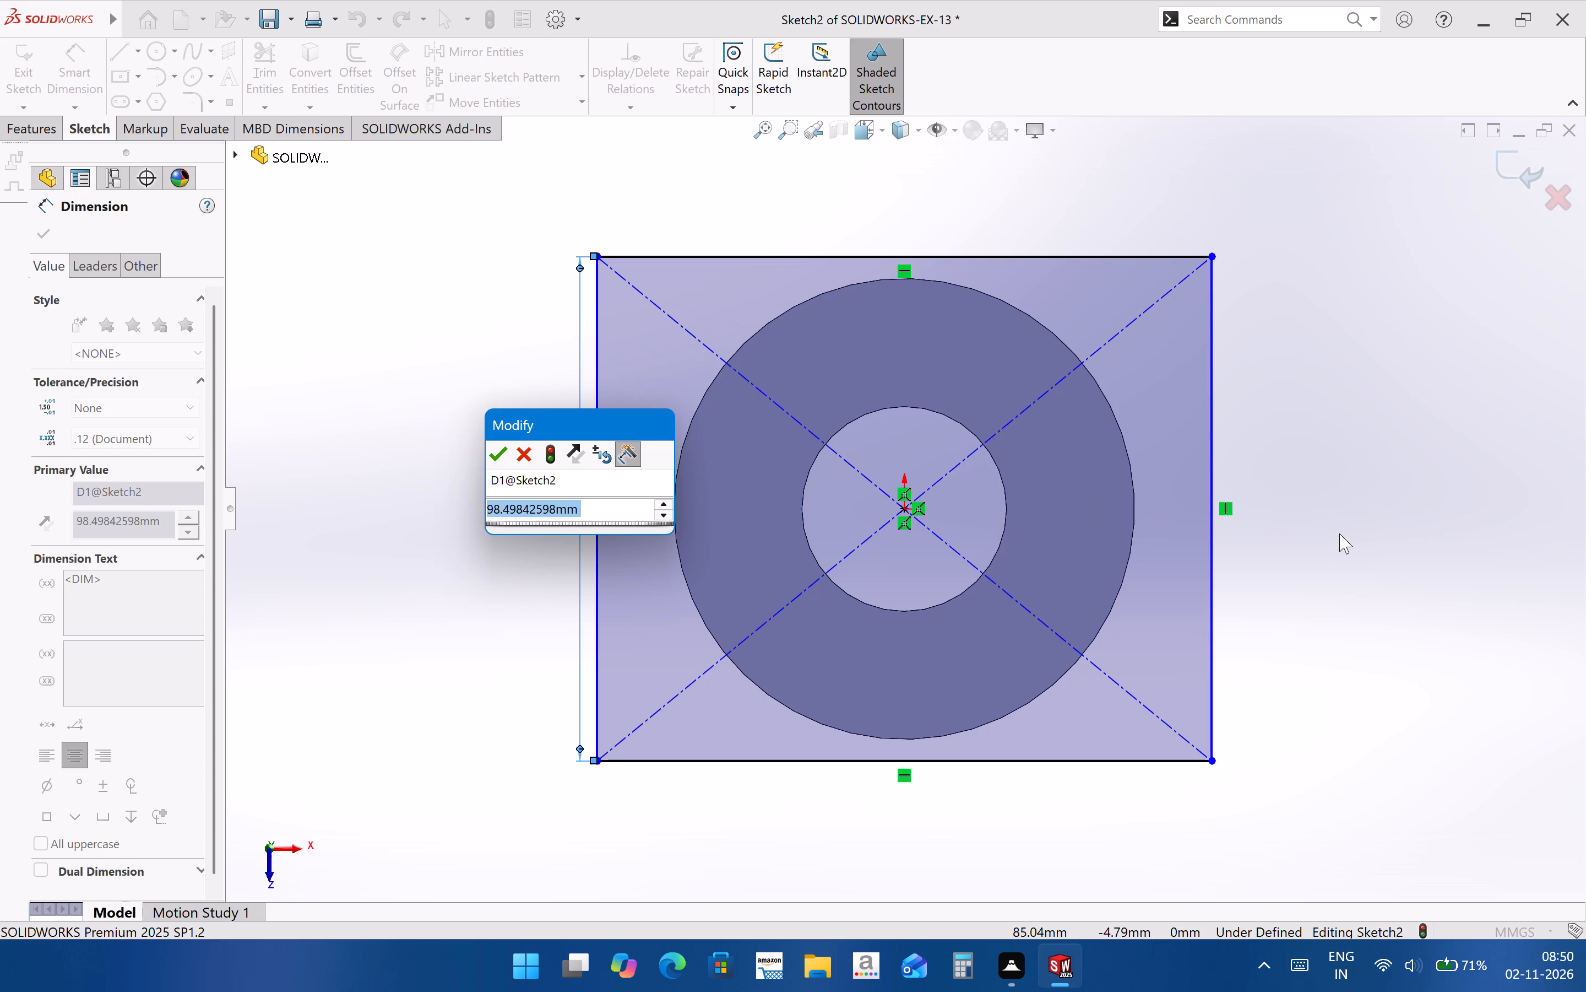
{"action": "type", "text": "100"}
{"action": "key", "text": "Return"}
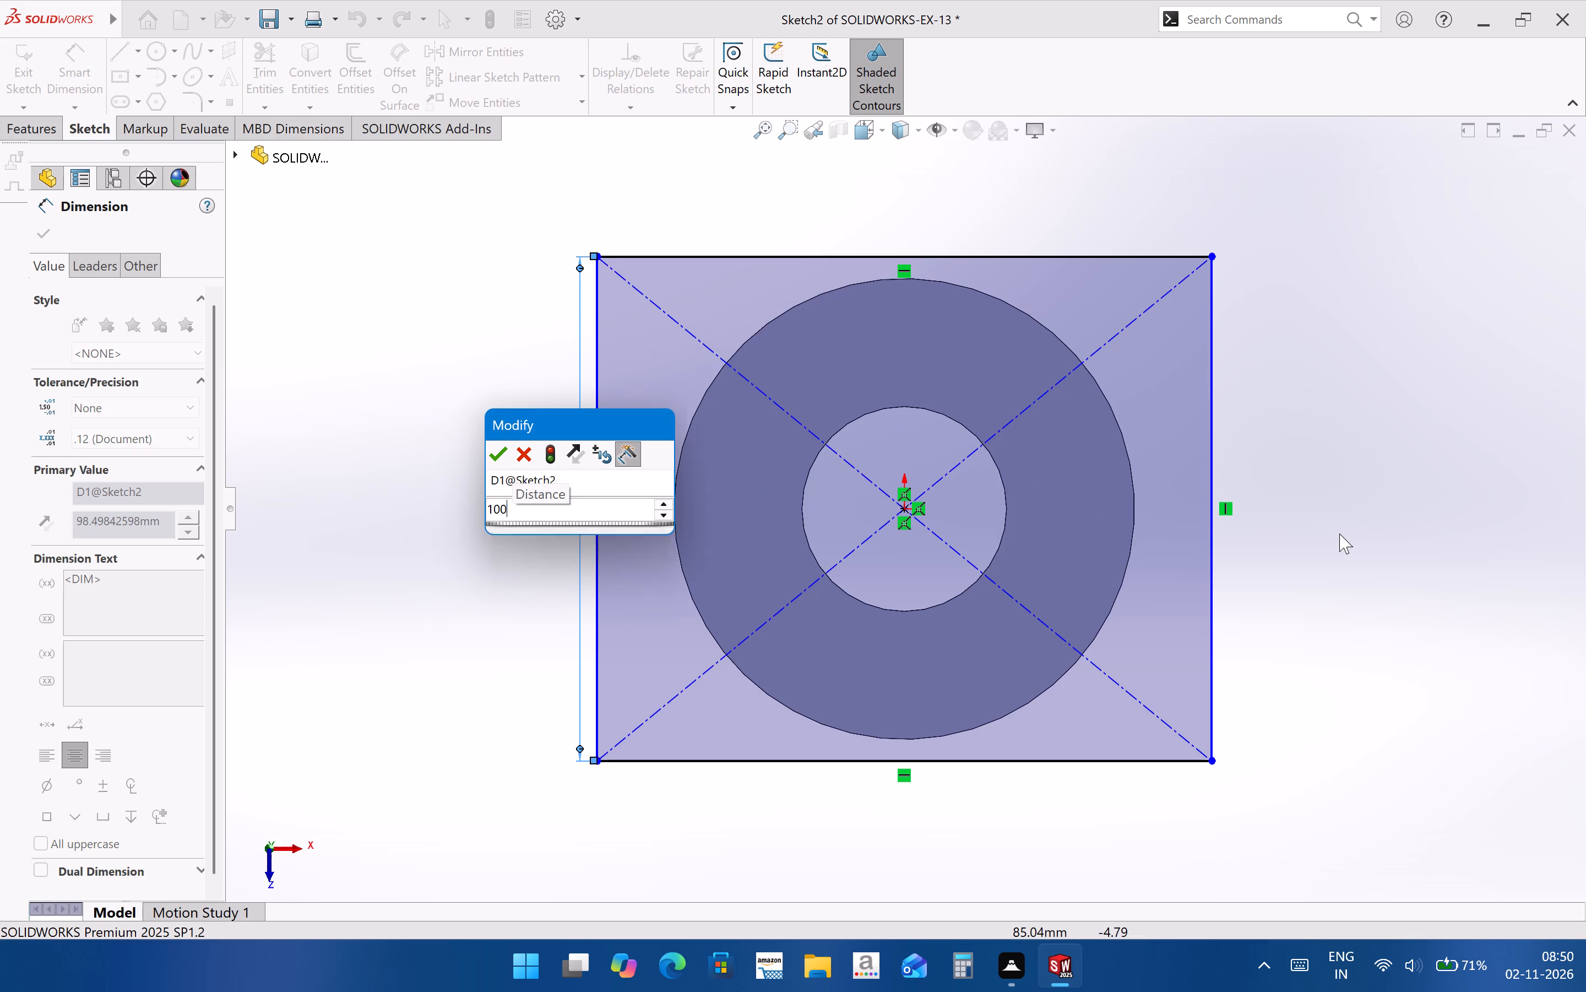
{"action": "left_click", "coordinate": [1339, 533]}
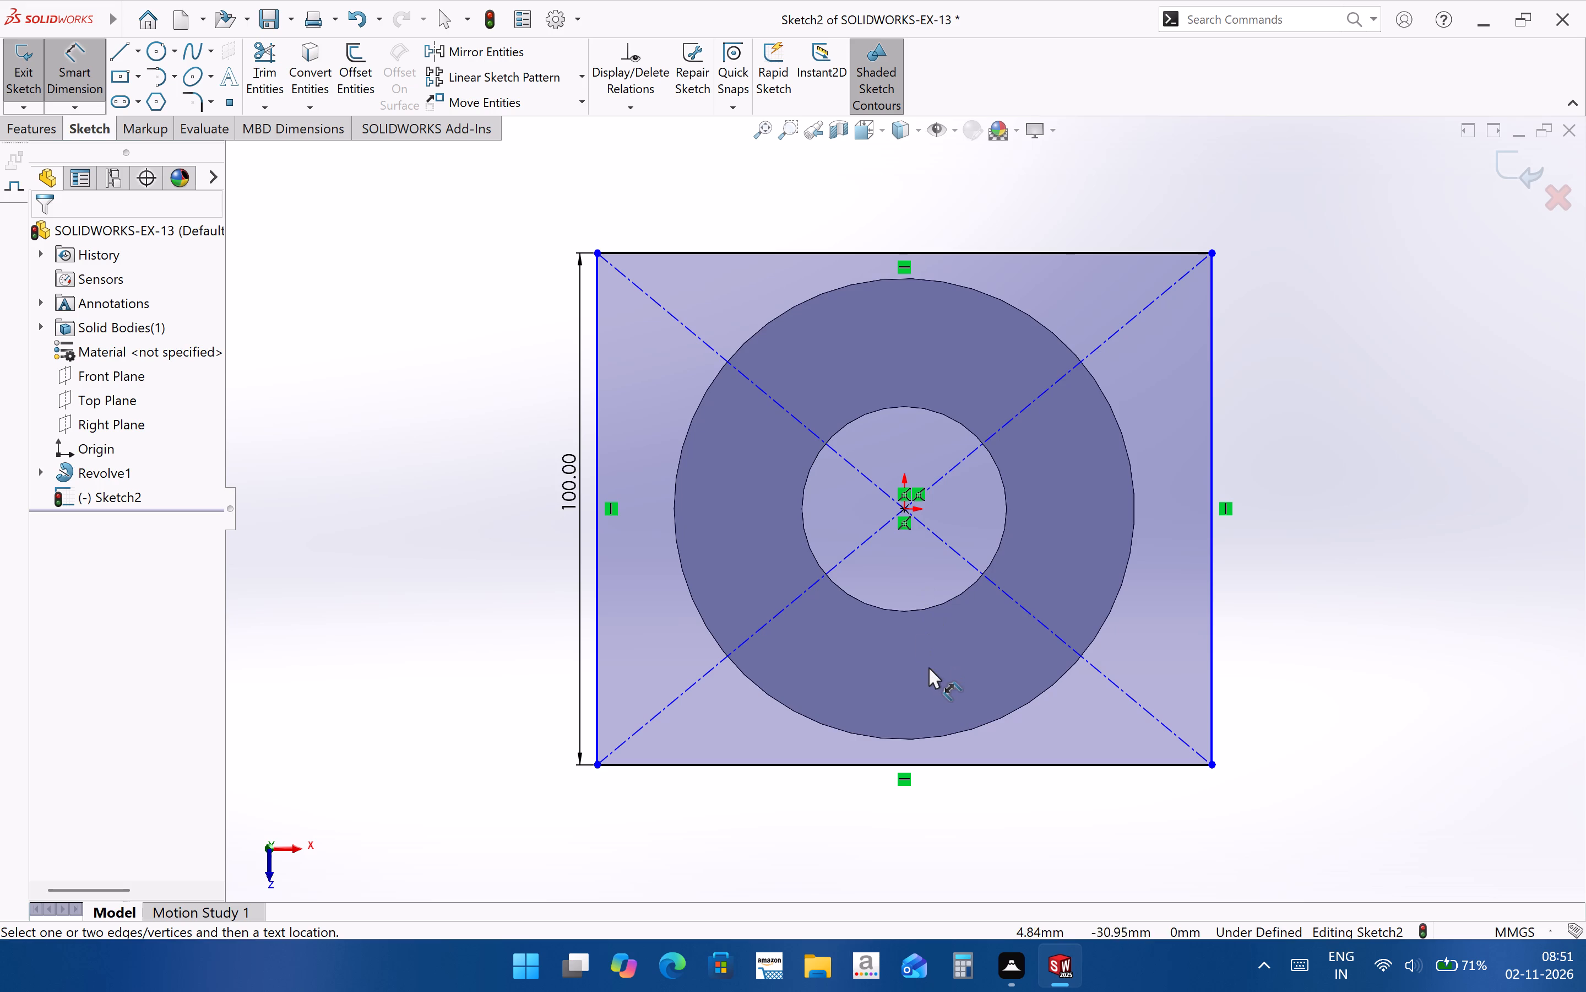
{"action": "key", "text": "Escape"}
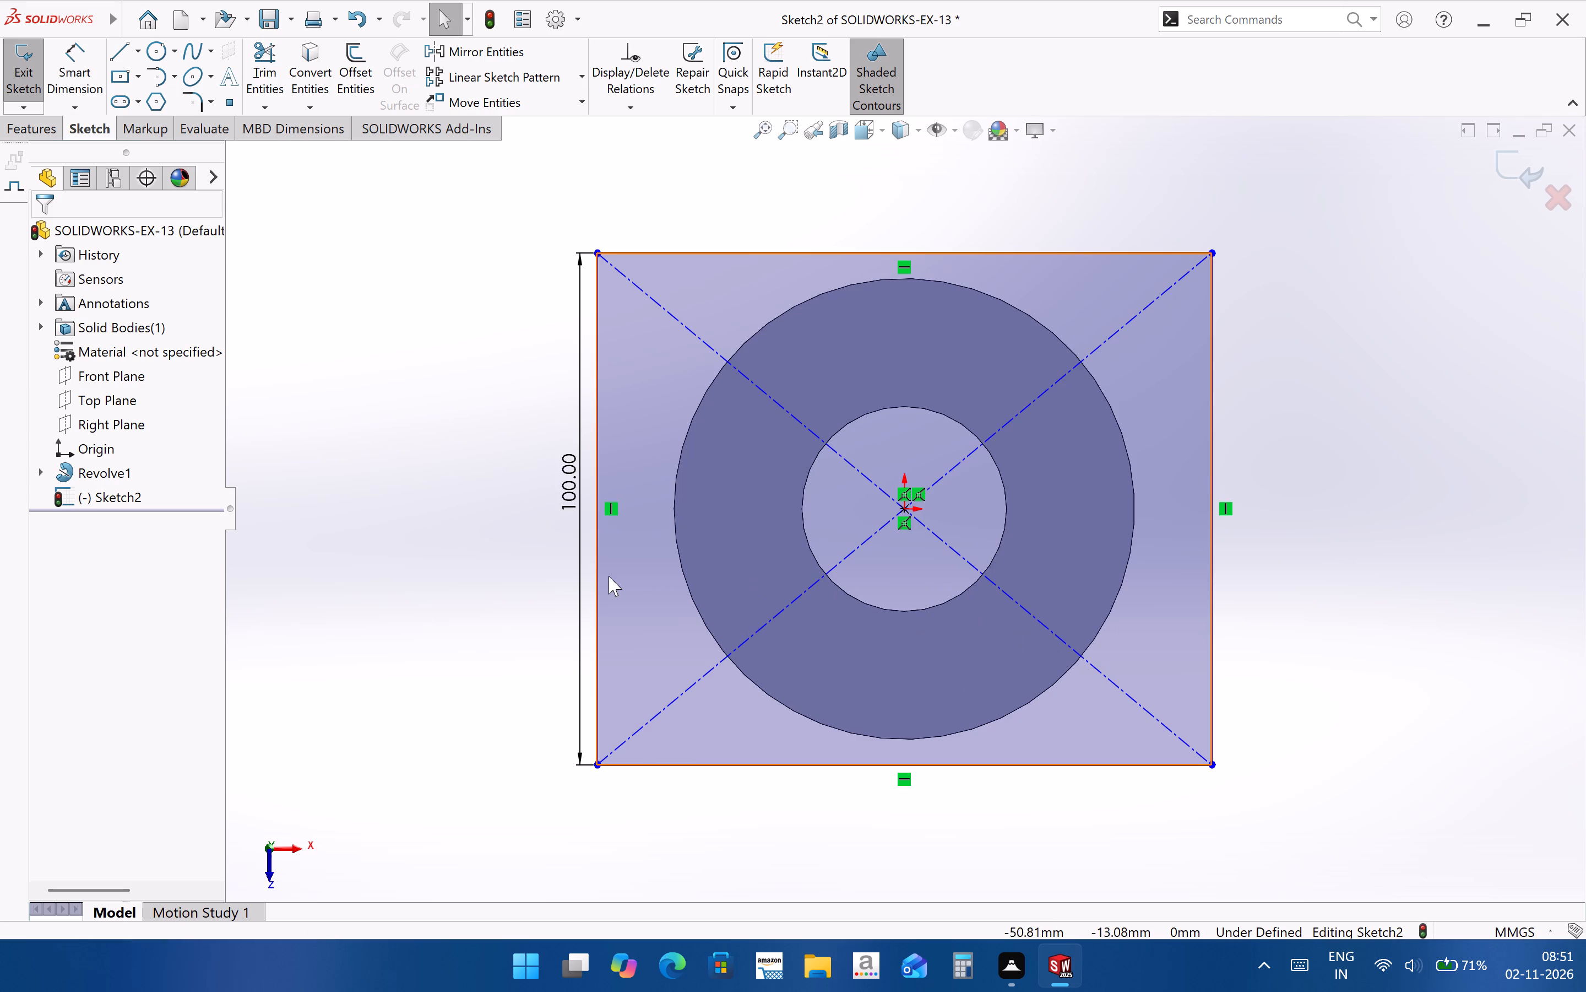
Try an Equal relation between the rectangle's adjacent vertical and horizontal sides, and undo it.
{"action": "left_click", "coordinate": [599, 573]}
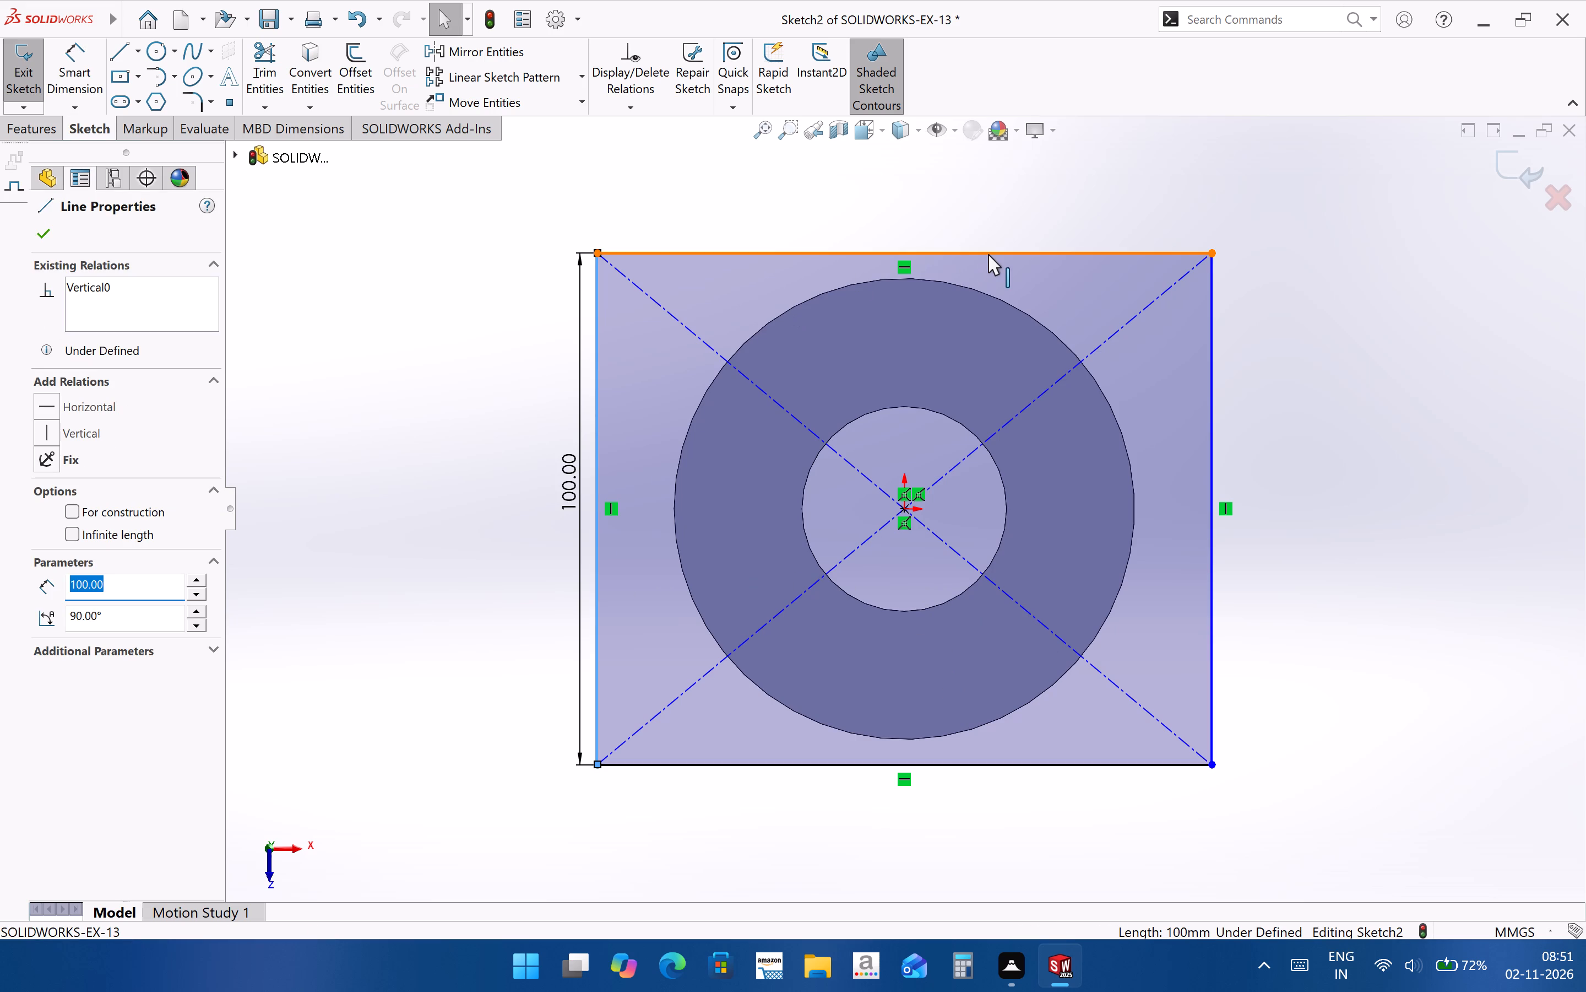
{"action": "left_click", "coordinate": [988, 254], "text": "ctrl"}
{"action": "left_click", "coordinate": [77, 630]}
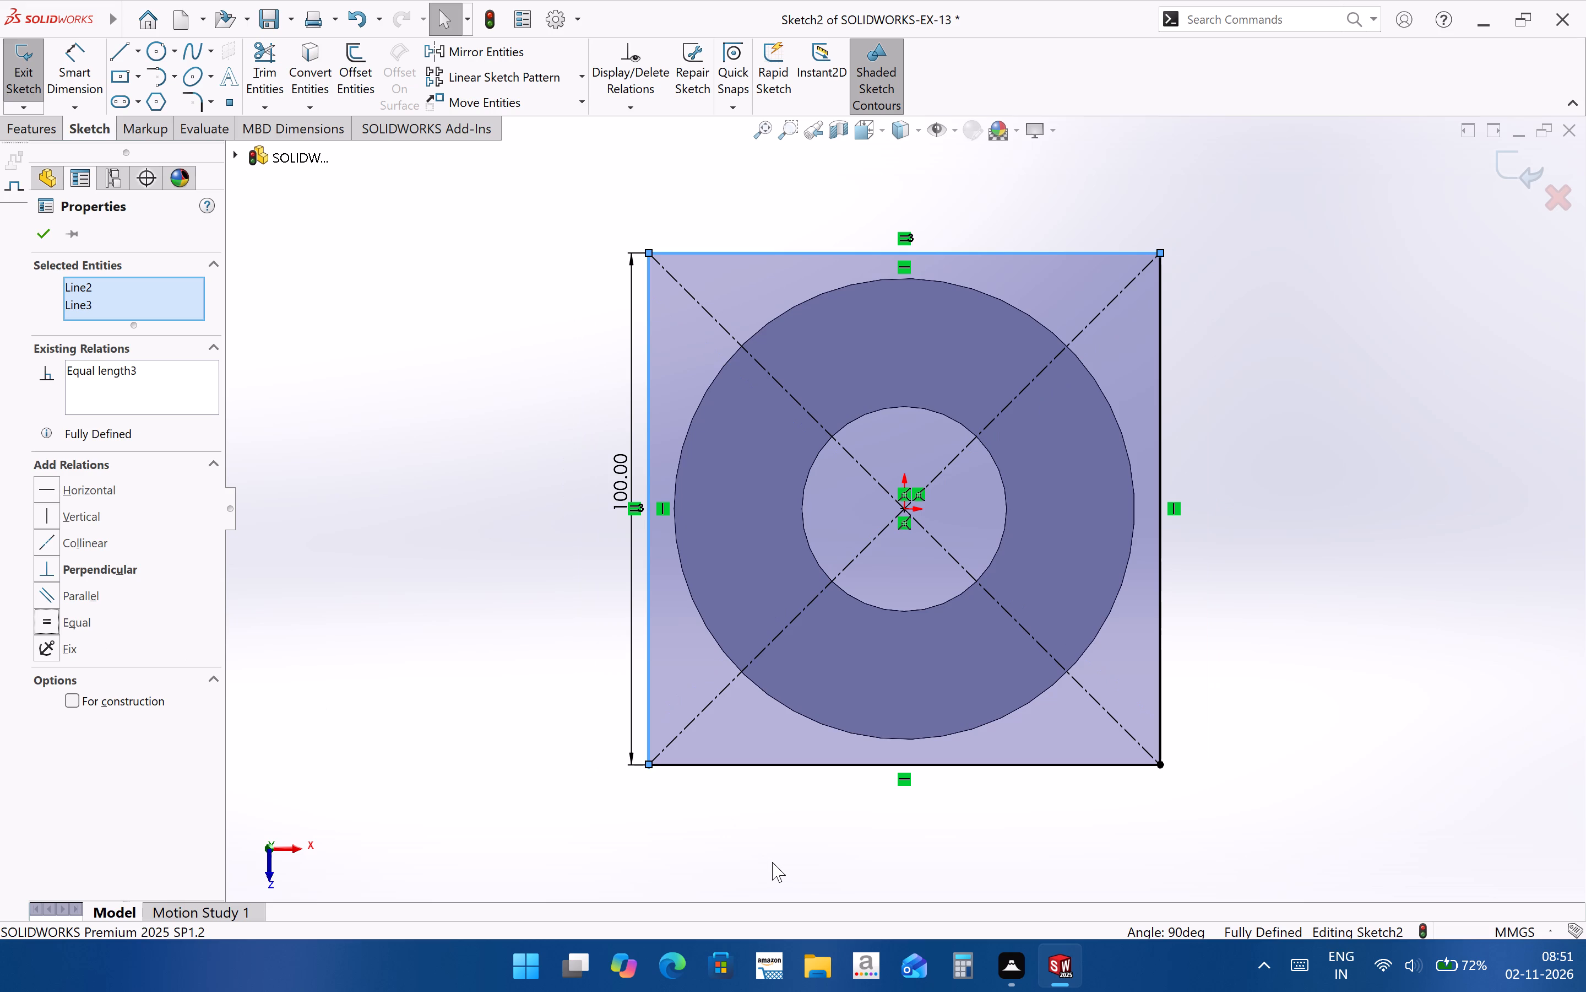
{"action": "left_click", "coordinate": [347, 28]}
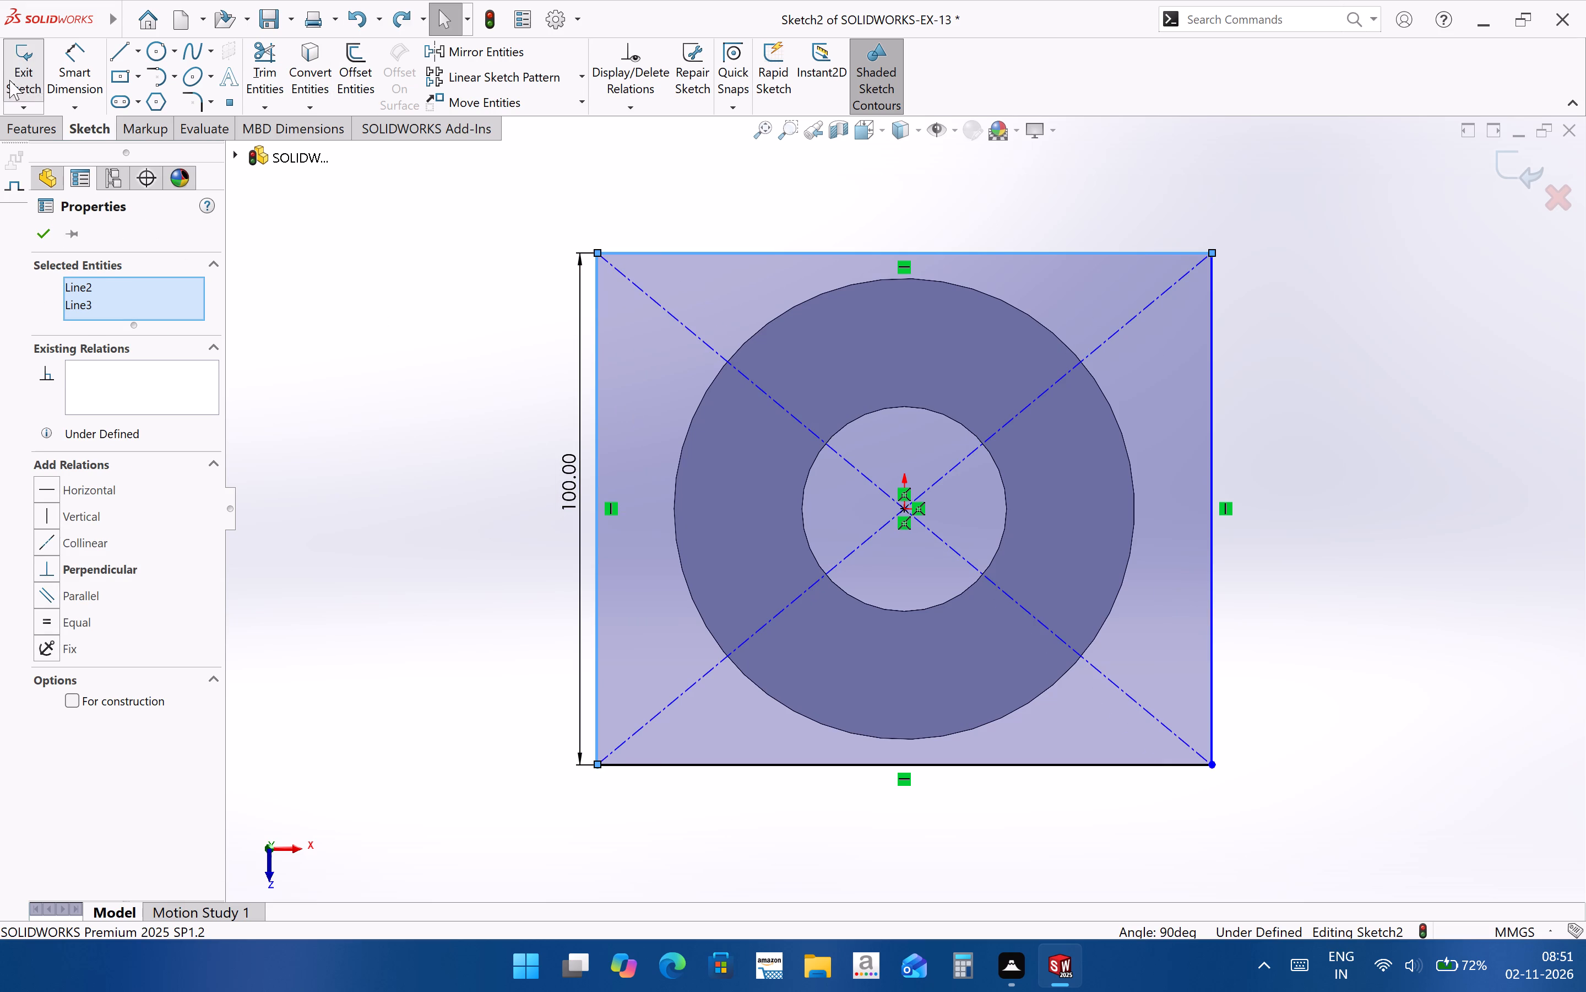
Dimension the rectangle's horizontal side at 120 mm with Smart Dimension.
{"action": "left_click", "coordinate": [55, 63]}
{"action": "left_click", "coordinate": [737, 255]}
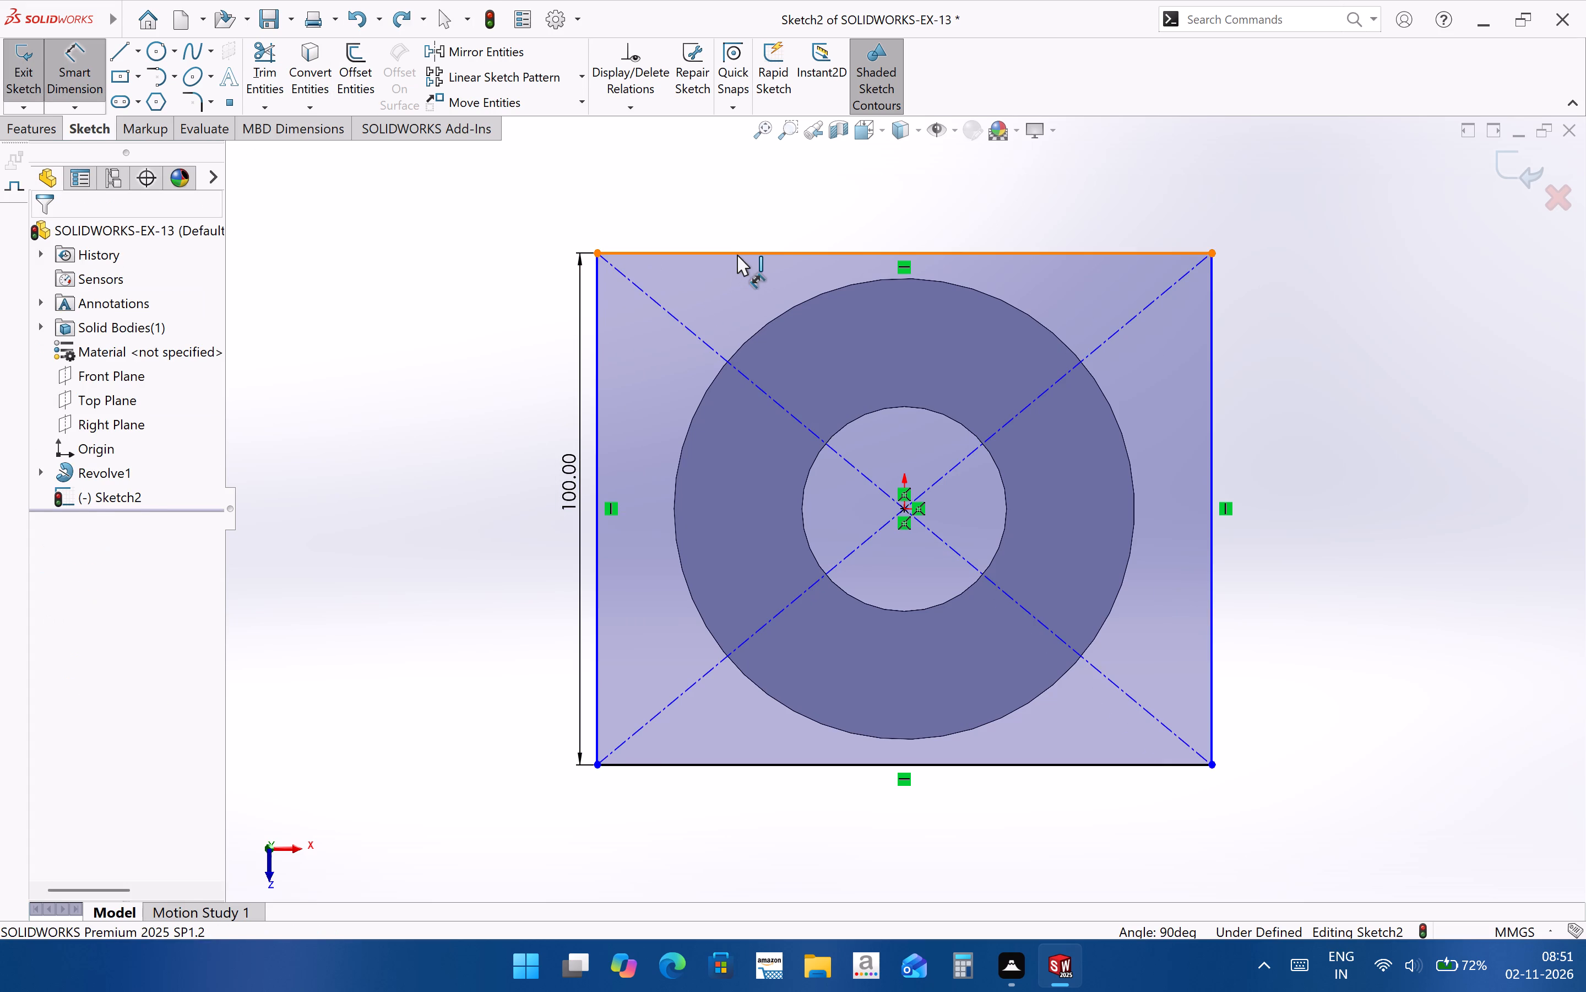
{"action": "left_click", "coordinate": [736, 239]}
{"action": "type", "text": "120"}
{"action": "key", "text": "Return"}
{"action": "left_click", "coordinate": [1313, 349]}
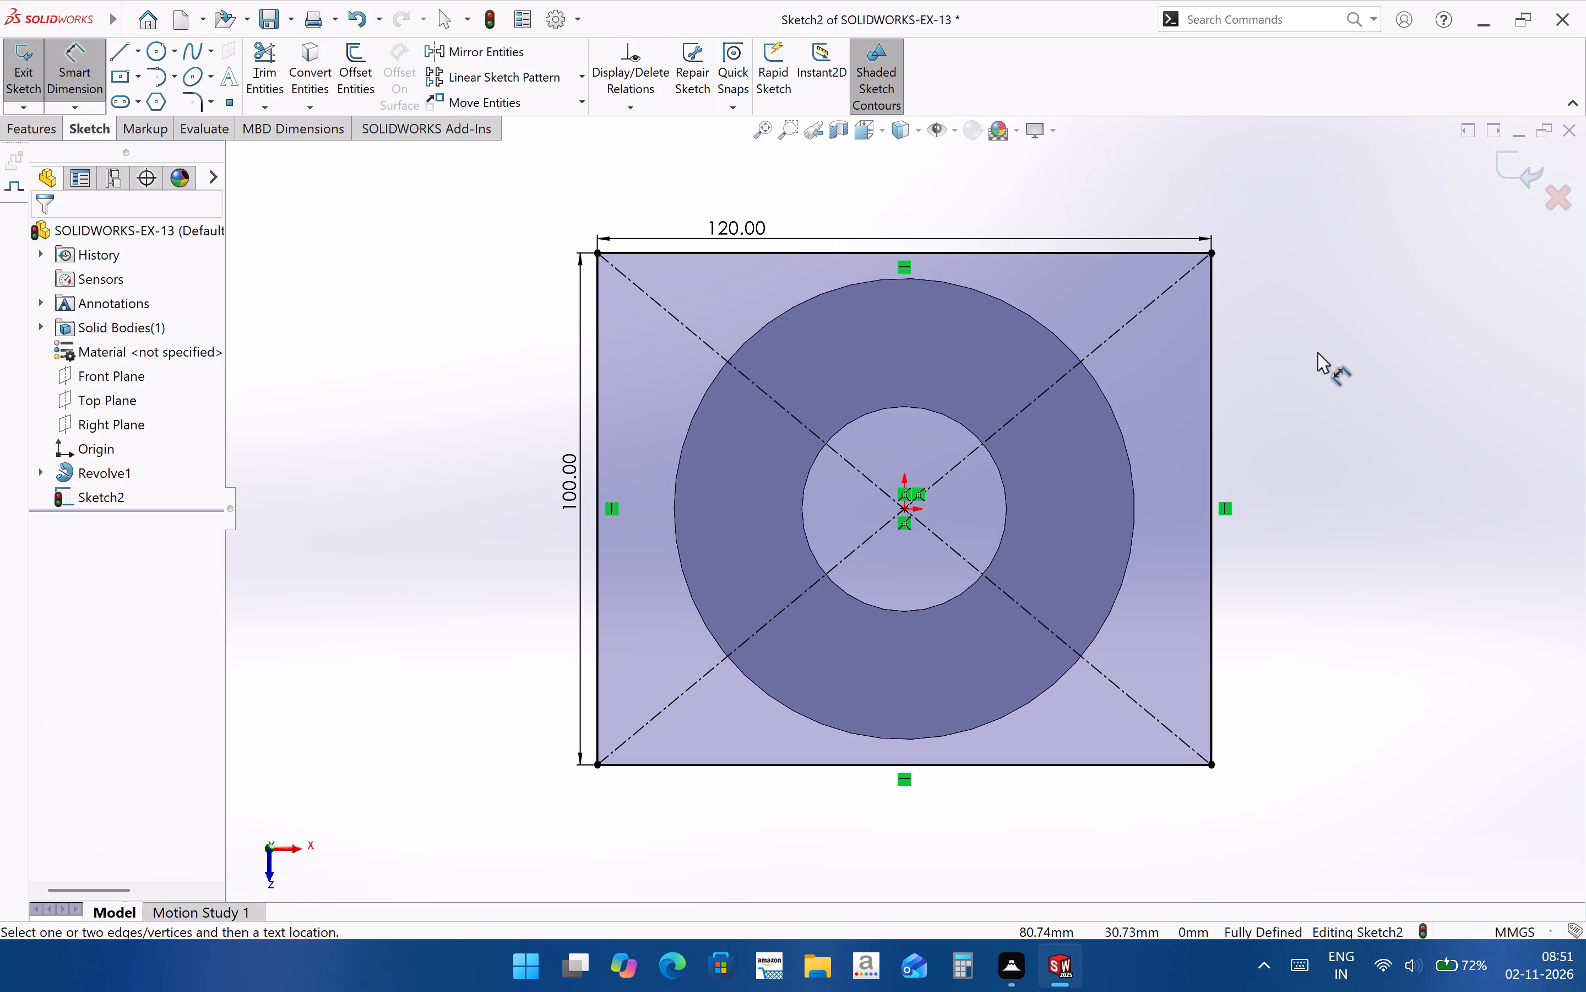
Change the rectangle's horizontal side dimension to 150 mm.
{"action": "scroll", "coordinate": [773, 618], "scroll_direction": "up", "scroll_amount": 2}
{"action": "middle_click_drag", "start_coordinate": [786, 622], "coordinate": [1036, 368]}
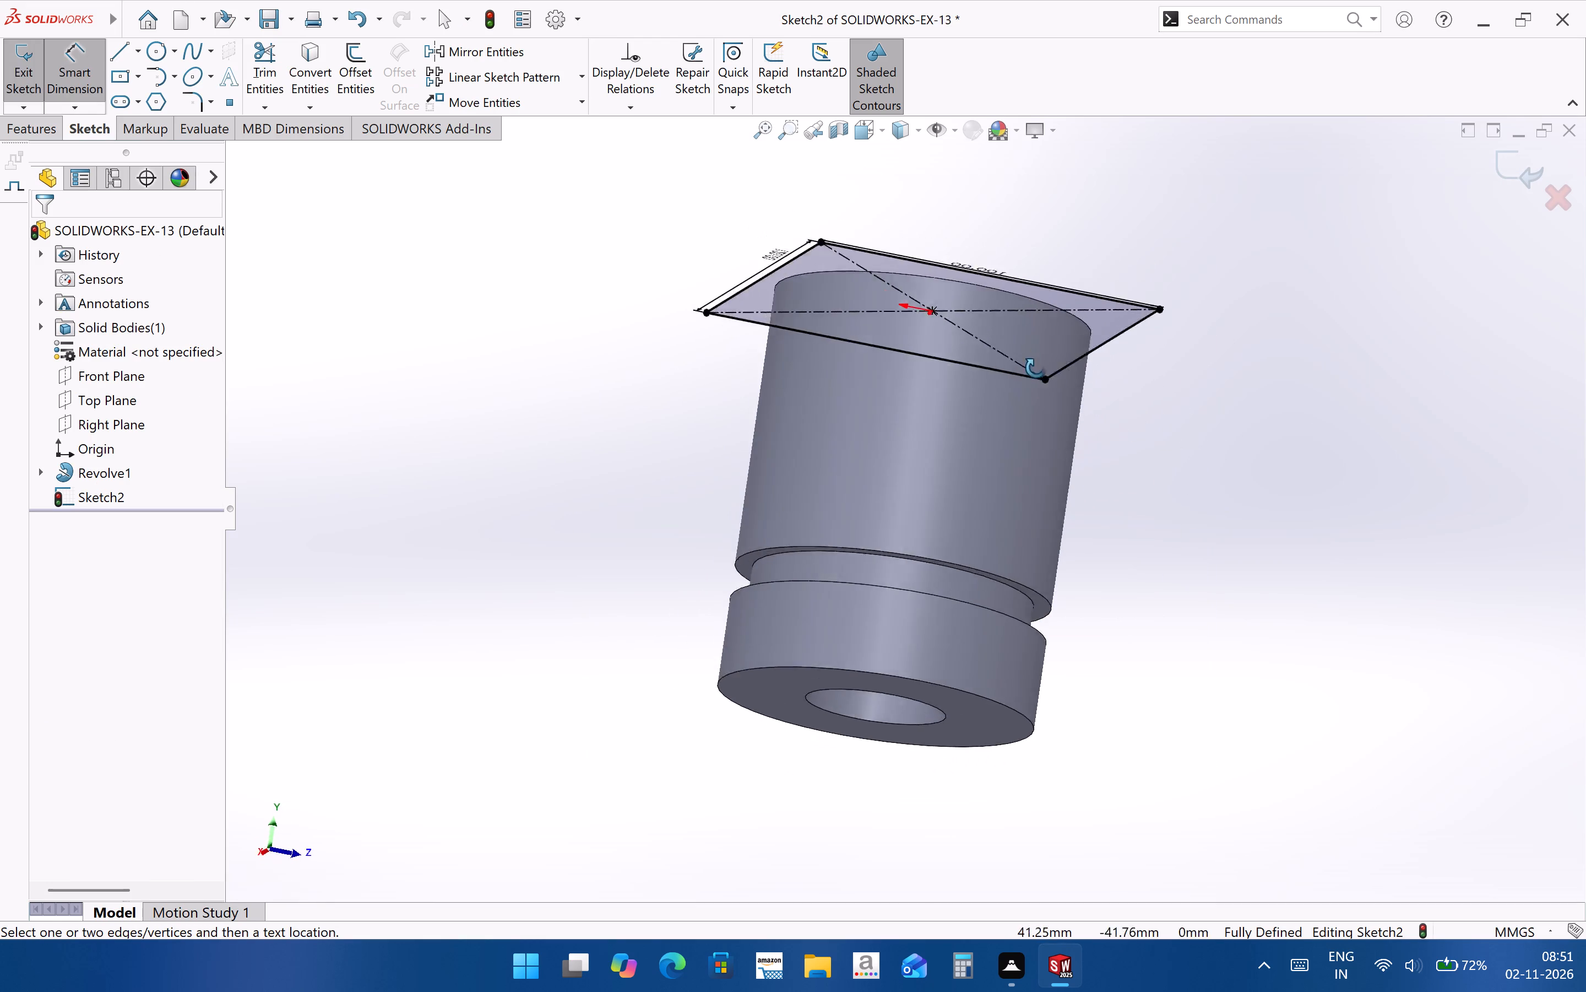
{"action": "middle_click_drag", "start_coordinate": [1036, 368], "coordinate": [1040, 395]}
{"action": "middle_click_drag", "start_coordinate": [1024, 398], "coordinate": [849, 669]}
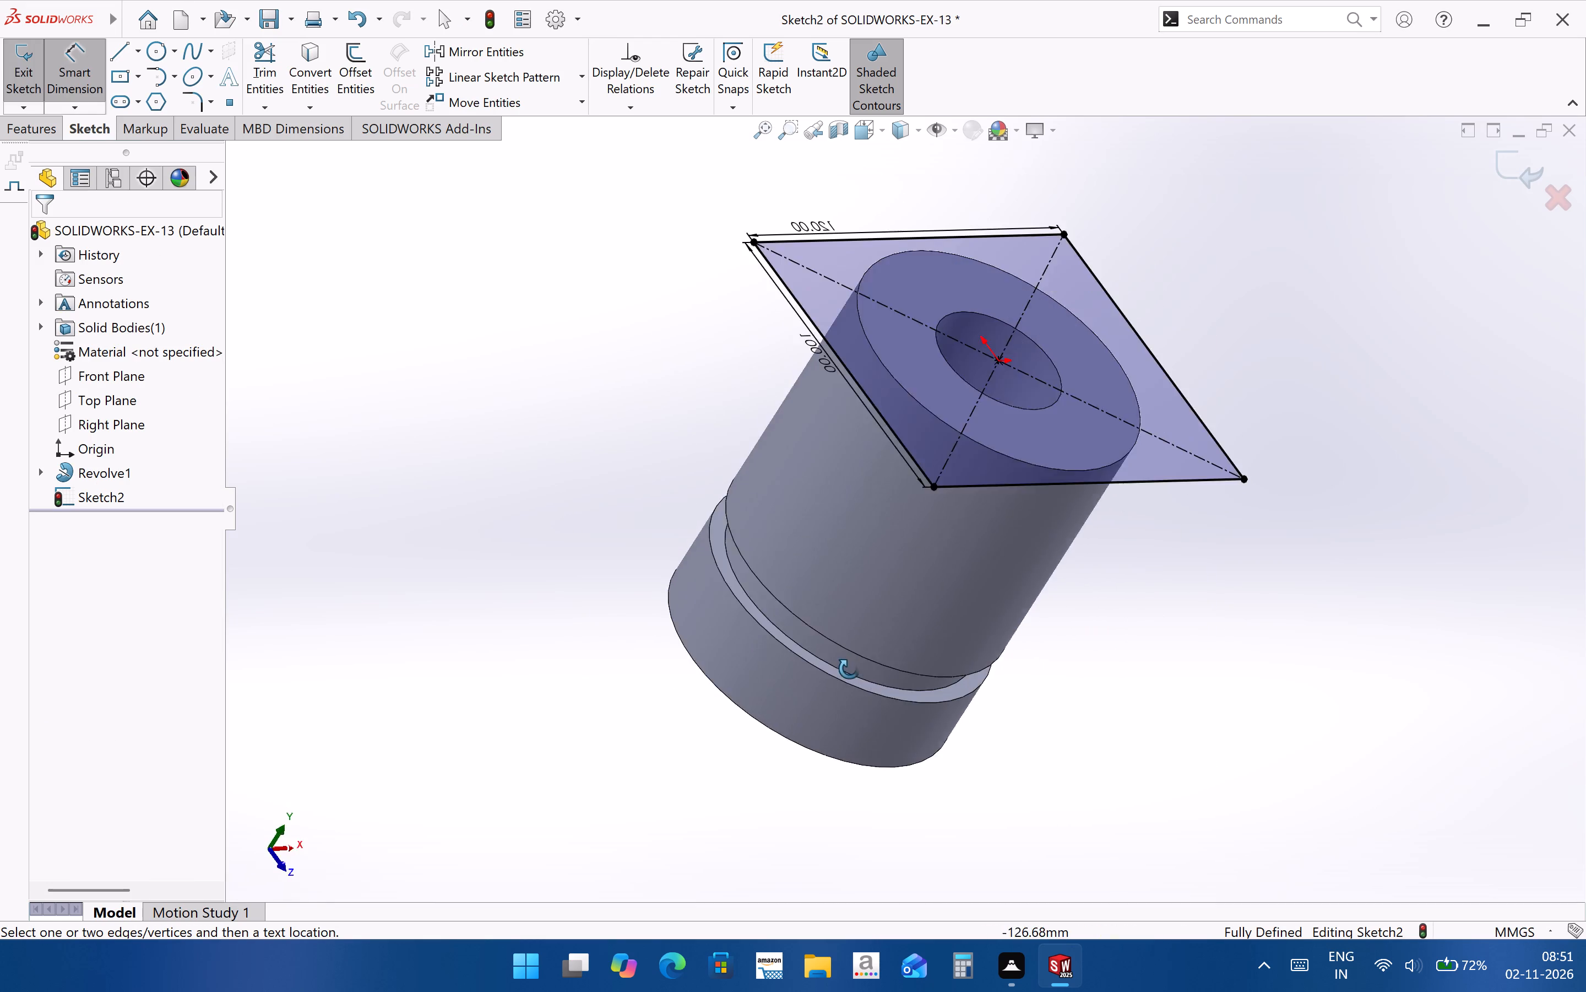
{"action": "middle_click_drag", "start_coordinate": [849, 669], "coordinate": [813, 723]}
{"action": "double_click", "coordinate": [777, 249]}
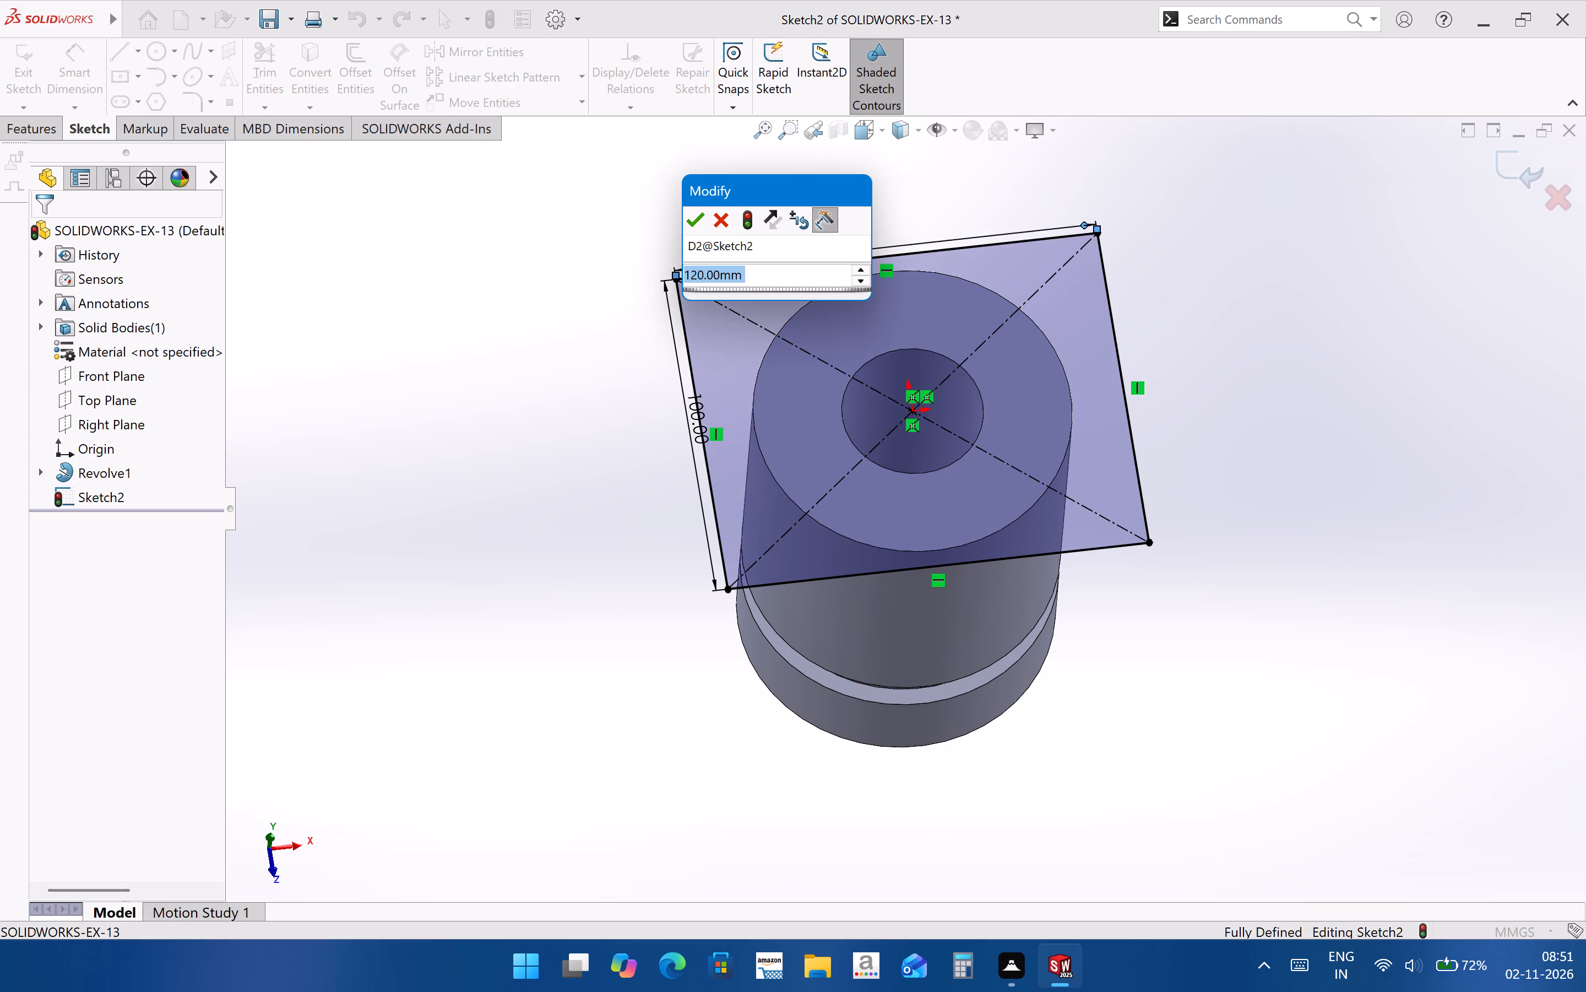
{"action": "key", "text": "1"}
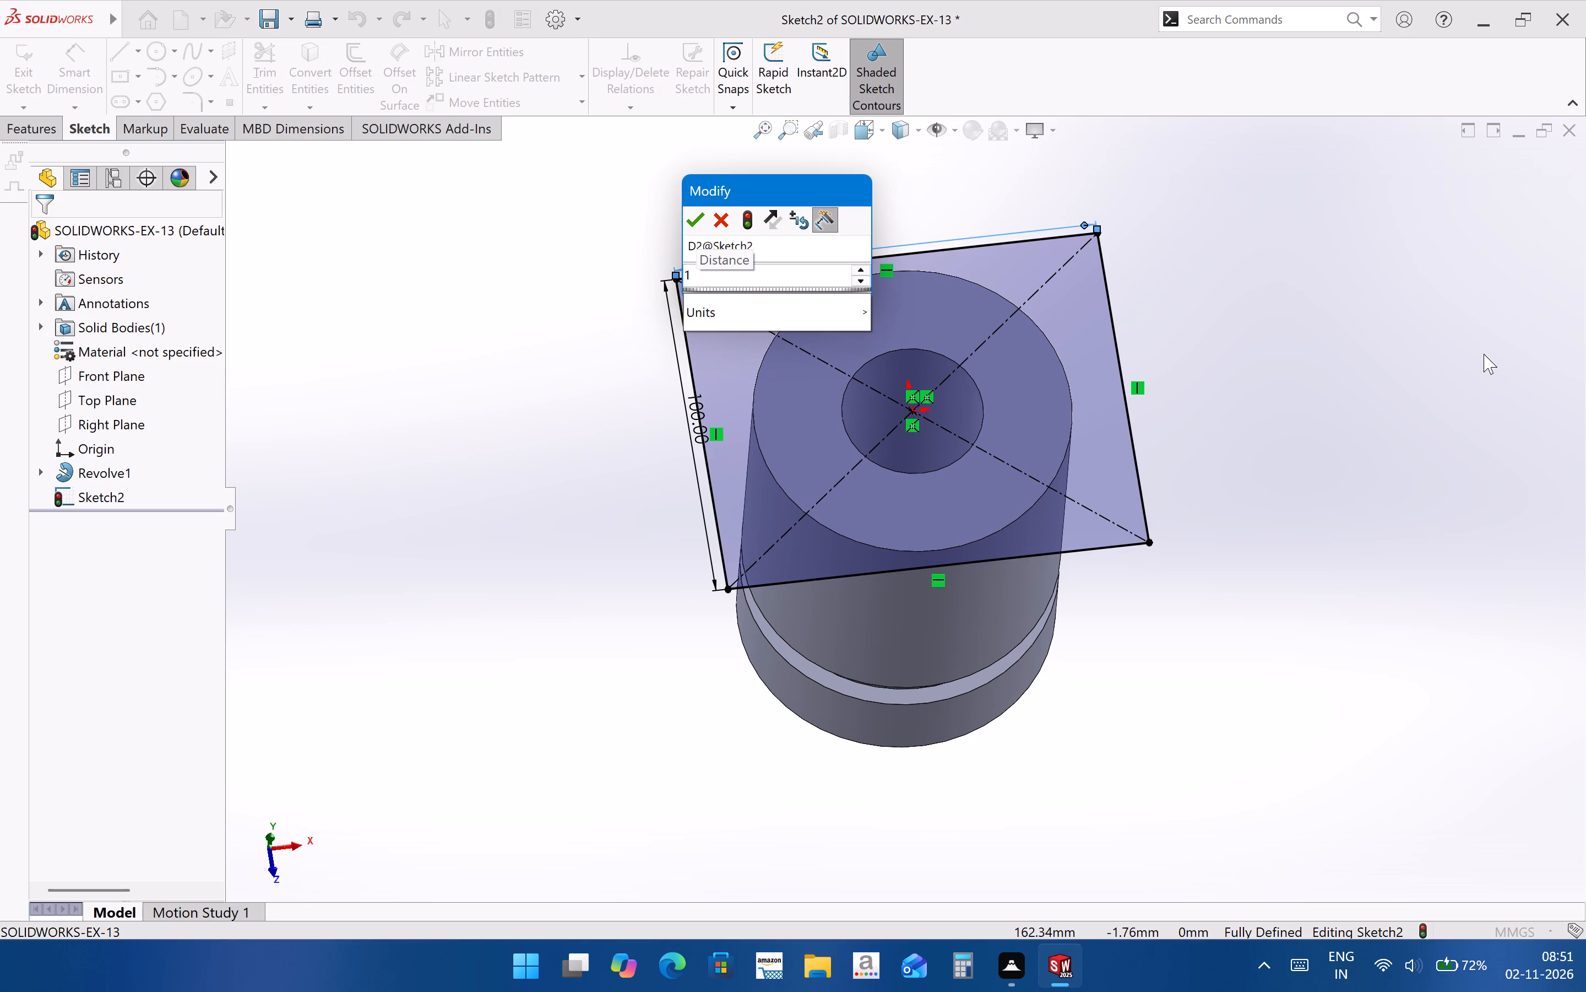
{"action": "type", "text": "50"}
{"action": "key", "text": "Return"}
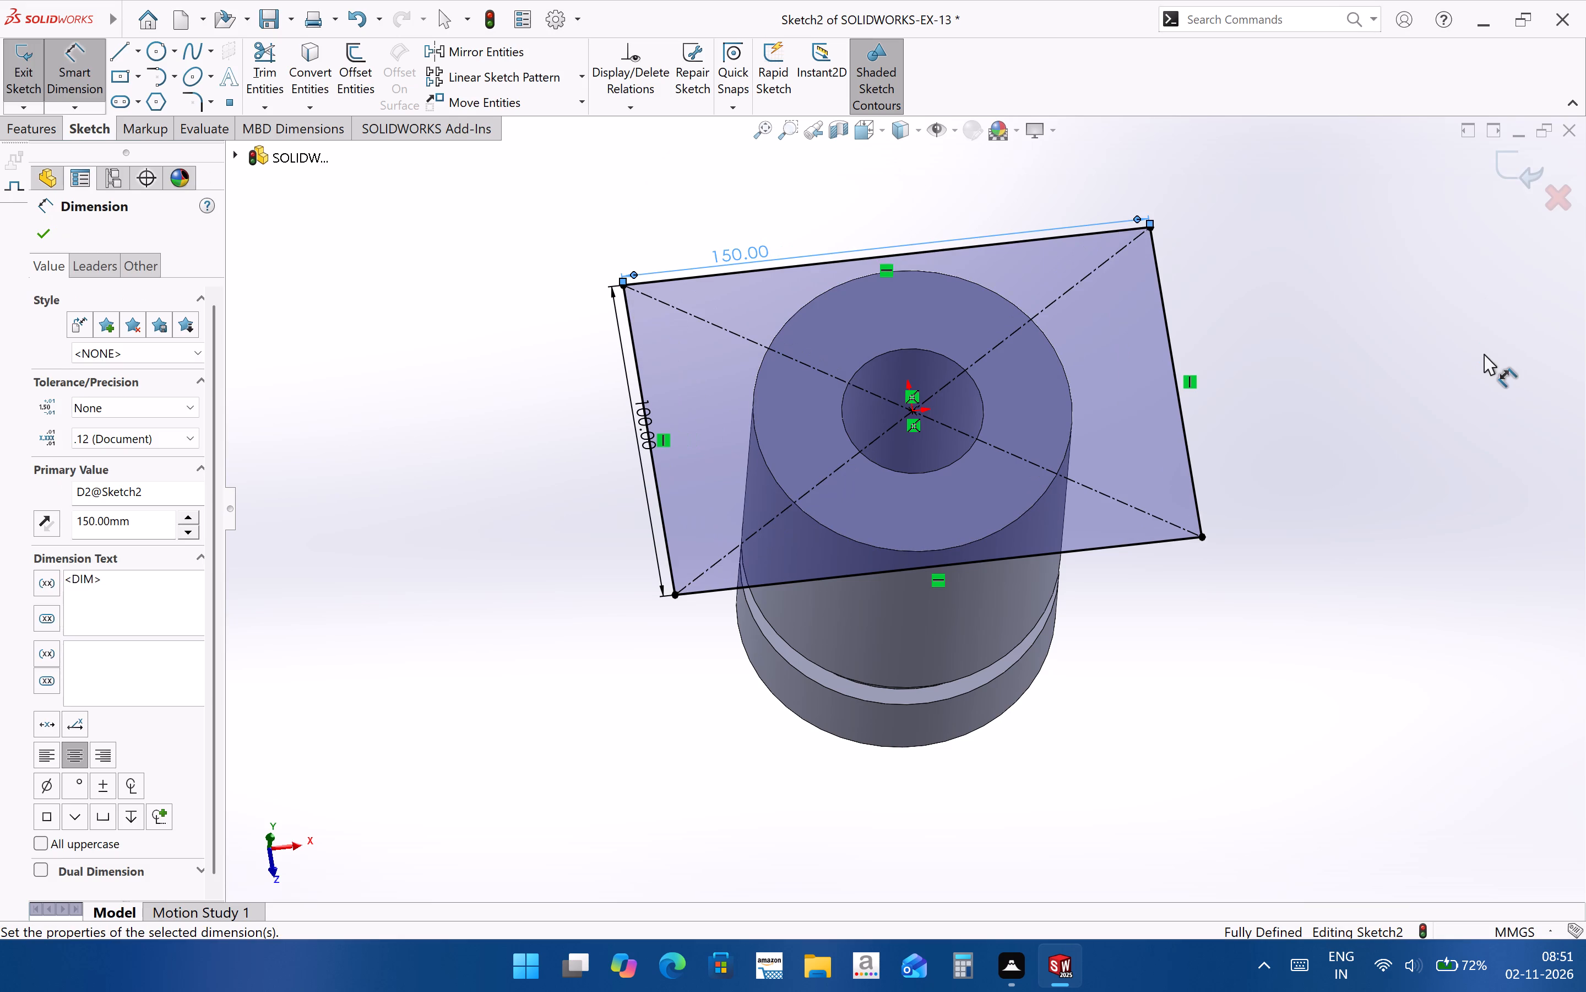
{"action": "left_click", "coordinate": [1360, 649]}
Extrude the rectangle 20 mm as a blind boss away from the sleeve's top face, merged with the body.
{"action": "middle_click_drag", "start_coordinate": [867, 718], "coordinate": [971, 878]}
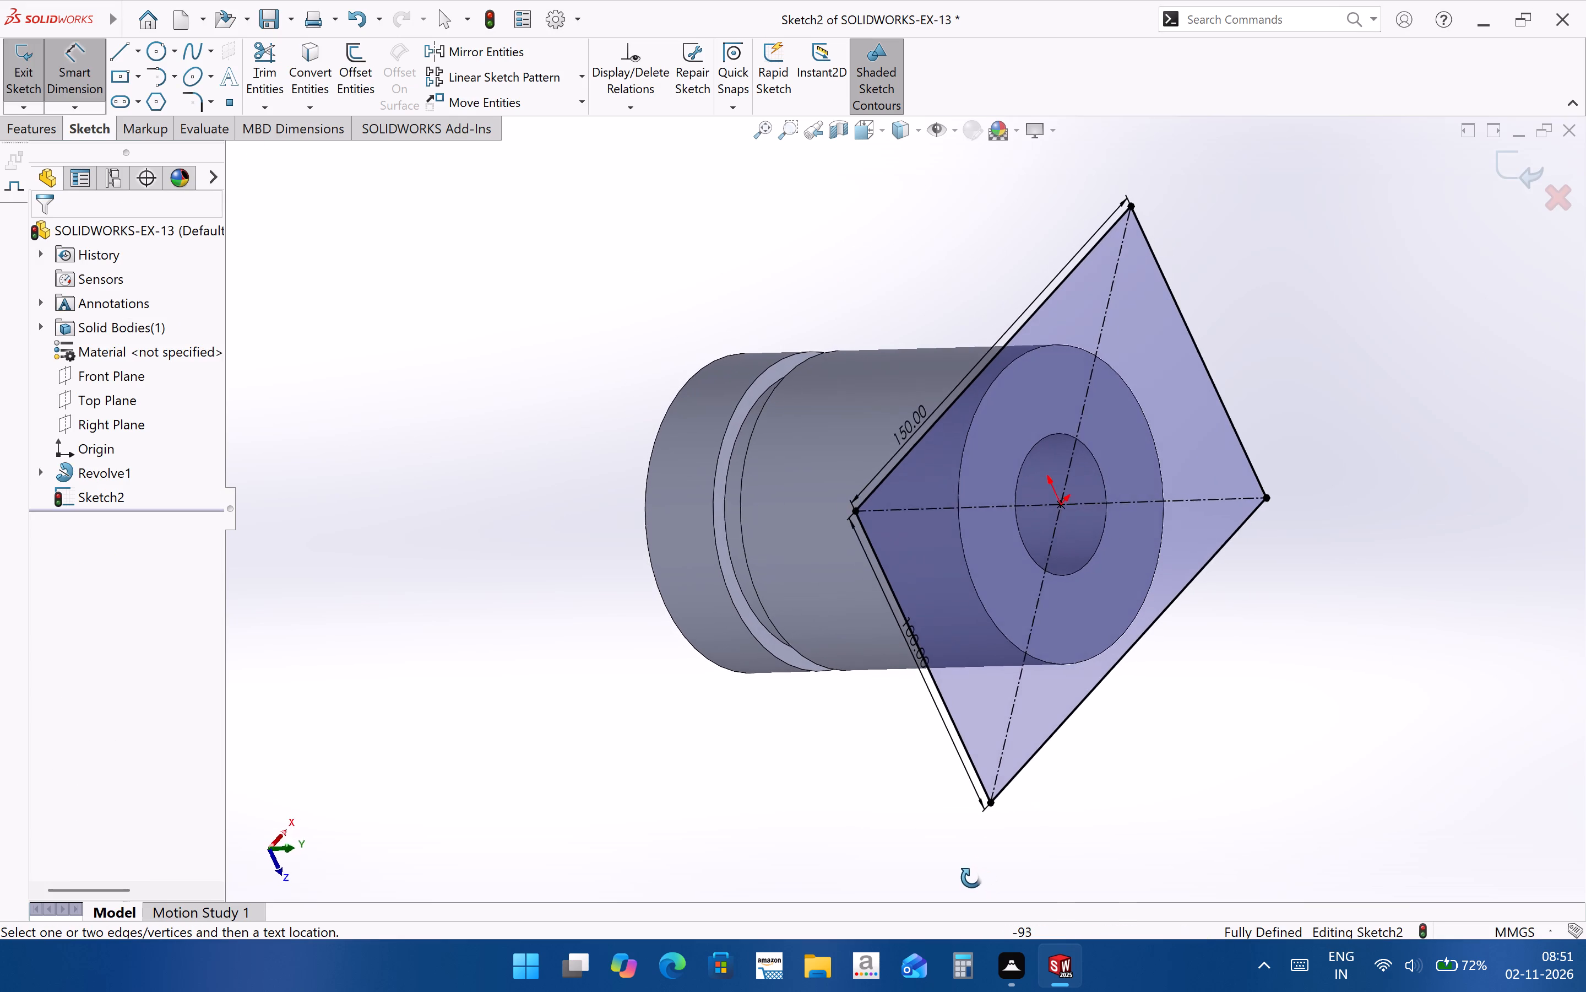
{"action": "middle_click_drag", "start_coordinate": [971, 878], "coordinate": [918, 806]}
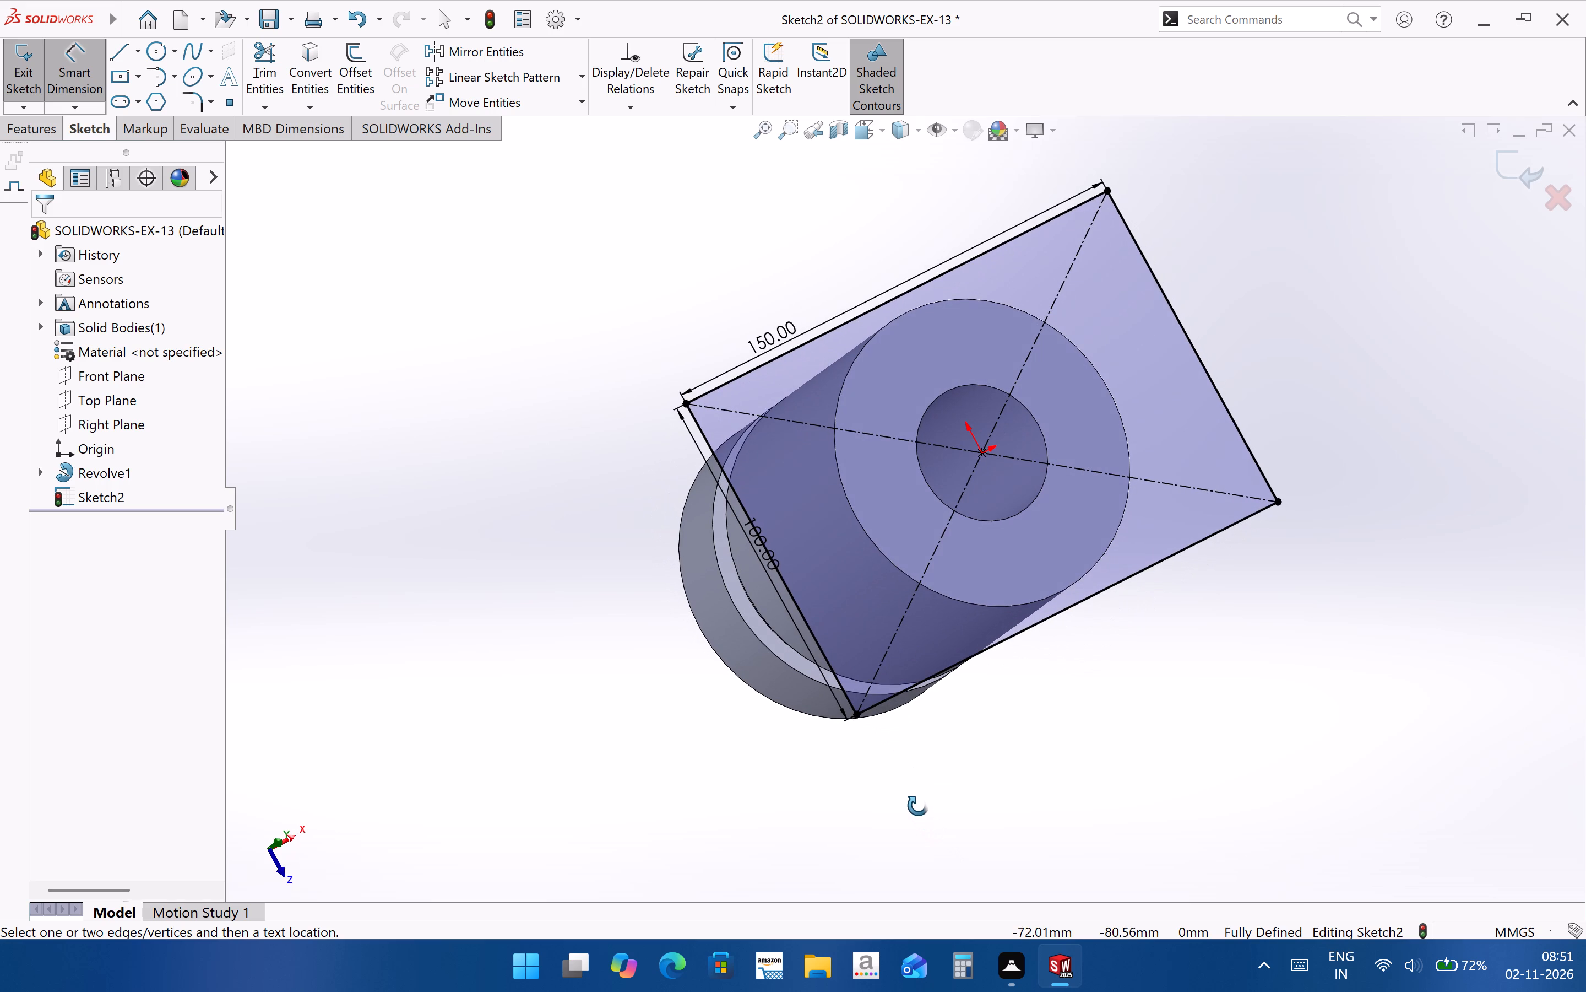
{"action": "middle_click_drag", "start_coordinate": [918, 806], "coordinate": [889, 702]}
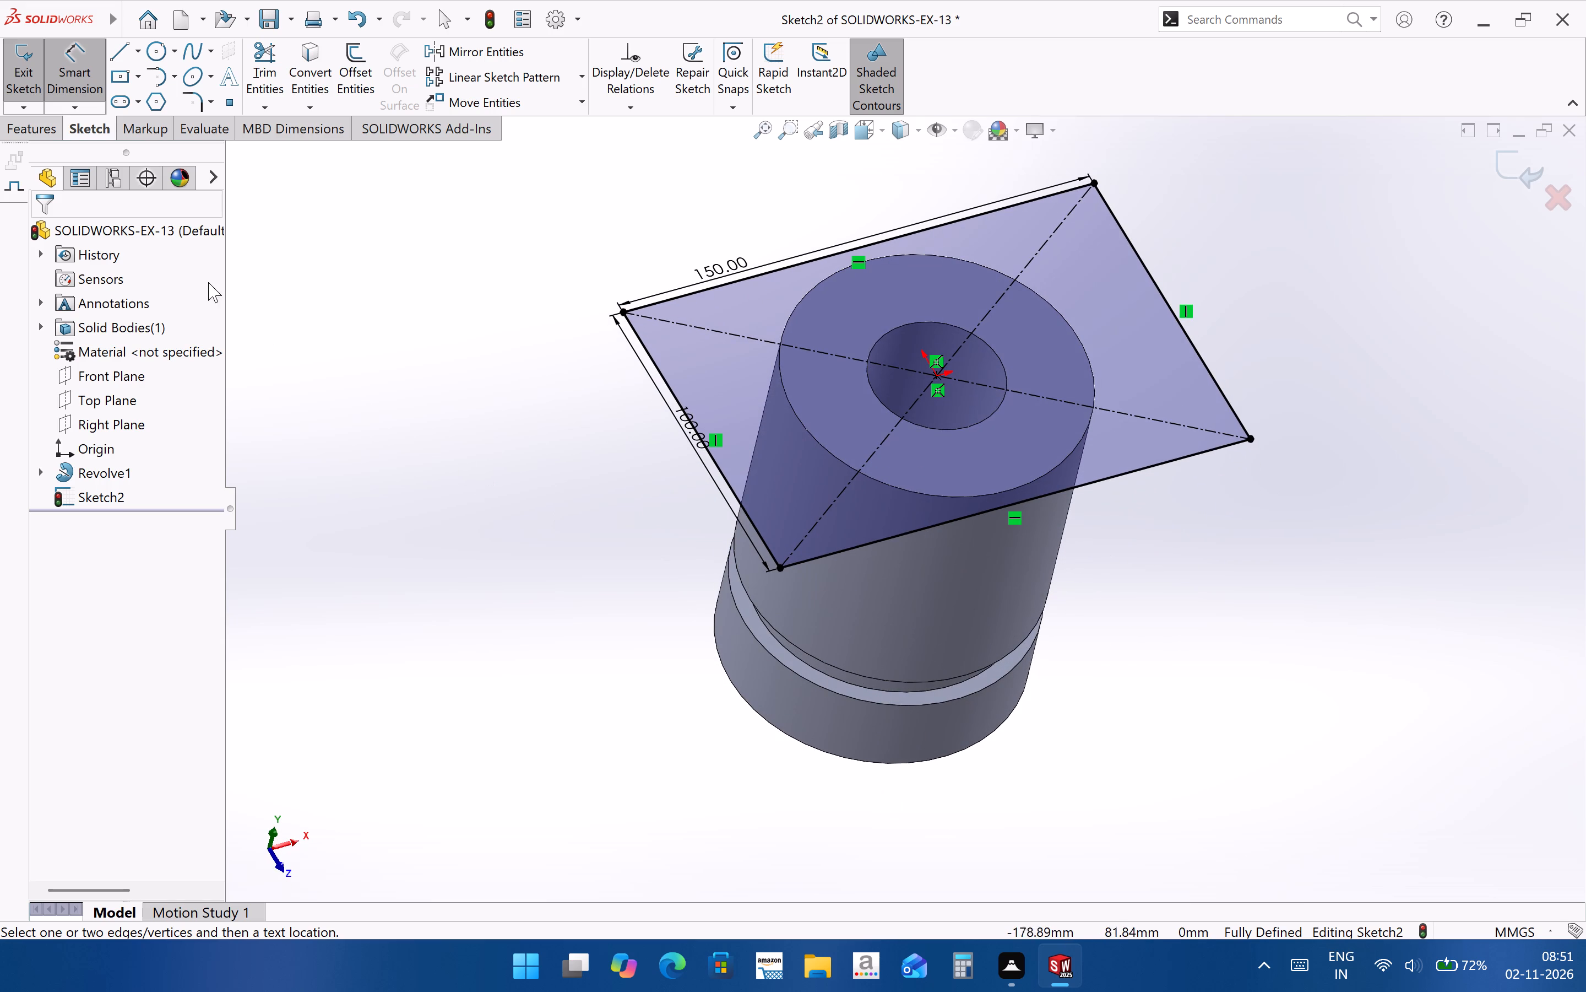
{"action": "left_click", "coordinate": [55, 131]}
{"action": "left_click", "coordinate": [6, 52]}
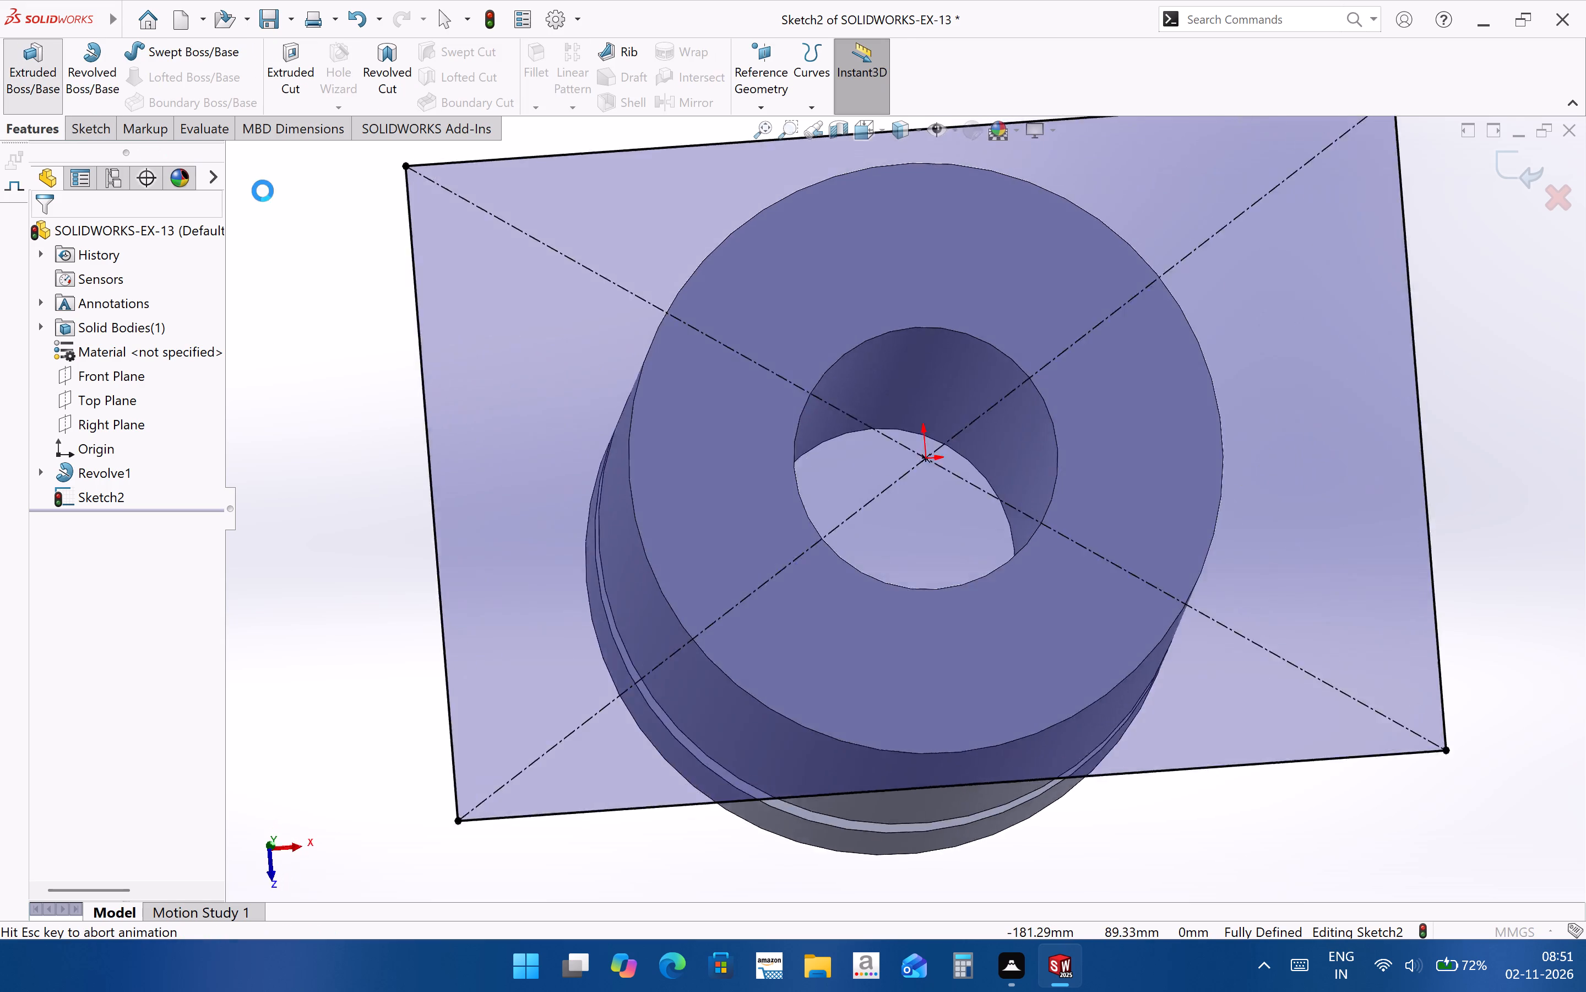
{"action": "scroll", "coordinate": [1033, 645], "scroll_direction": "up", "scroll_amount": 4}
{"action": "scroll", "coordinate": [843, 608], "scroll_direction": "up", "scroll_amount": 1}
{"action": "middle_click_drag", "start_coordinate": [849, 621], "coordinate": [896, 578]}
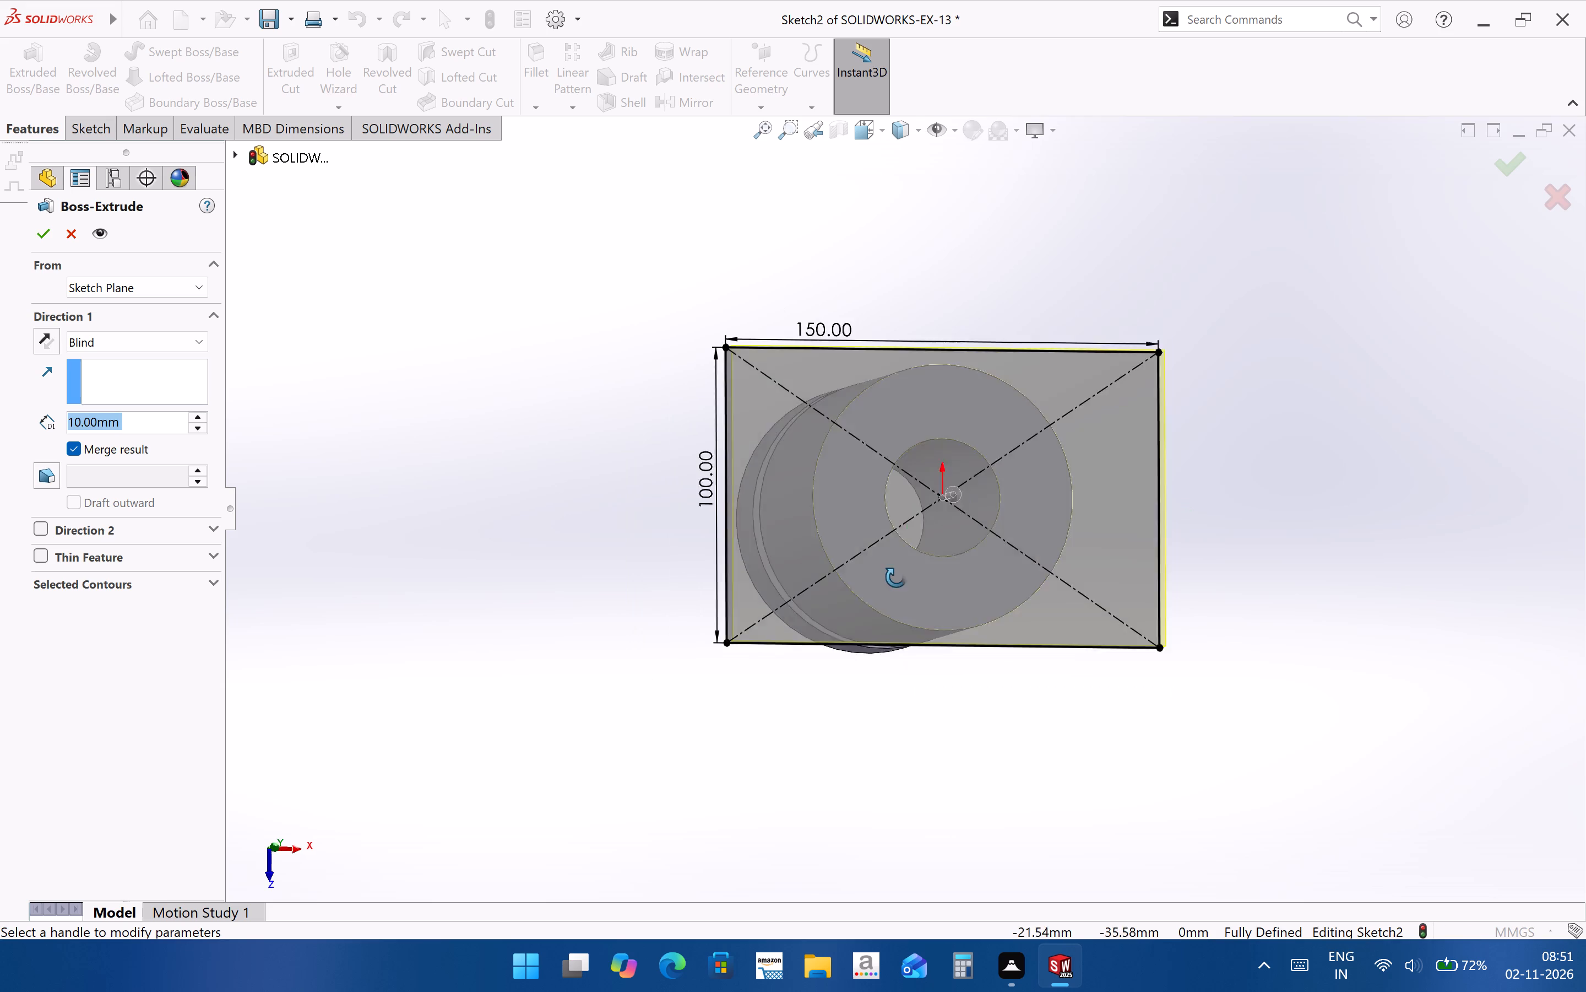
{"action": "middle_click_drag", "start_coordinate": [896, 578], "coordinate": [968, 579]}
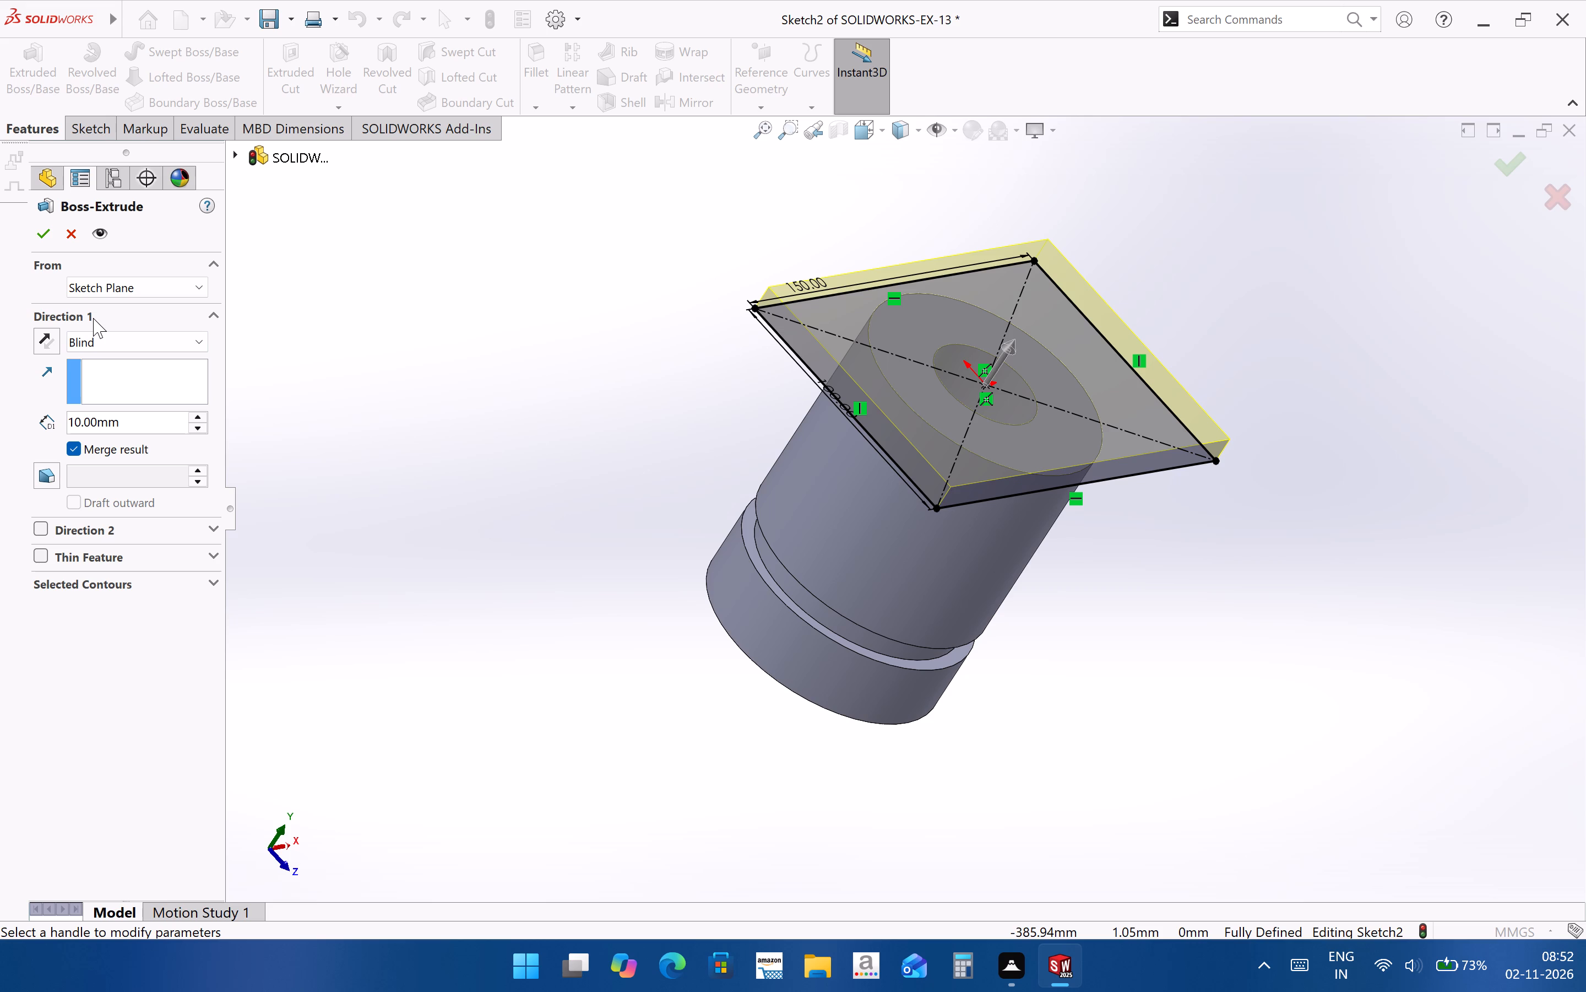
{"action": "left_click", "coordinate": [139, 429]}
{"action": "left_click_drag", "start_coordinate": [145, 429], "coordinate": [0, 398]}
{"action": "type", "text": "20"}
{"action": "key", "text": "Return"}
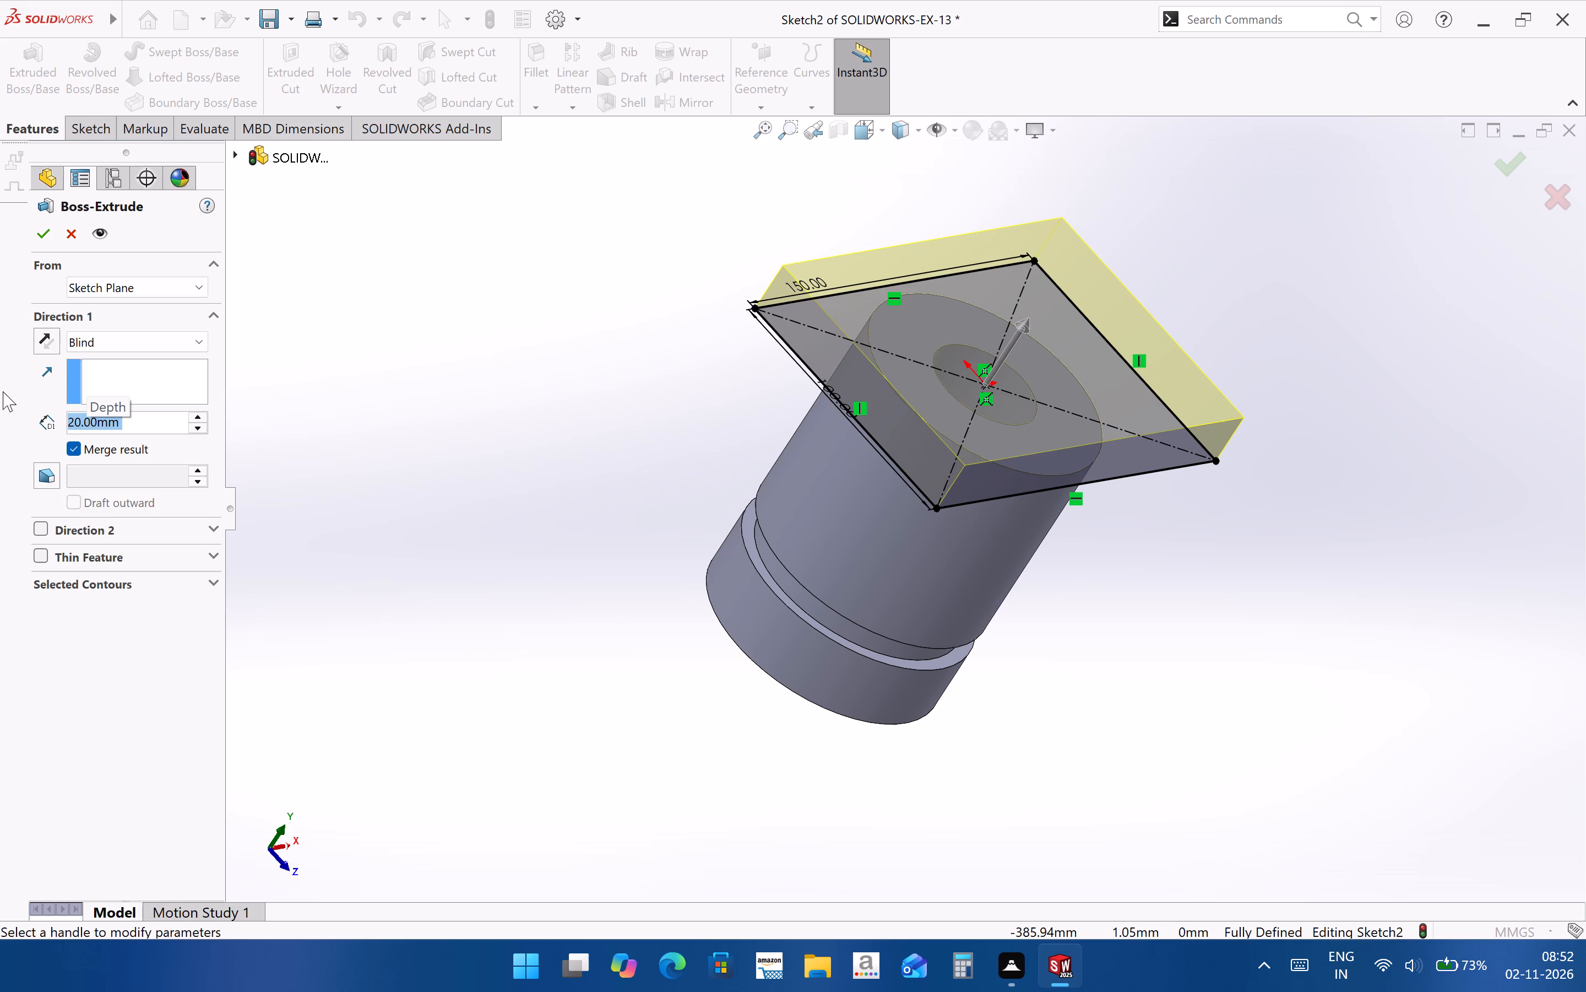
{"action": "left_click", "coordinate": [35, 241]}
{"action": "left_click", "coordinate": [678, 689]}
Edit the extruded plate's sketch, set the rectangle's vertical side to 120 mm and exit the sketch.
{"action": "middle_click_drag", "start_coordinate": [729, 774], "coordinate": [699, 767]}
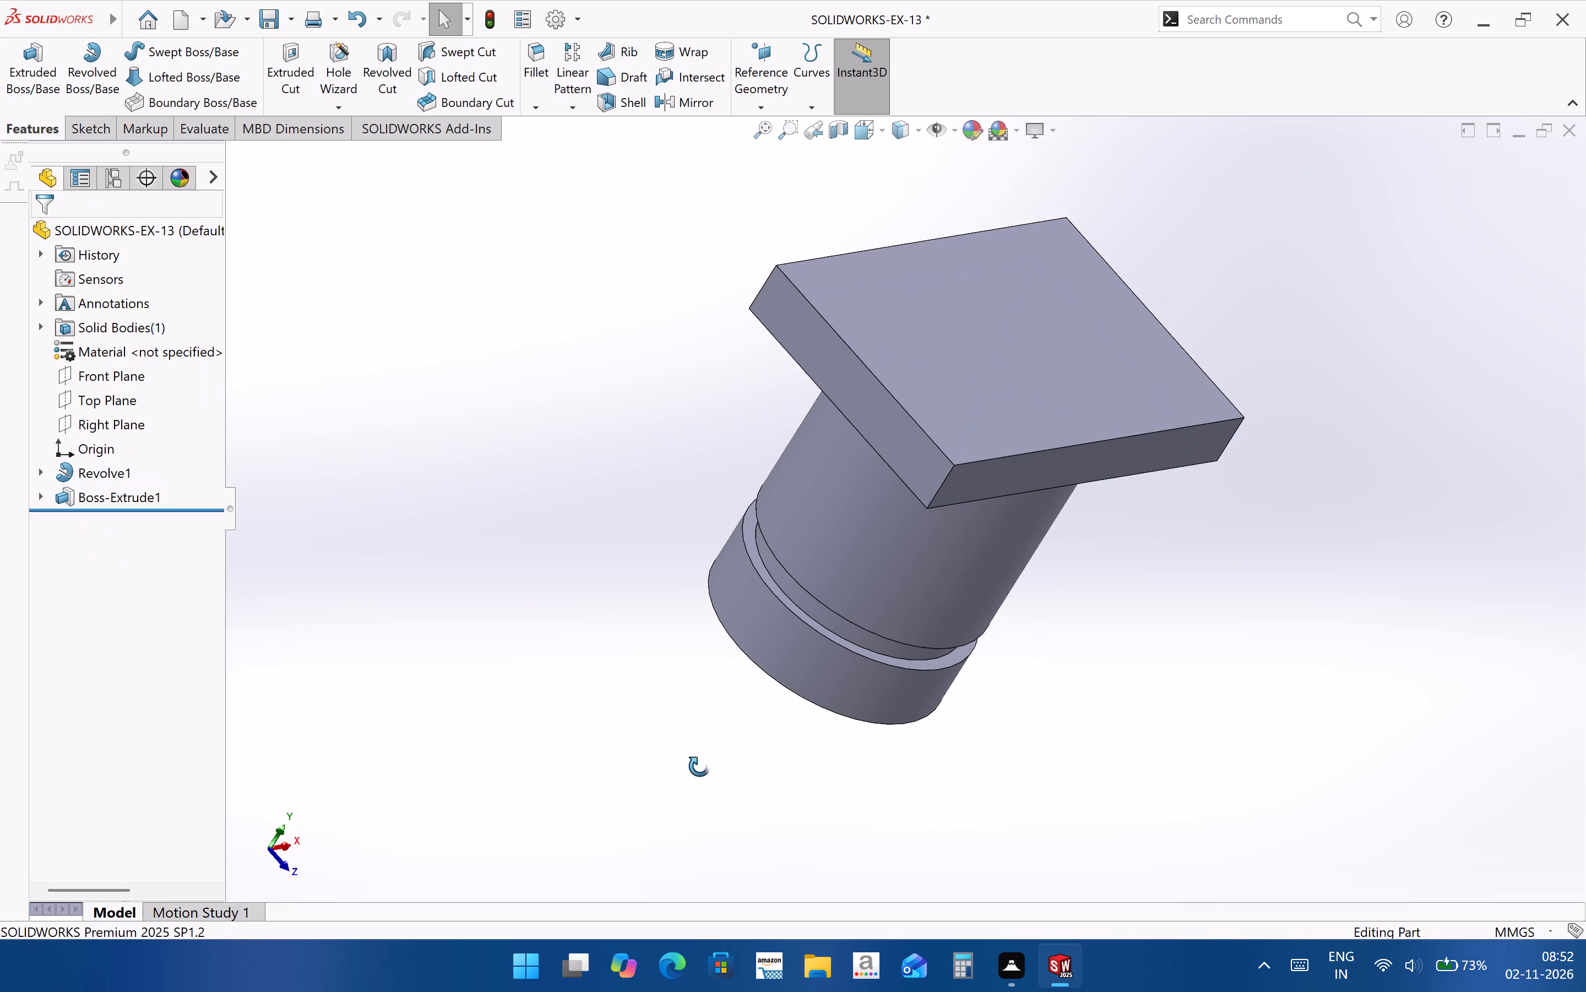
{"action": "middle_click_drag", "start_coordinate": [699, 767], "coordinate": [754, 443]}
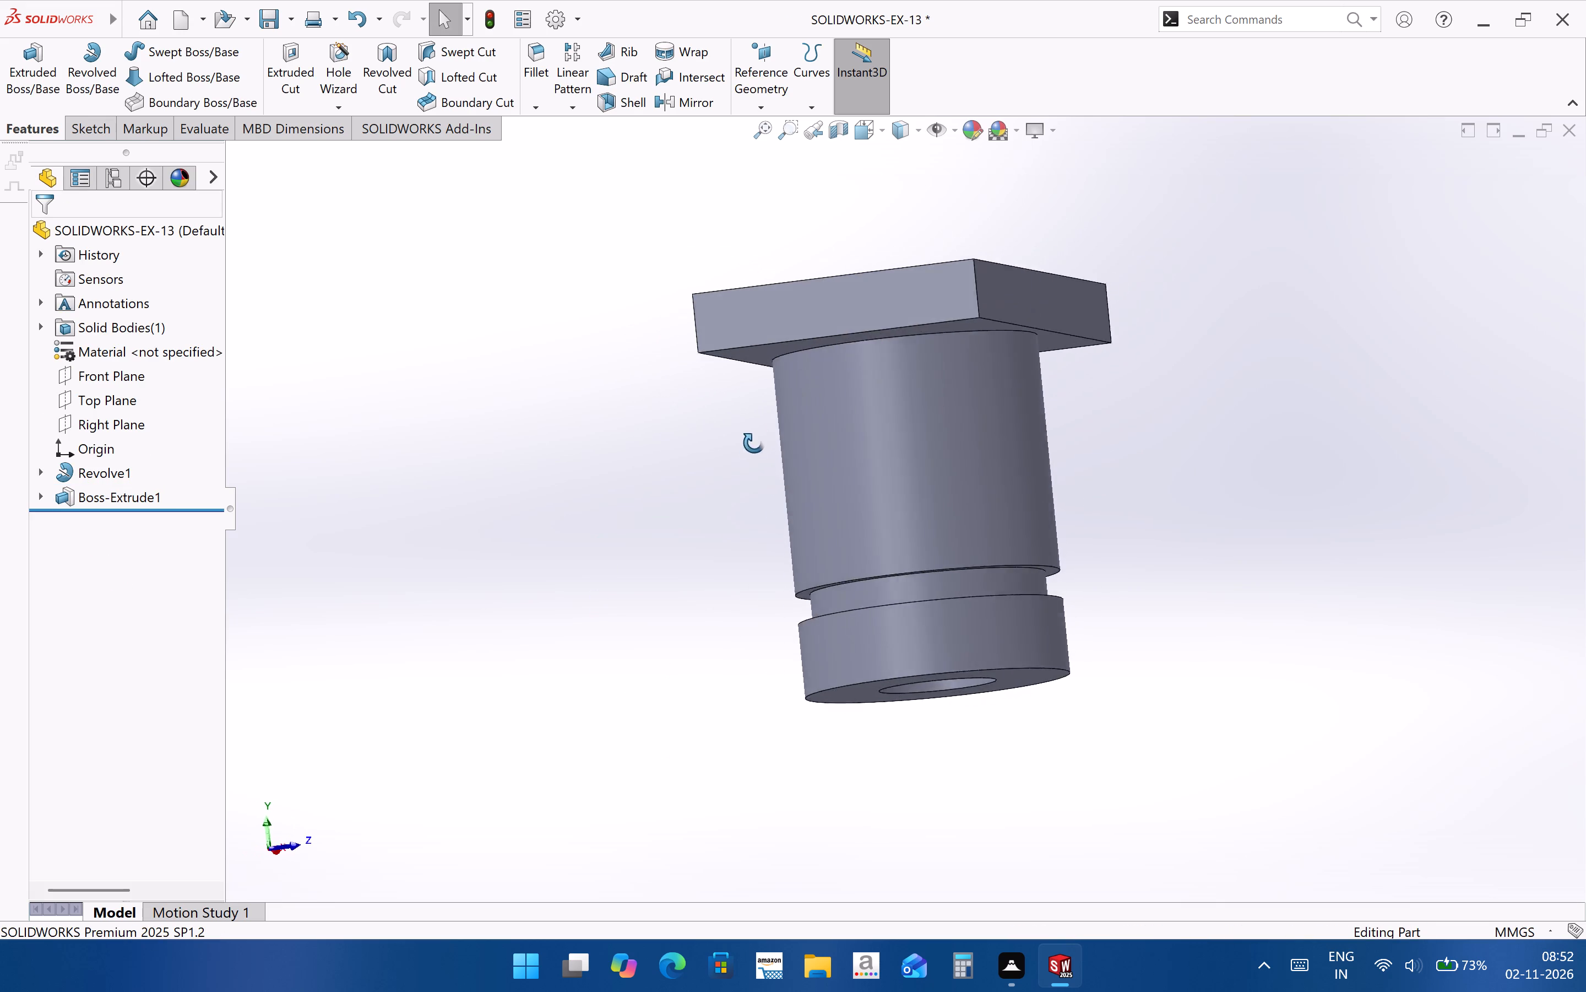
{"action": "middle_click_drag", "start_coordinate": [754, 443], "coordinate": [774, 498]}
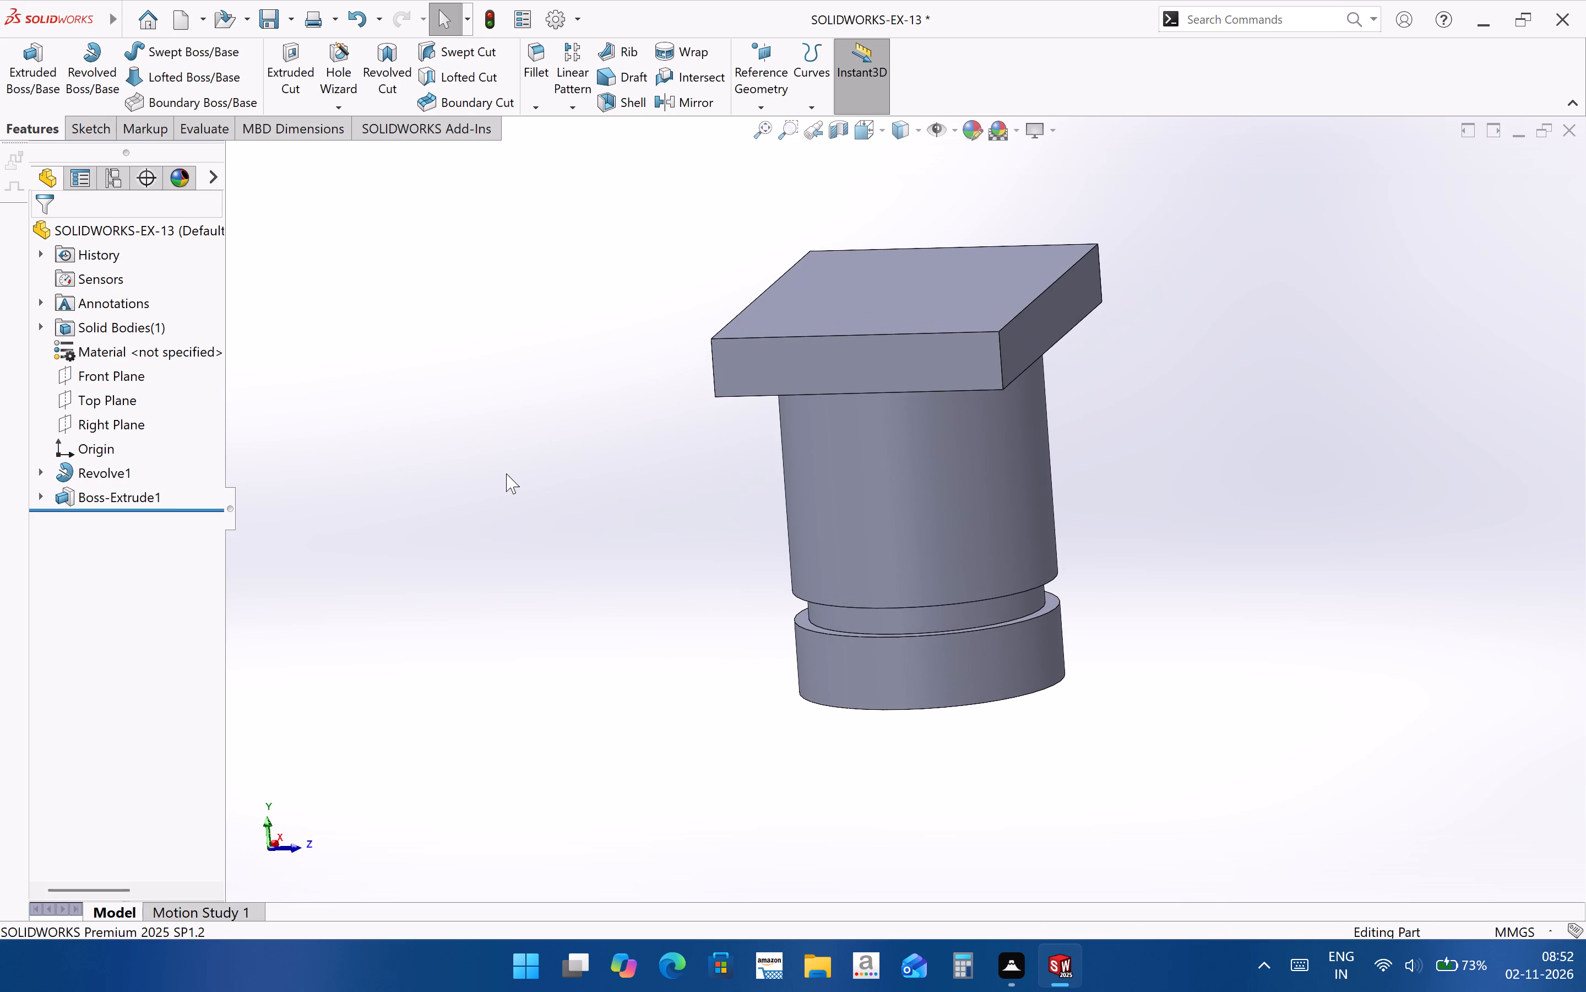
{"action": "scroll", "coordinate": [665, 711], "scroll_direction": "up", "scroll_amount": 2}
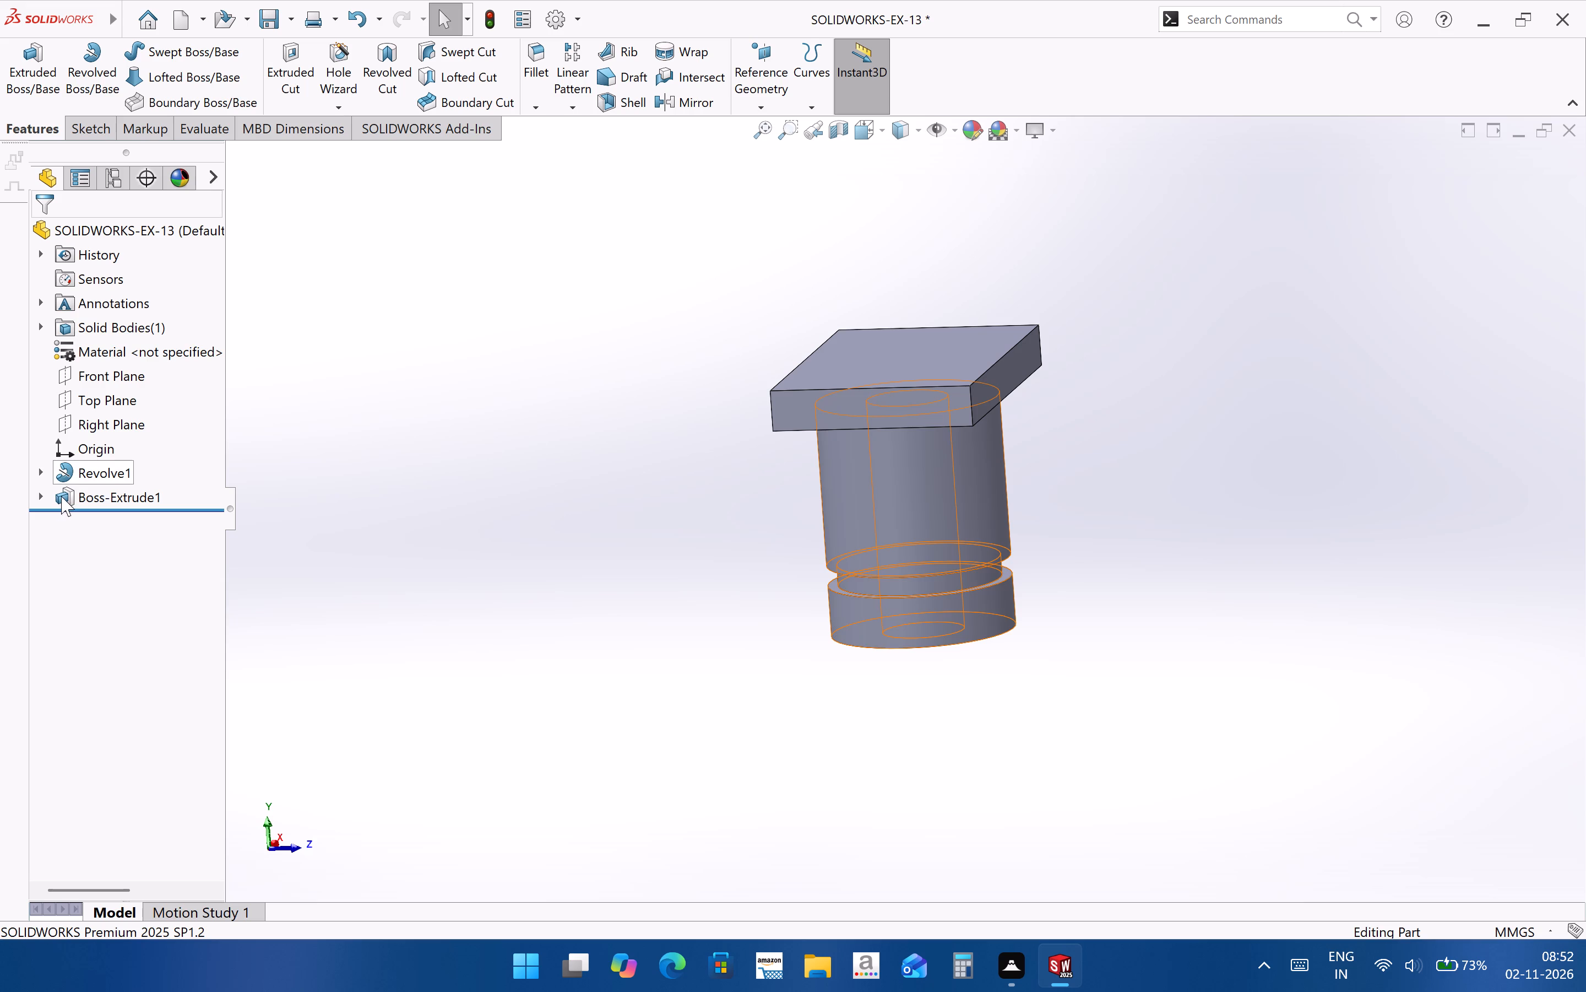
{"action": "left_click", "coordinate": [46, 497]}
{"action": "left_click", "coordinate": [122, 522]}
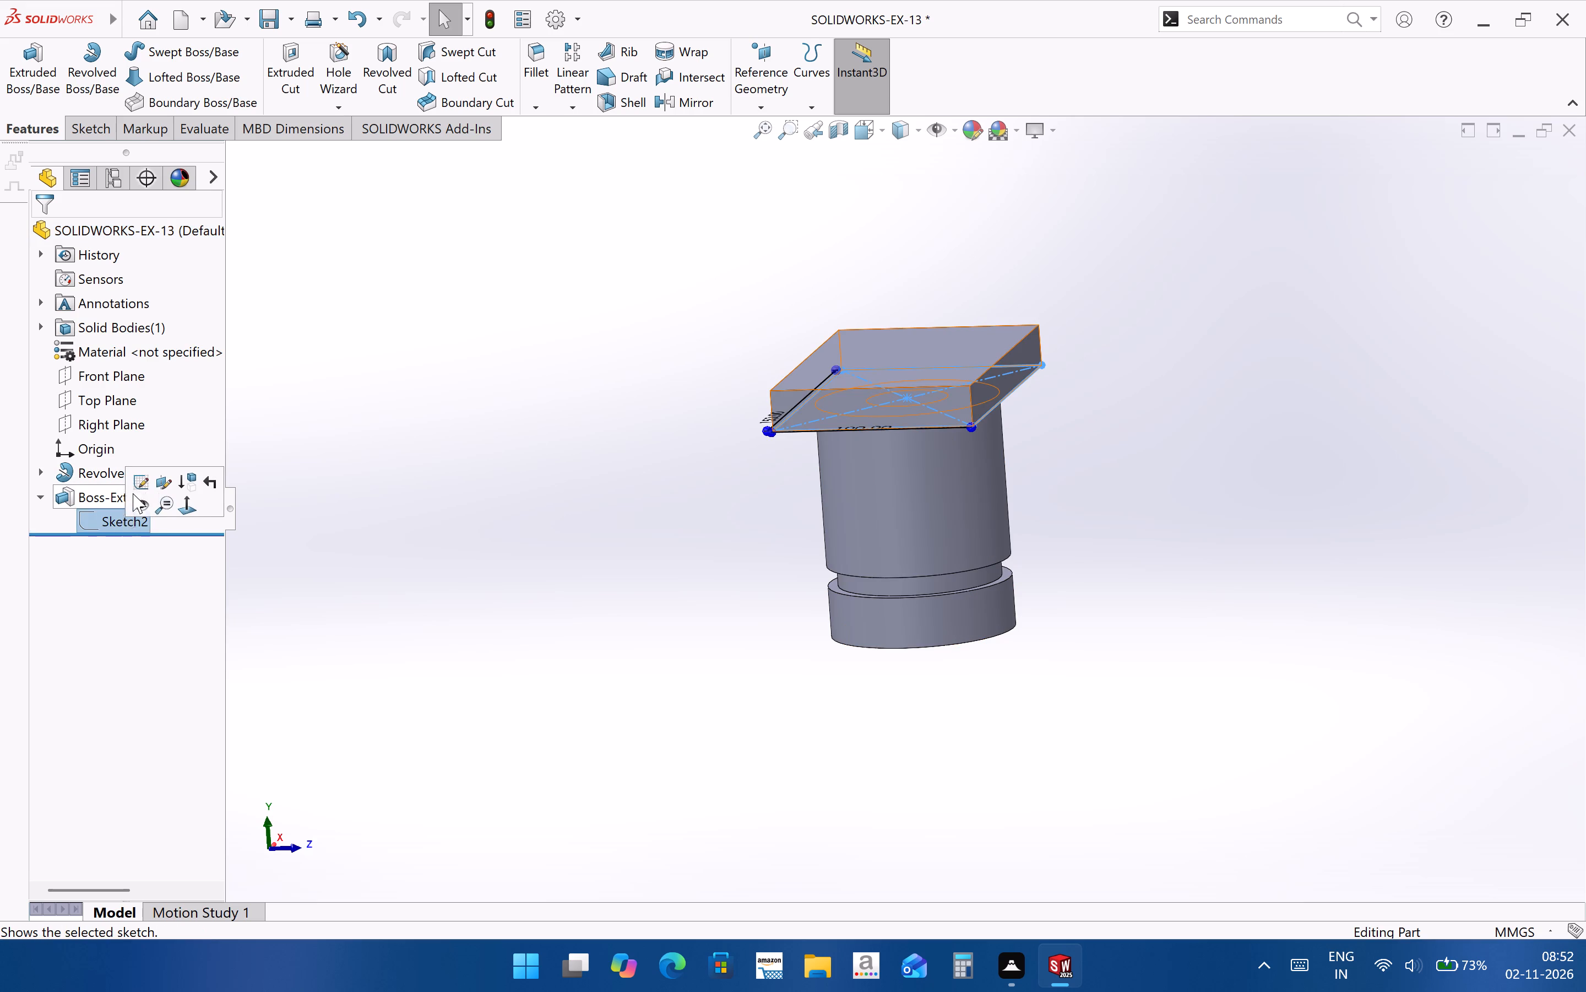
{"action": "left_click", "coordinate": [136, 489]}
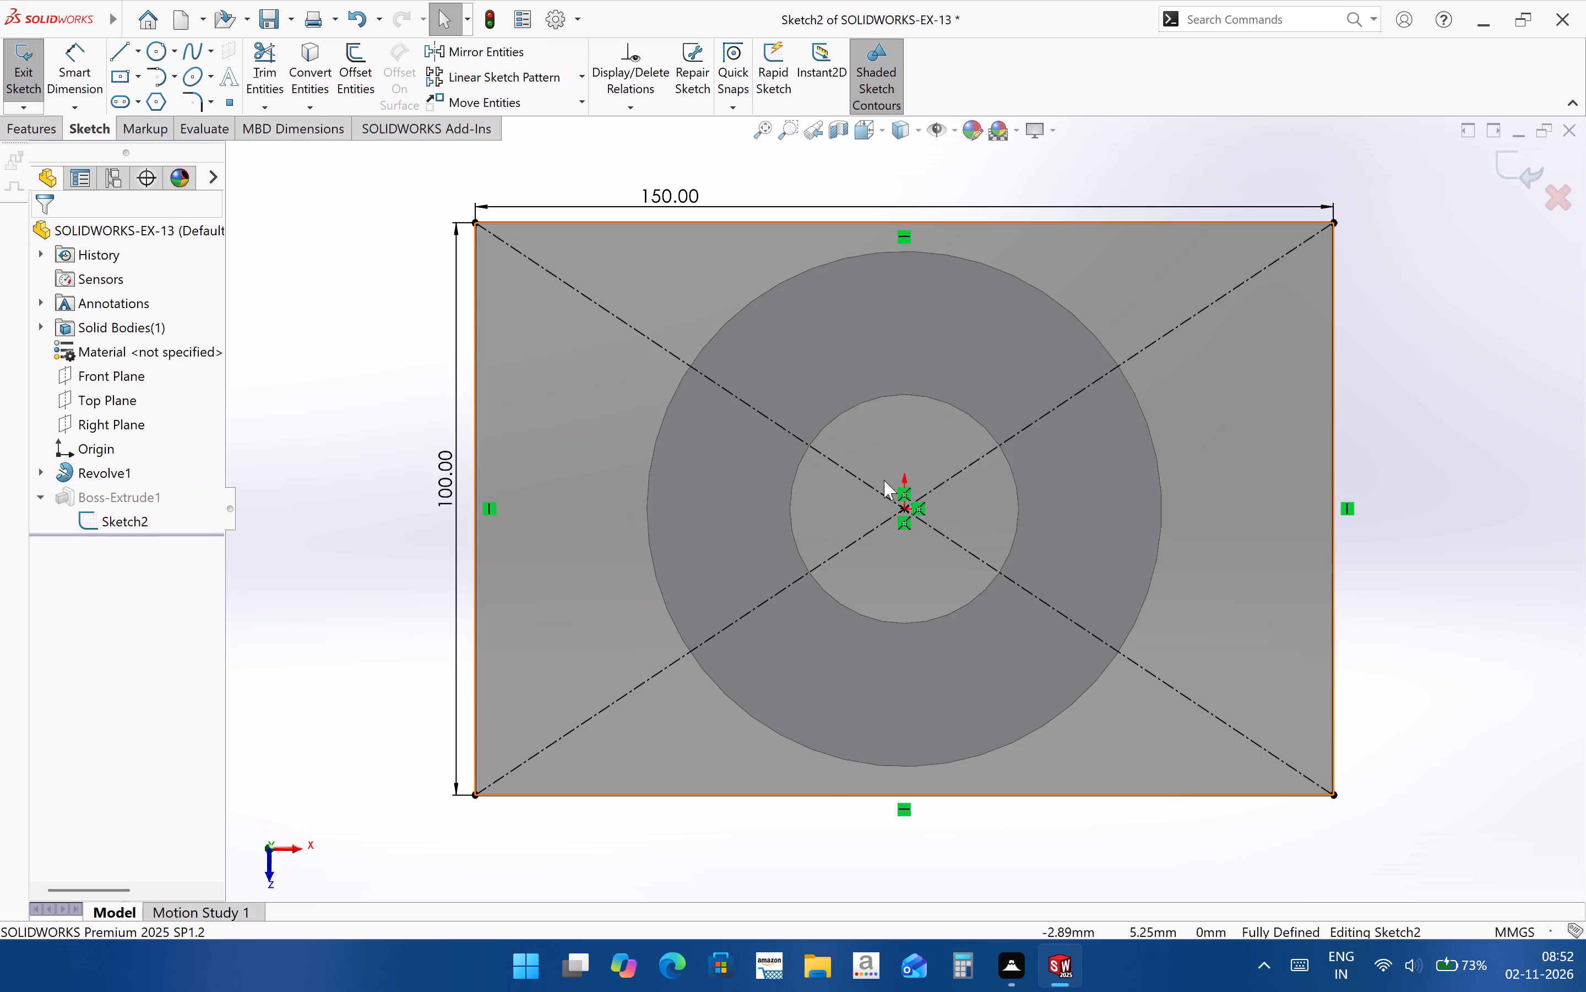
{"action": "double_click", "coordinate": [444, 496]}
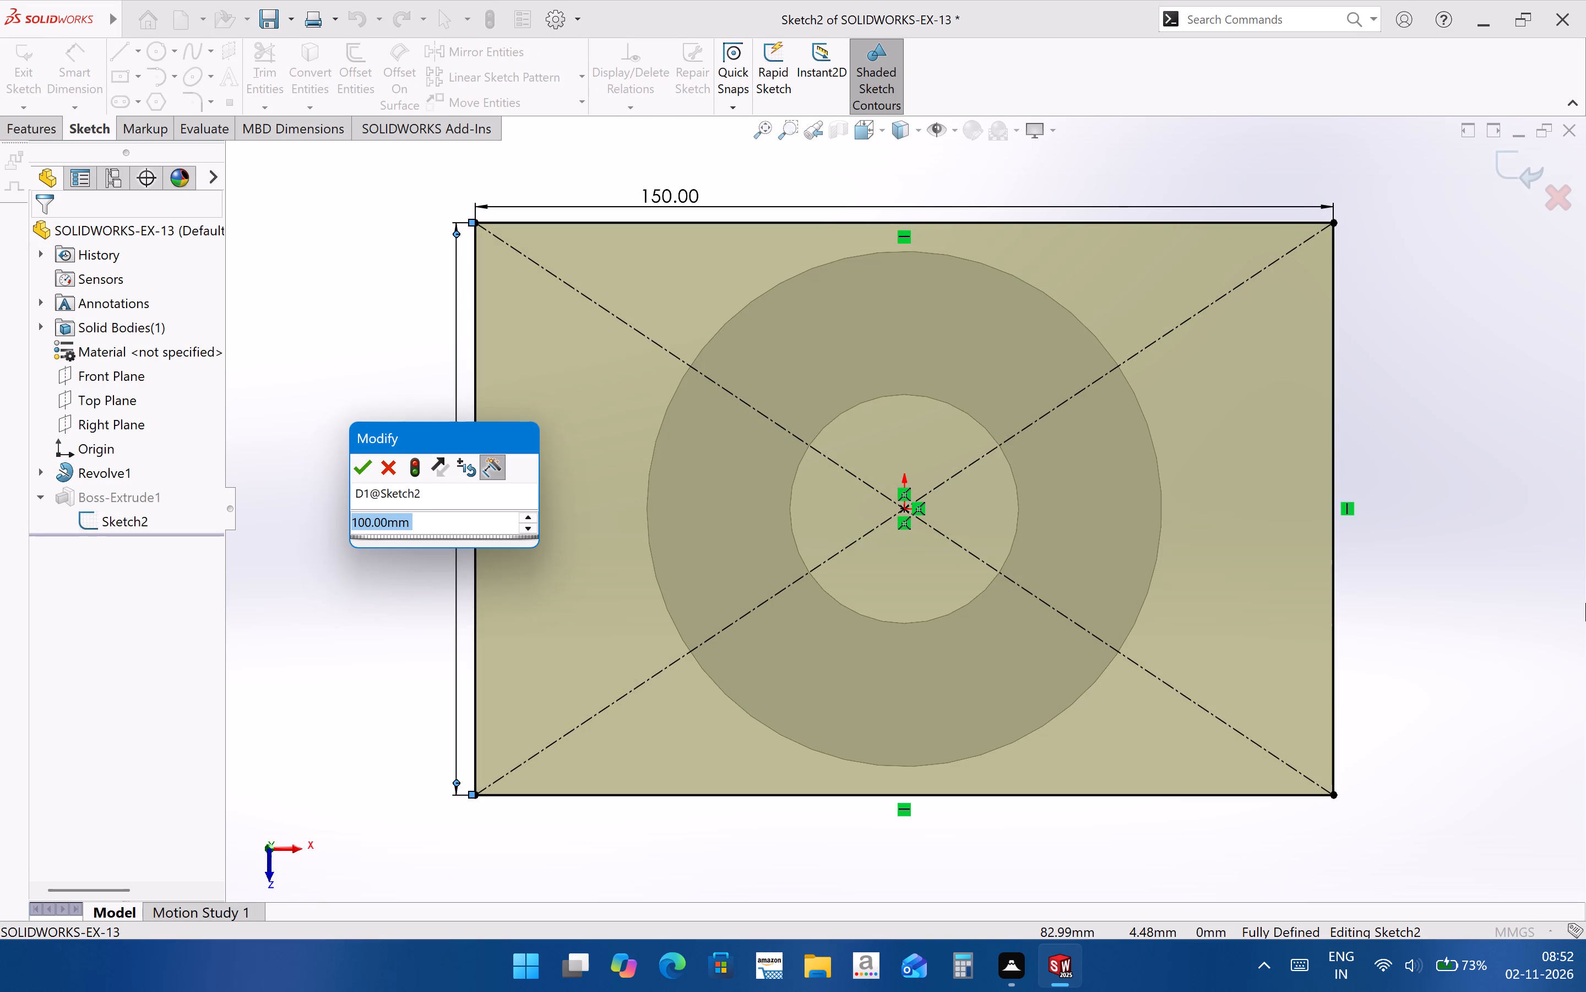
{"action": "type", "text": "120"}
{"action": "key", "text": "Return"}
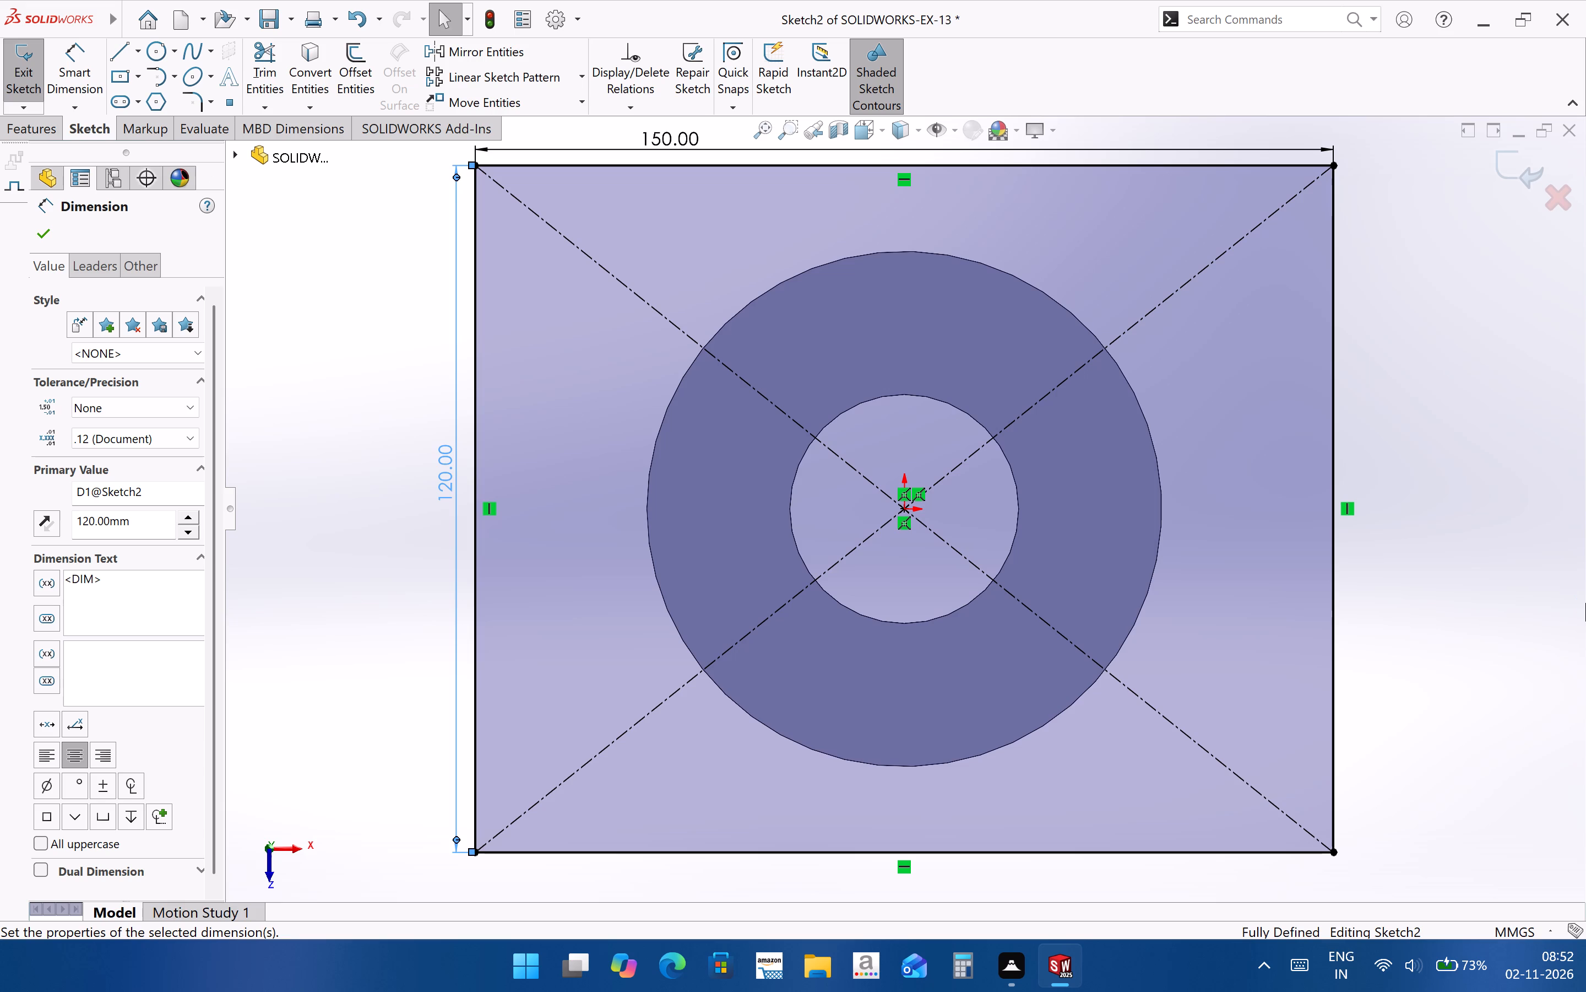
{"action": "left_click", "coordinate": [1528, 174]}
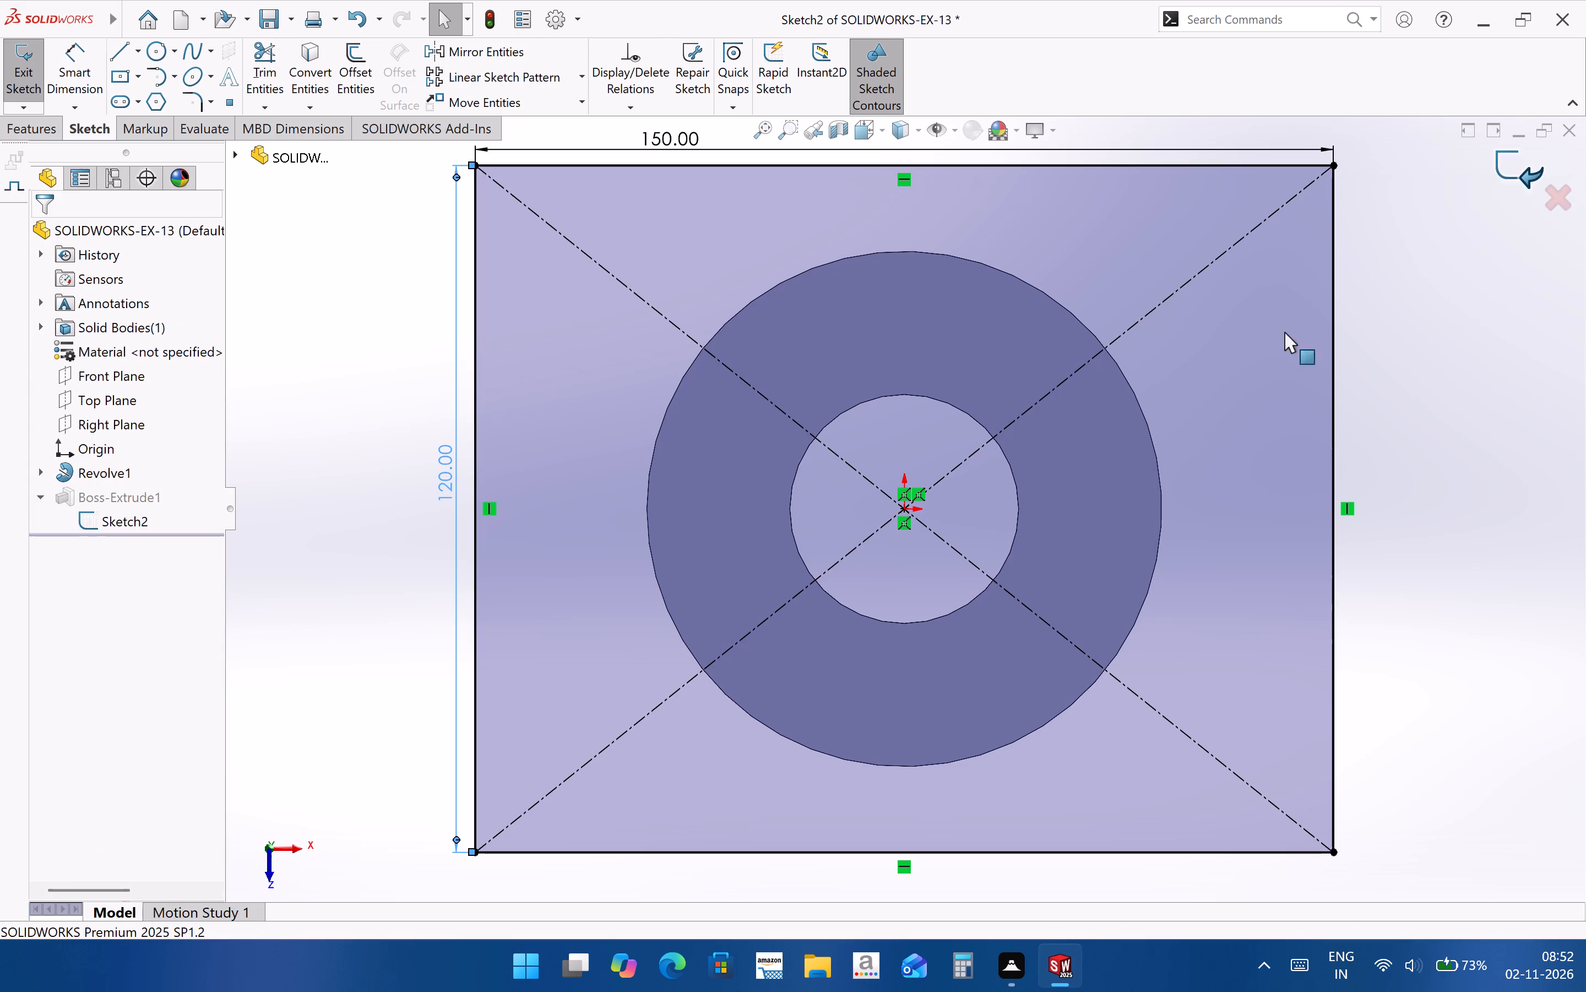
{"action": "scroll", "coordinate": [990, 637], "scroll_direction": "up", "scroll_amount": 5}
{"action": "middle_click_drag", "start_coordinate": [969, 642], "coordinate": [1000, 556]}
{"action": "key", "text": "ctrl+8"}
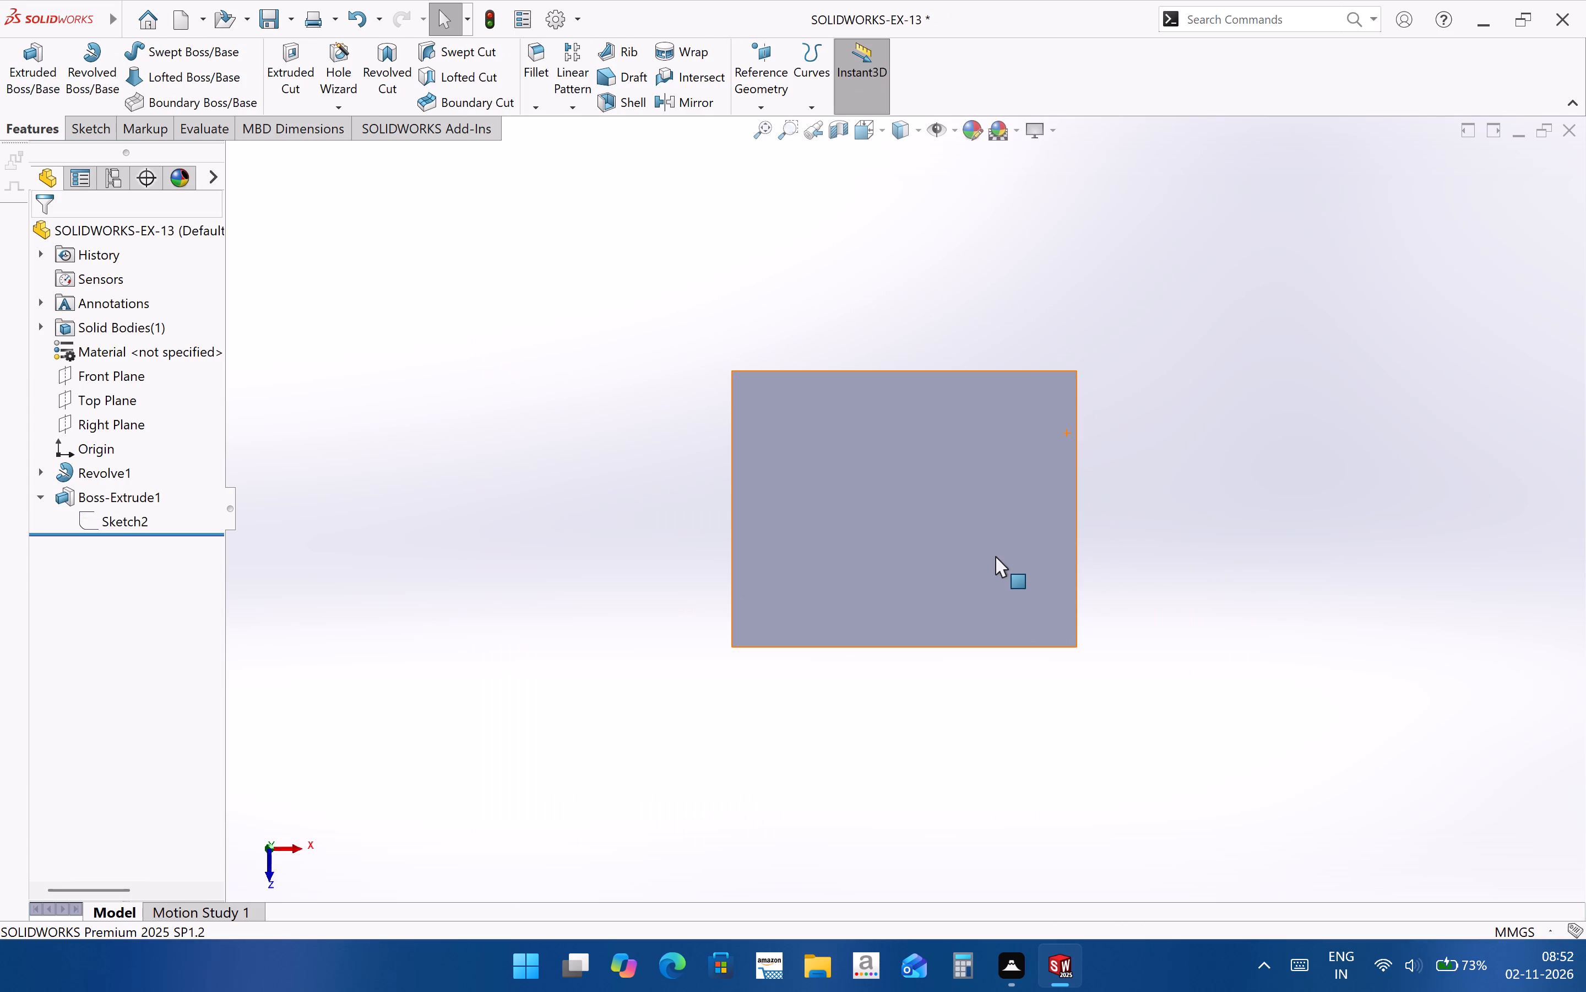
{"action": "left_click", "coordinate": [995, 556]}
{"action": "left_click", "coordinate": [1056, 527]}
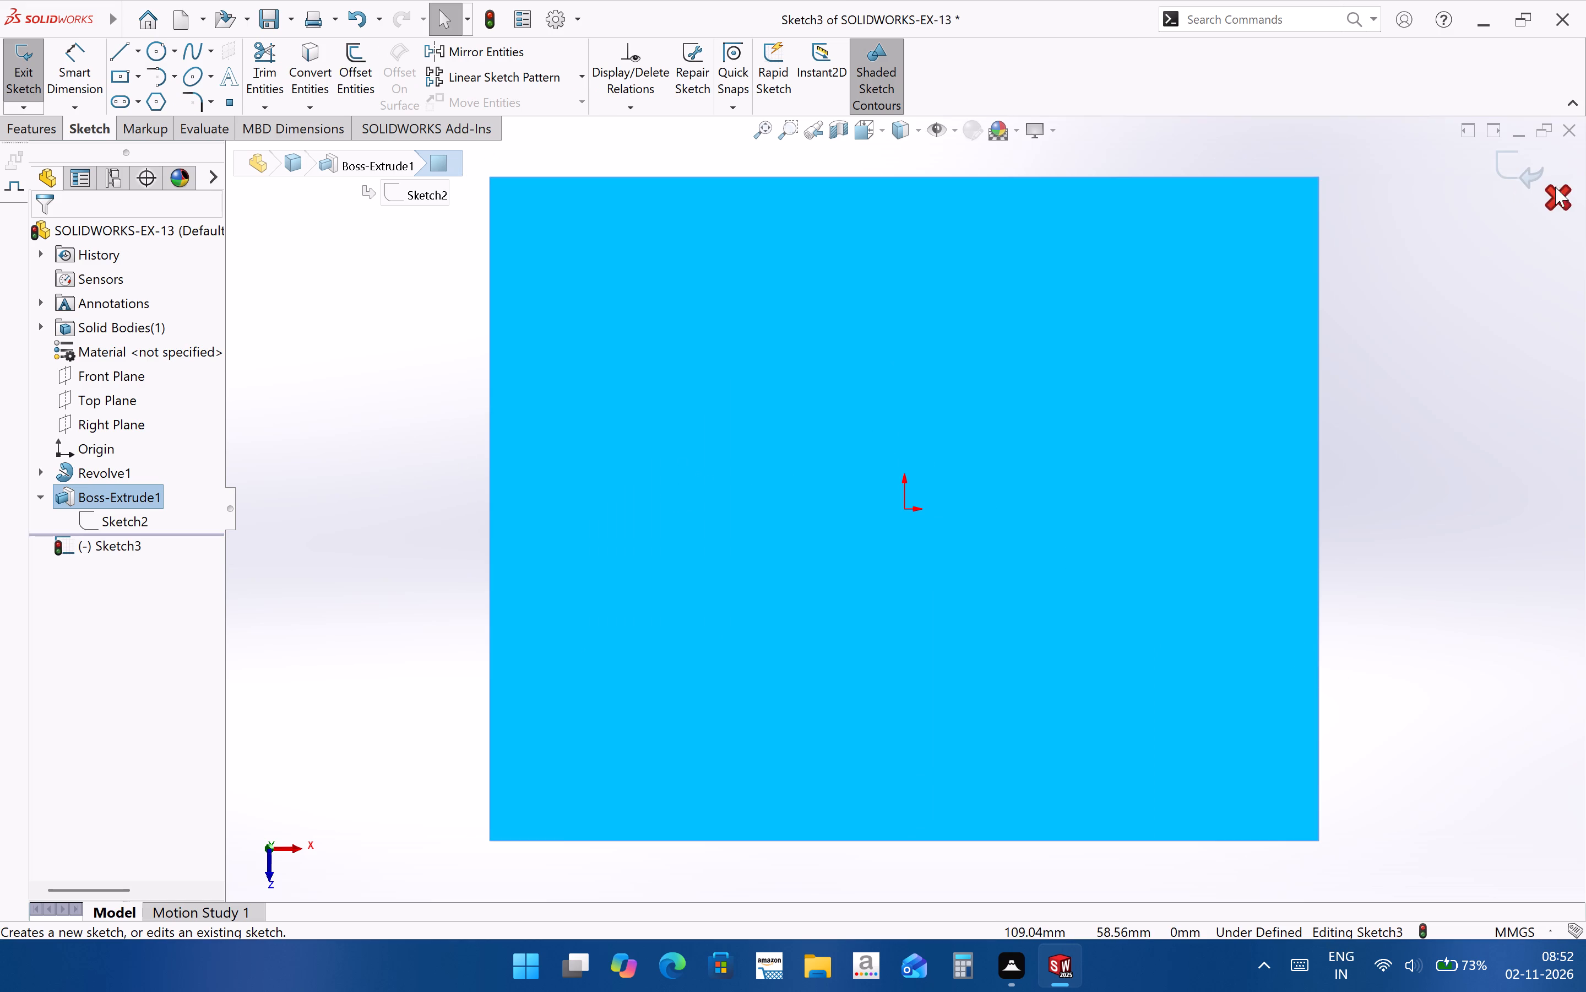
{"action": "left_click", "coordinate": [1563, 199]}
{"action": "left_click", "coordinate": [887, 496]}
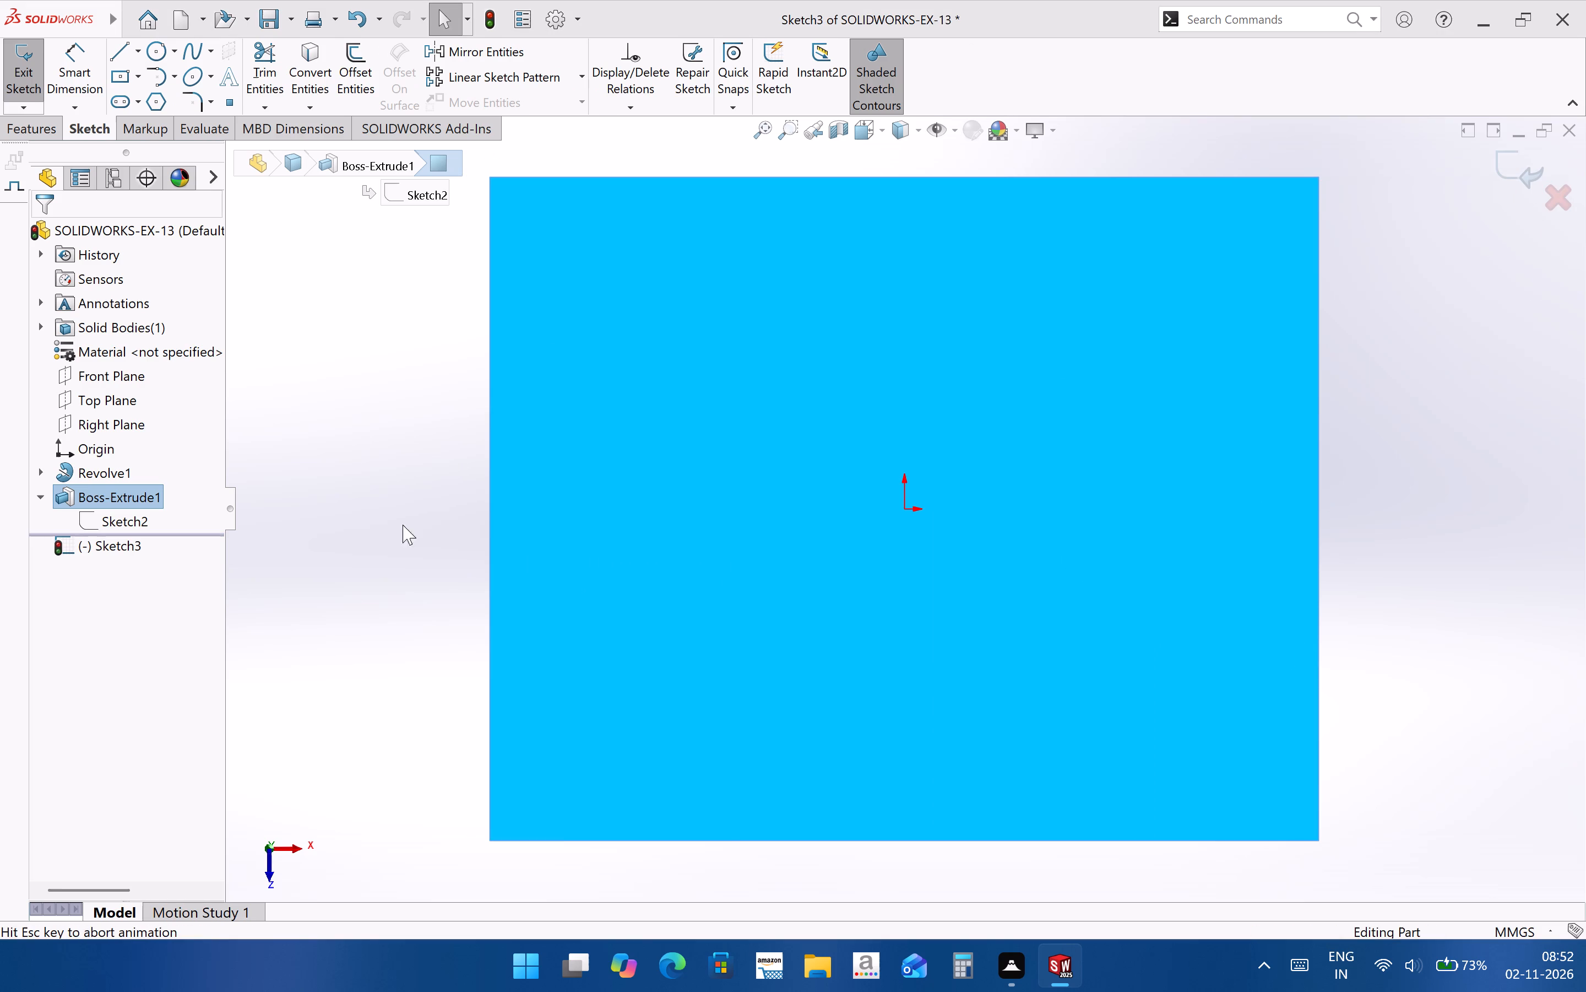
Edit the plate's sketch, round all four rectangle corners with a 15 mm Sketch Fillet, and exit the sketch.
{"action": "left_click", "coordinate": [108, 523]}
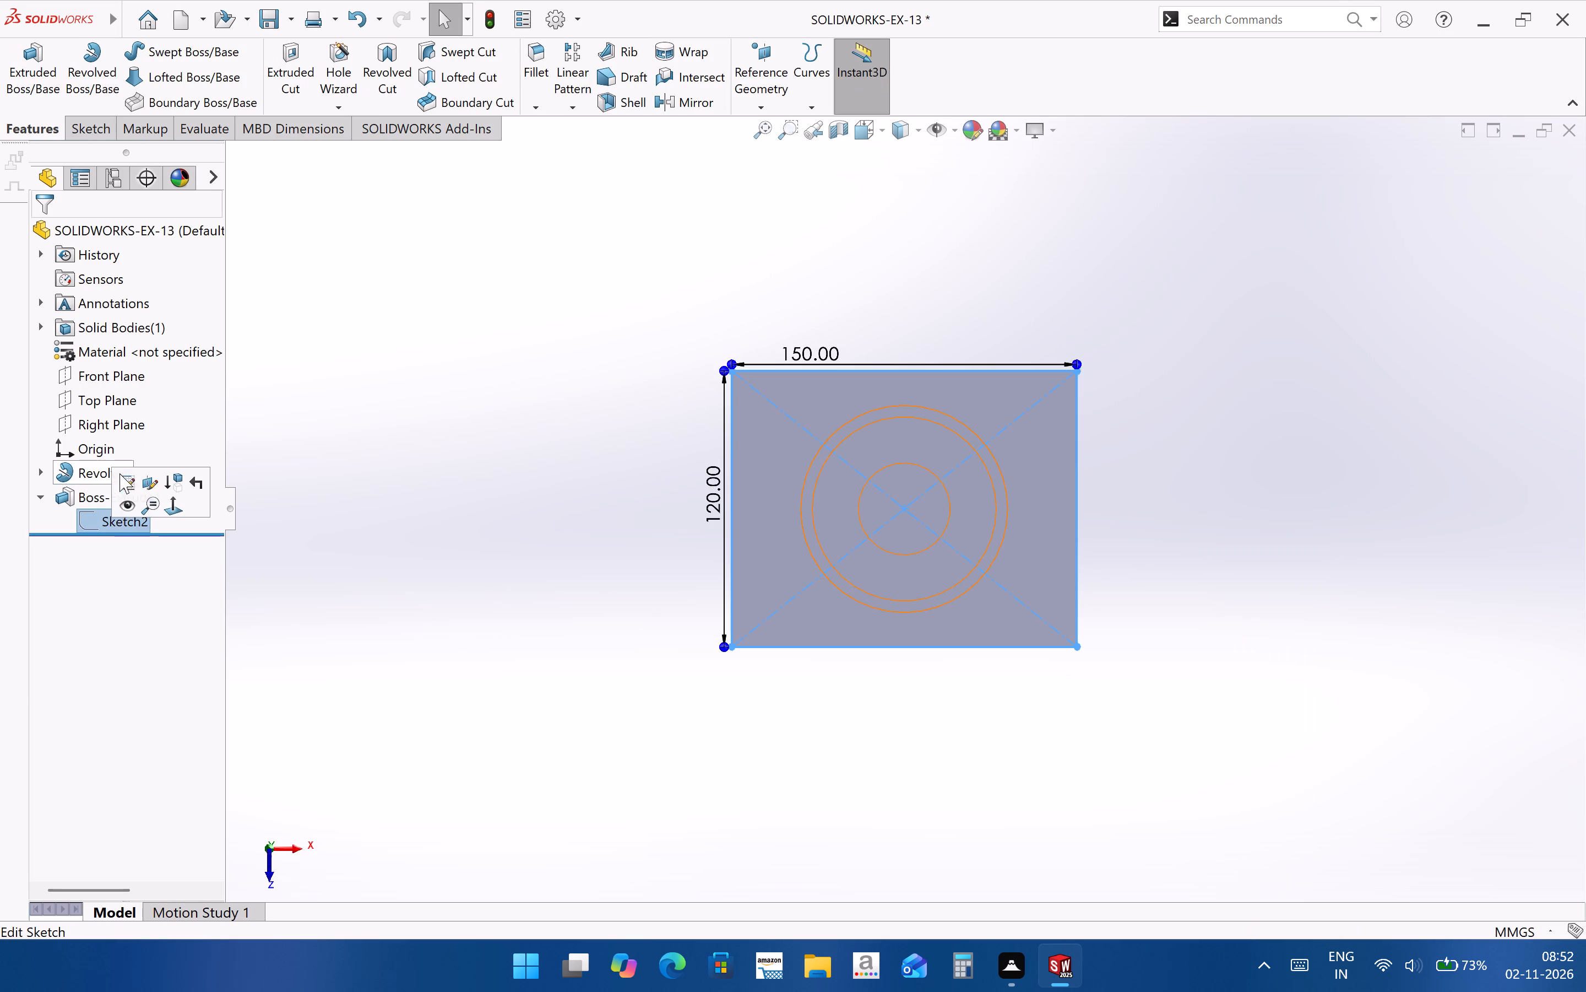
{"action": "left_click", "coordinate": [124, 477]}
{"action": "scroll", "coordinate": [682, 560], "scroll_direction": "up", "scroll_amount": 2}
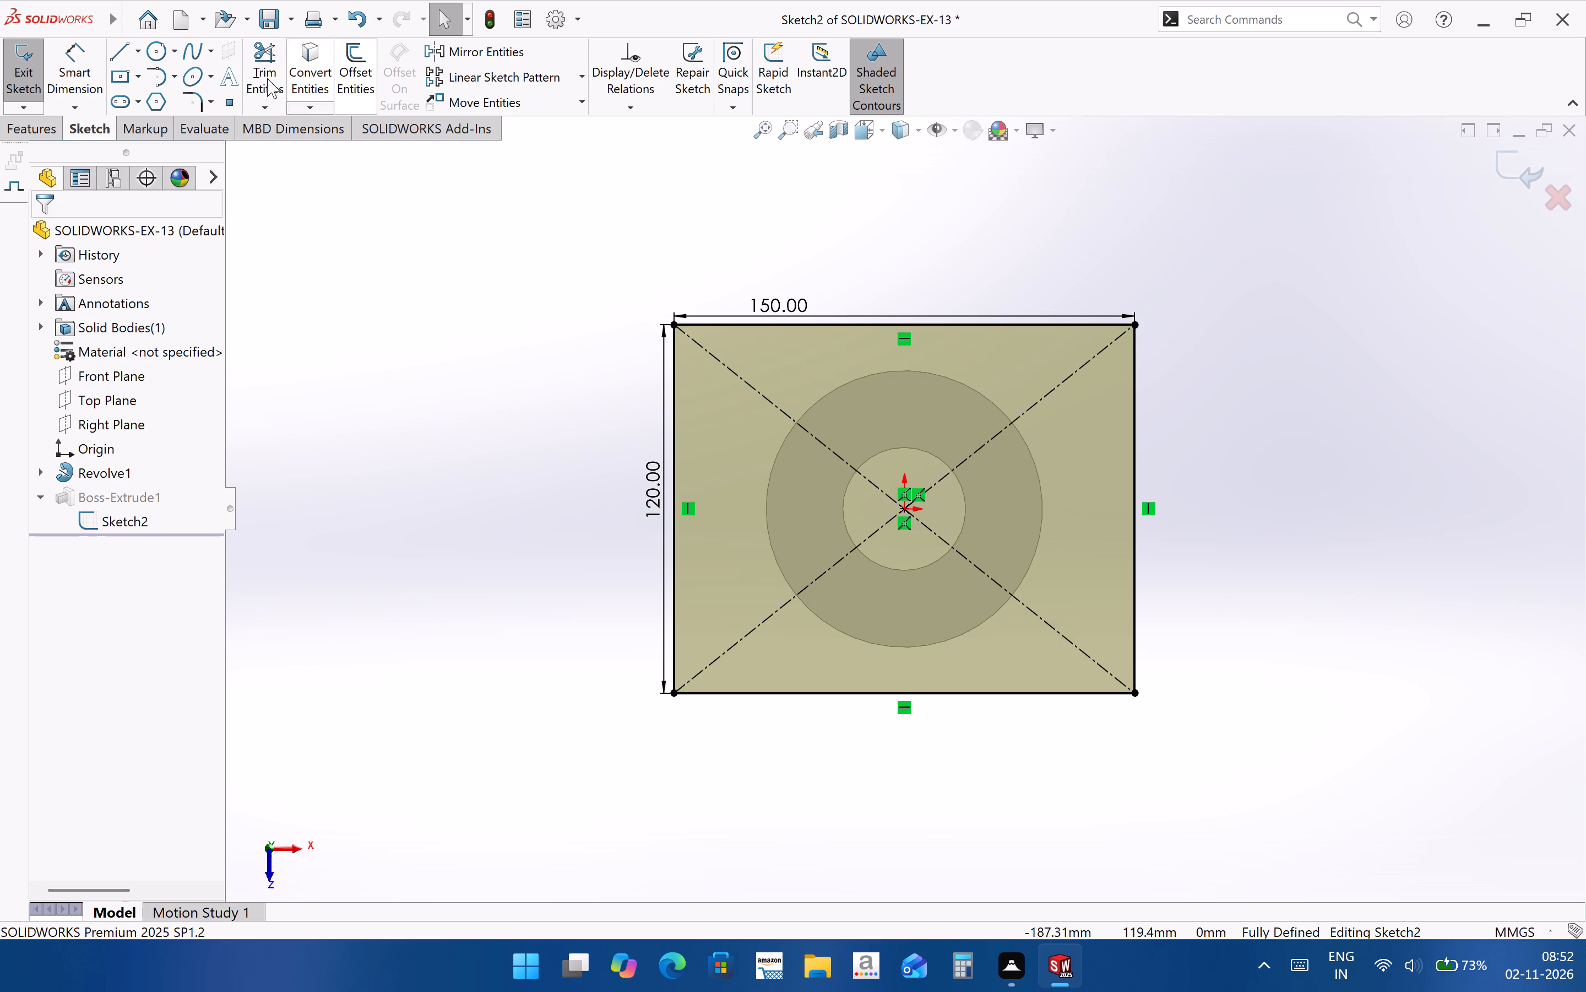
{"action": "left_click", "coordinate": [191, 97]}
{"action": "left_click_drag", "start_coordinate": [595, 284], "coordinate": [1307, 696]}
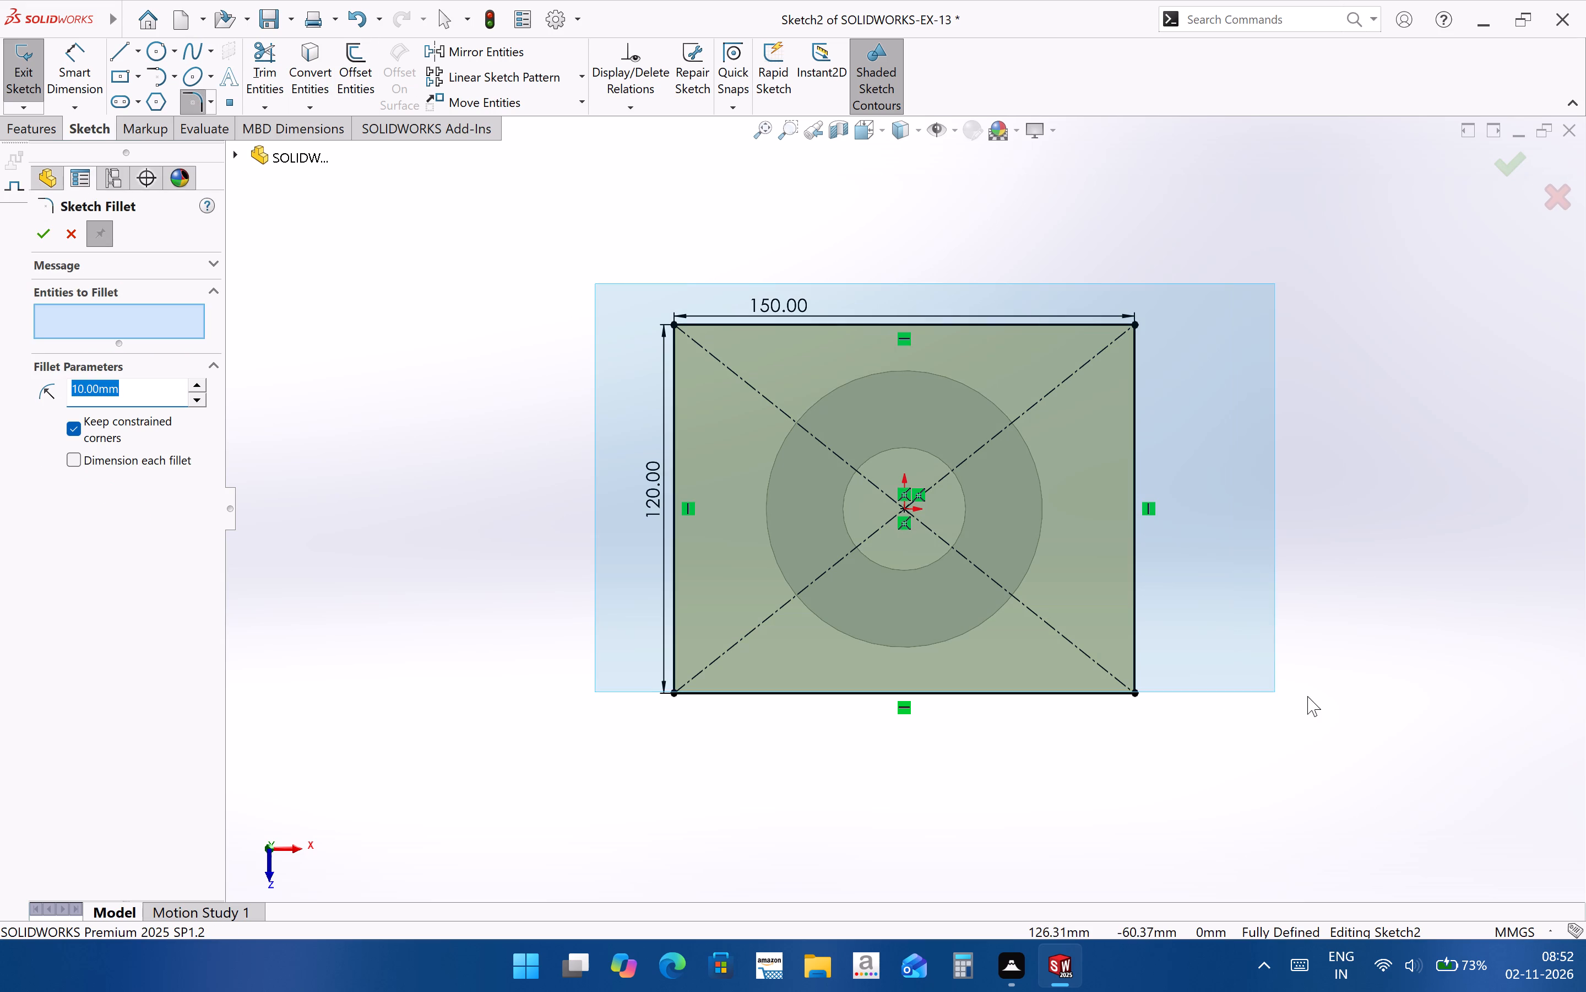
{"action": "left_click_drag", "start_coordinate": [1307, 696], "coordinate": [1291, 755]}
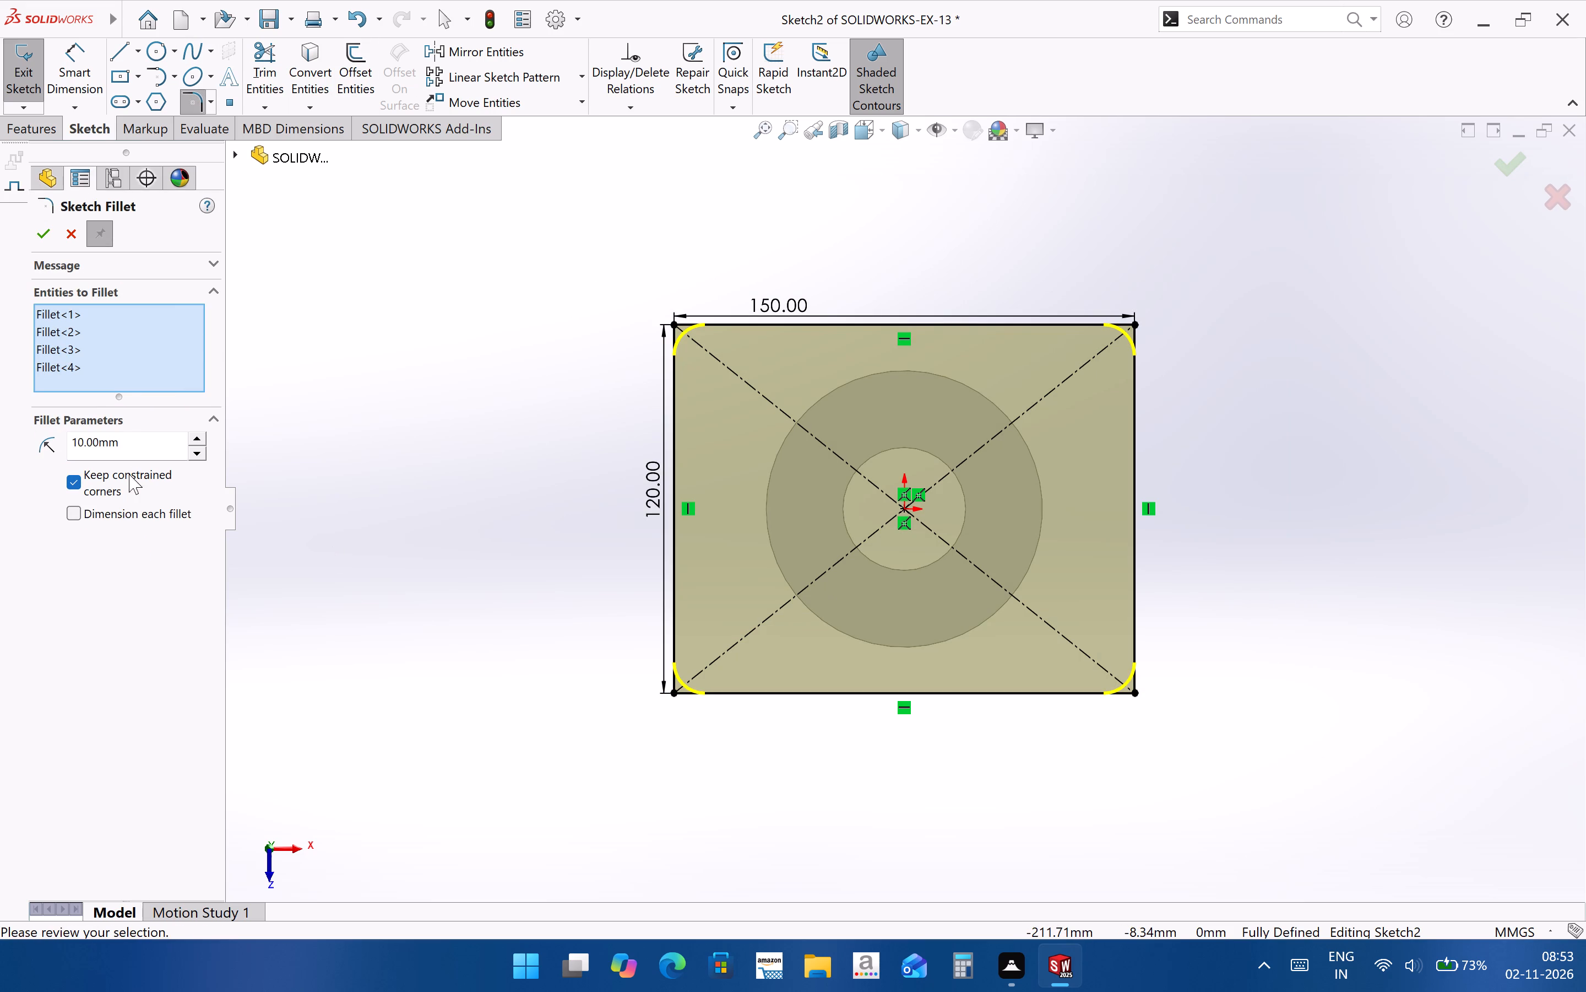
{"action": "left_click_drag", "start_coordinate": [138, 444], "coordinate": [0, 422]}
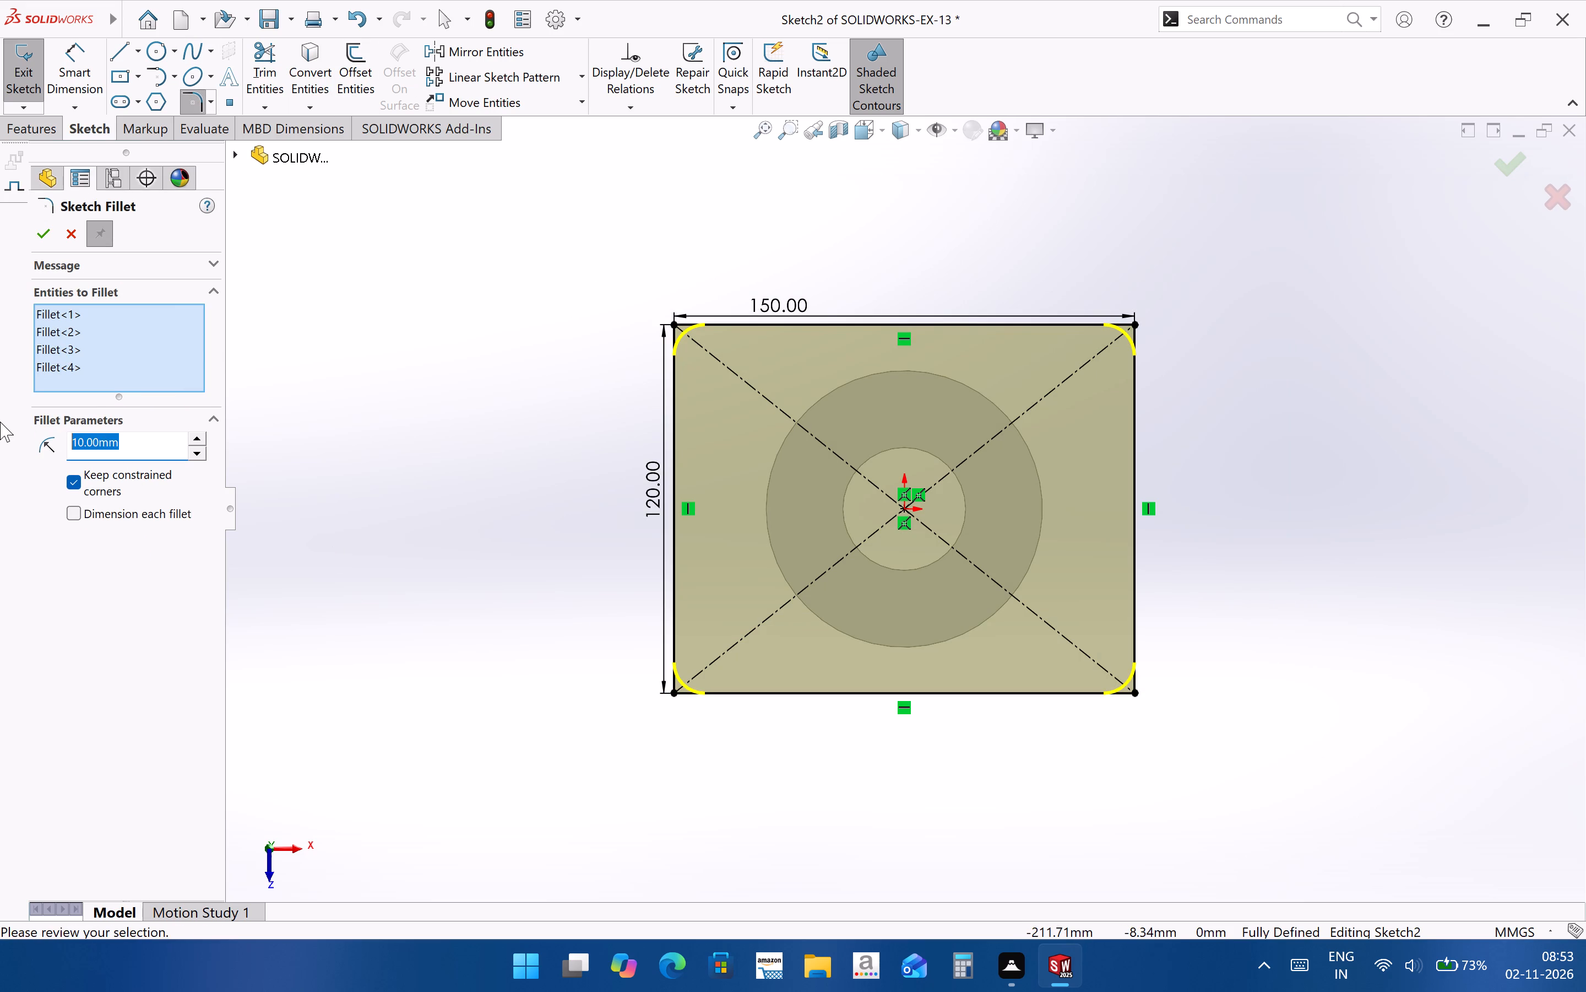
{"action": "key", "text": "BackSpace"}
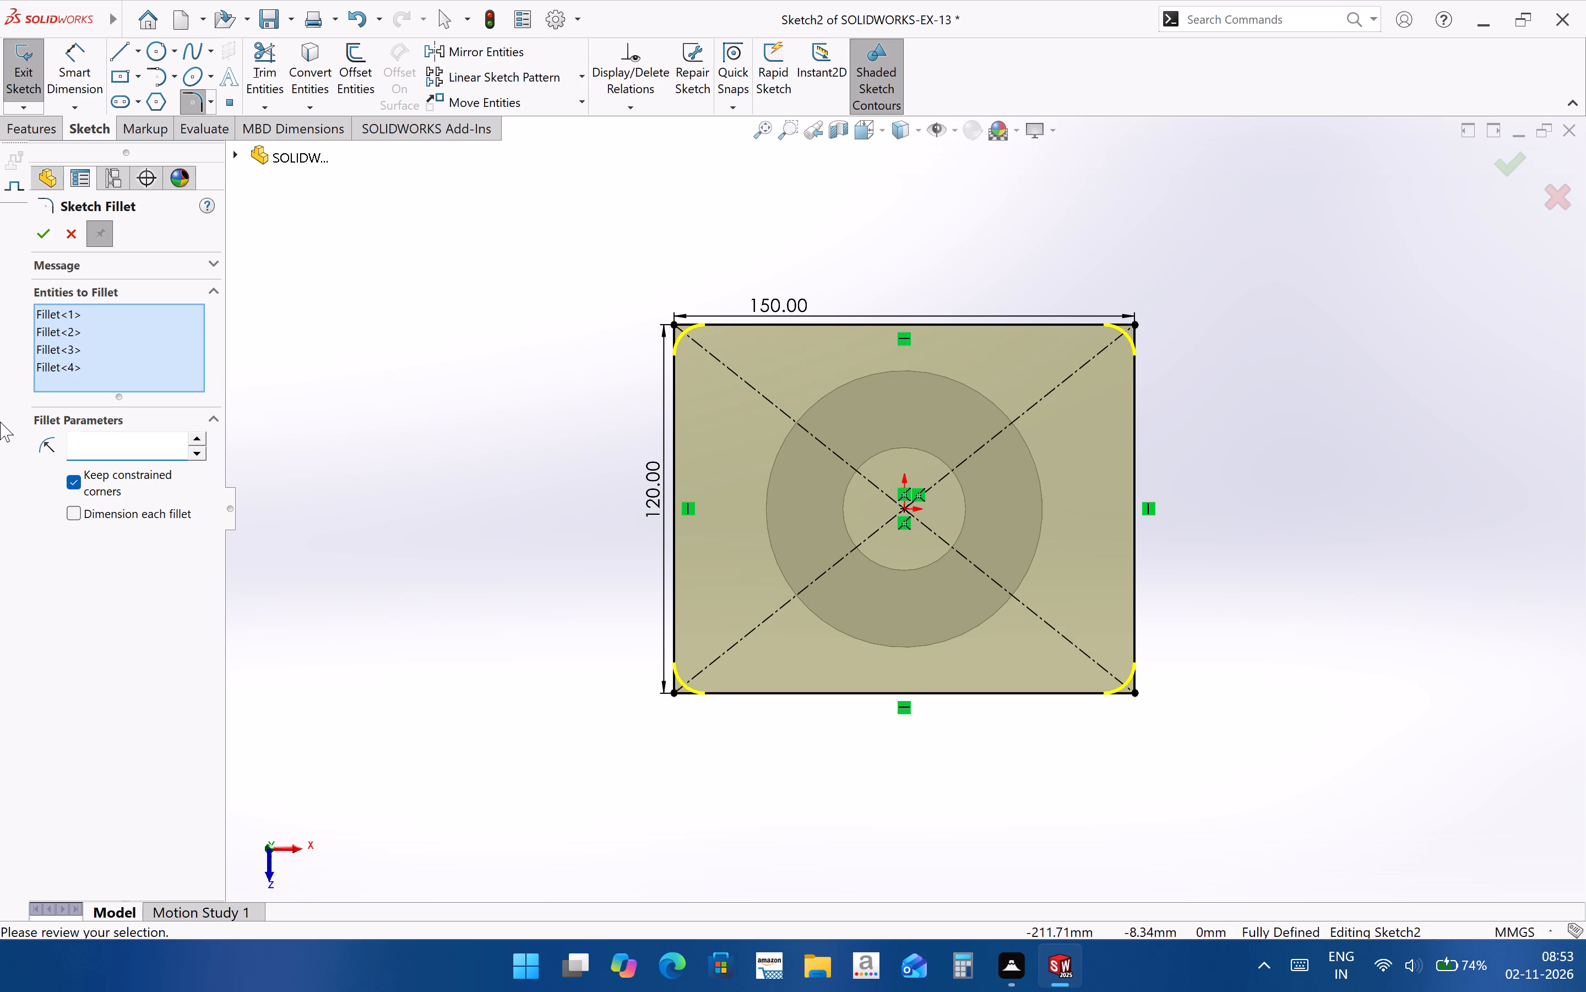
{"action": "type", "text": "15"}
{"action": "key", "text": "Return"}
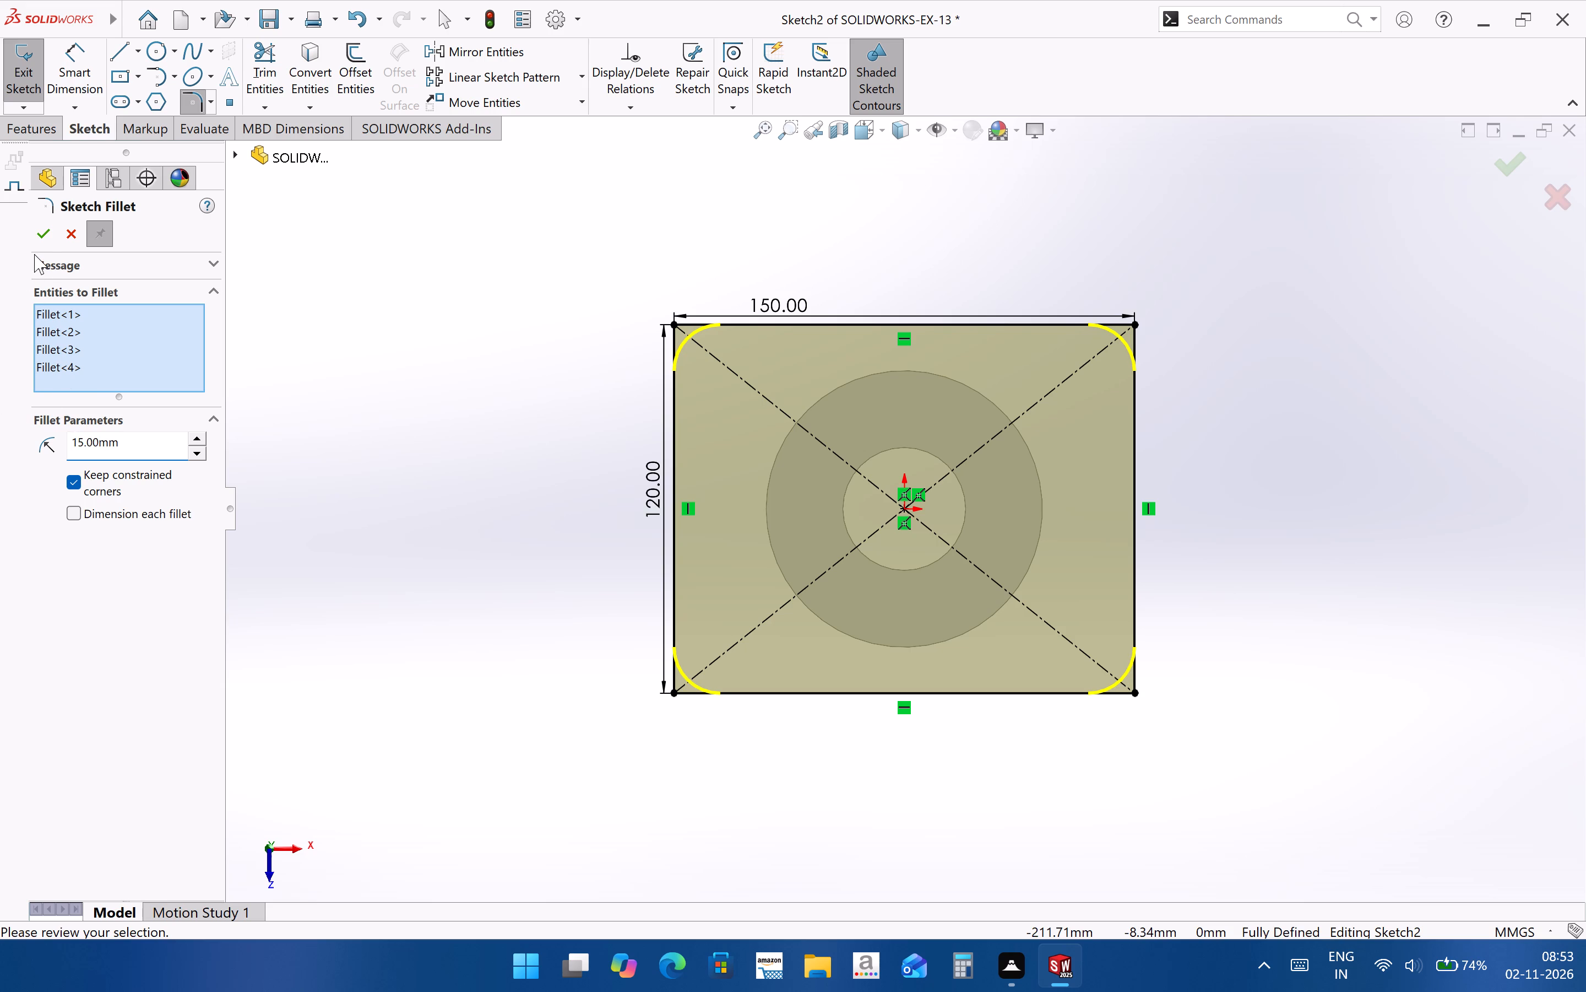
{"action": "left_click", "coordinate": [39, 238]}
{"action": "left_click", "coordinate": [508, 893]}
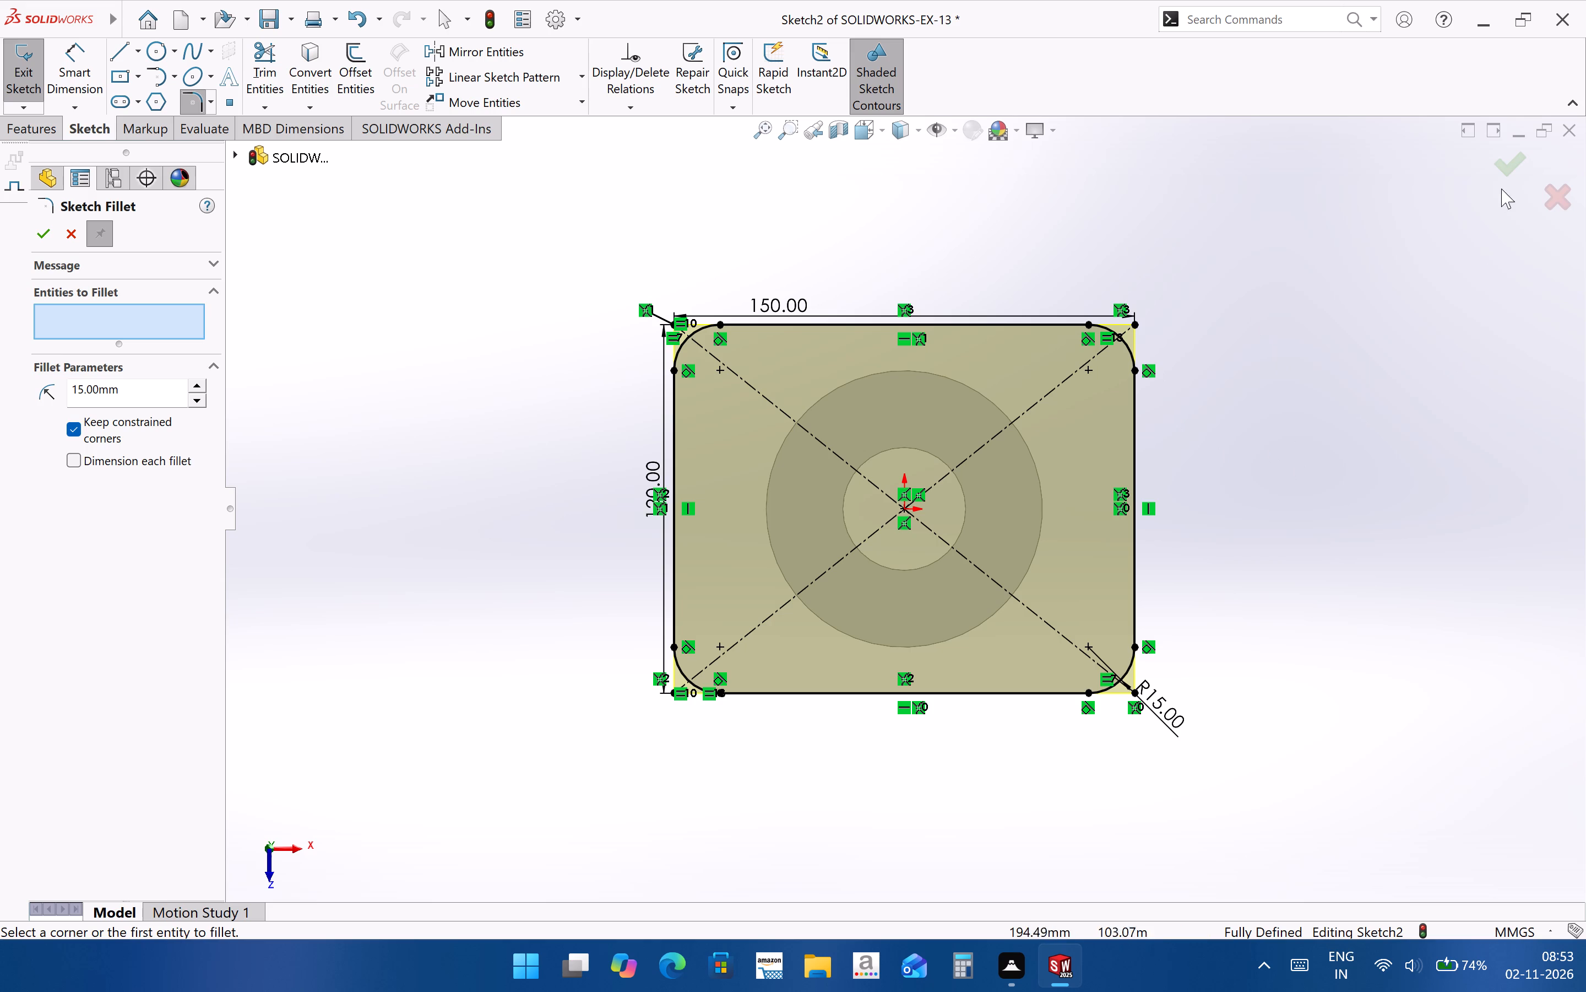
{"action": "left_click", "coordinate": [1503, 175]}
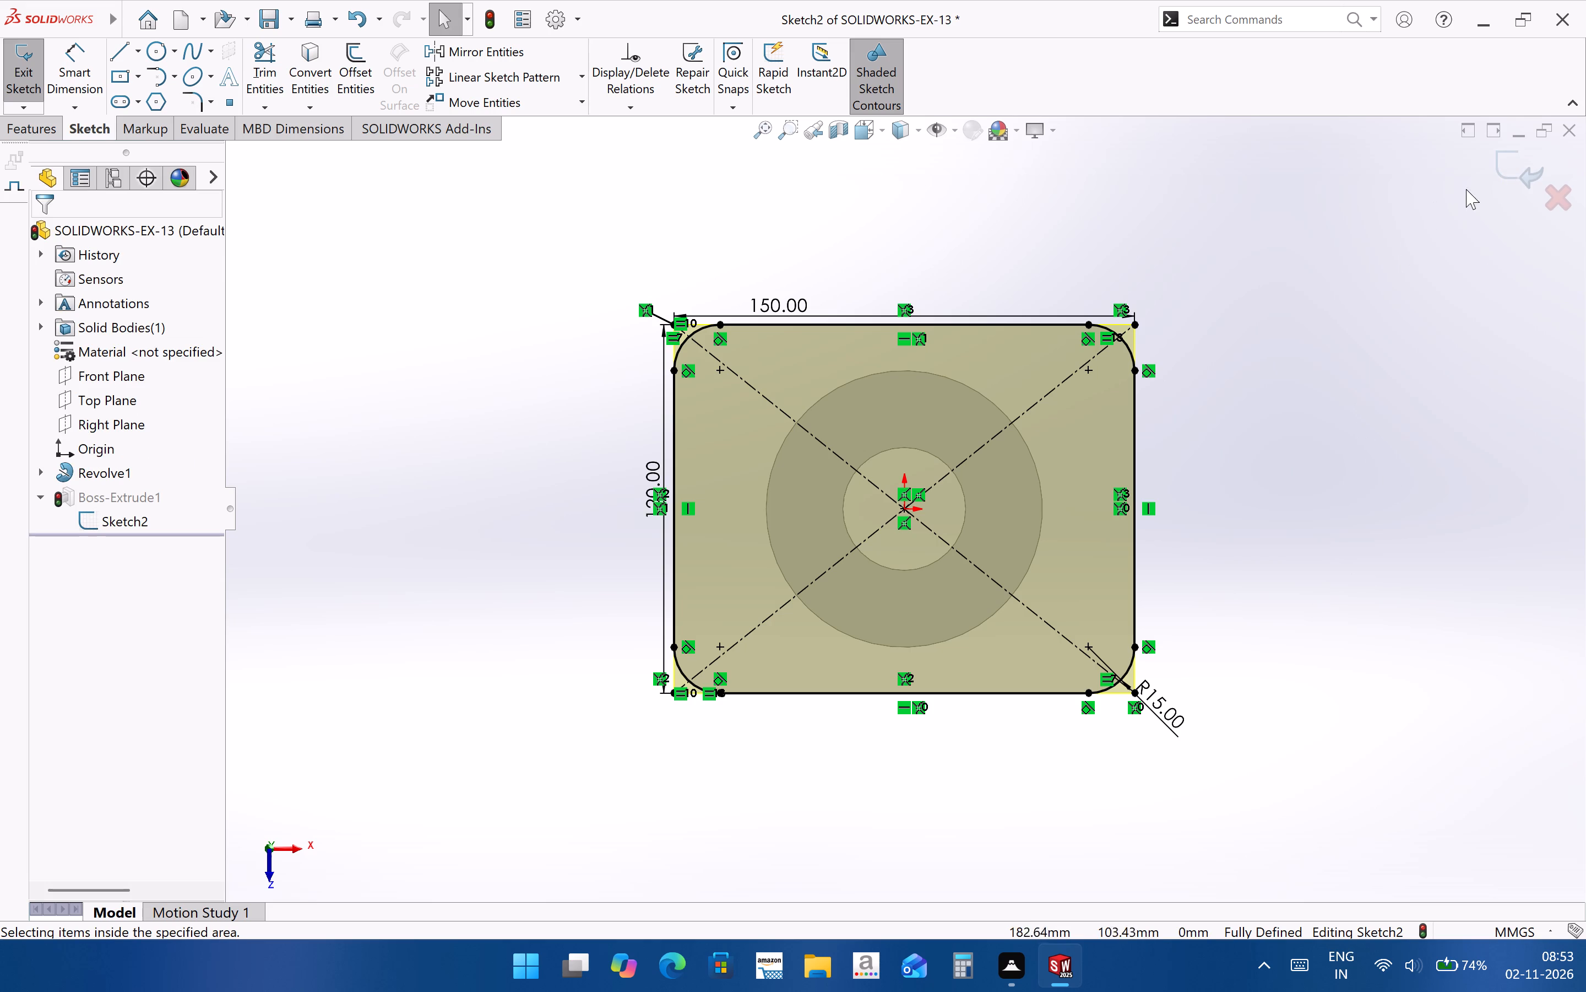
{"action": "left_click", "coordinate": [1494, 165]}
{"action": "left_click", "coordinate": [1427, 593]}
Inspect the plate's rounded corners and the sleeve from several angles.
{"action": "middle_click_drag", "start_coordinate": [784, 664], "coordinate": [882, 367]}
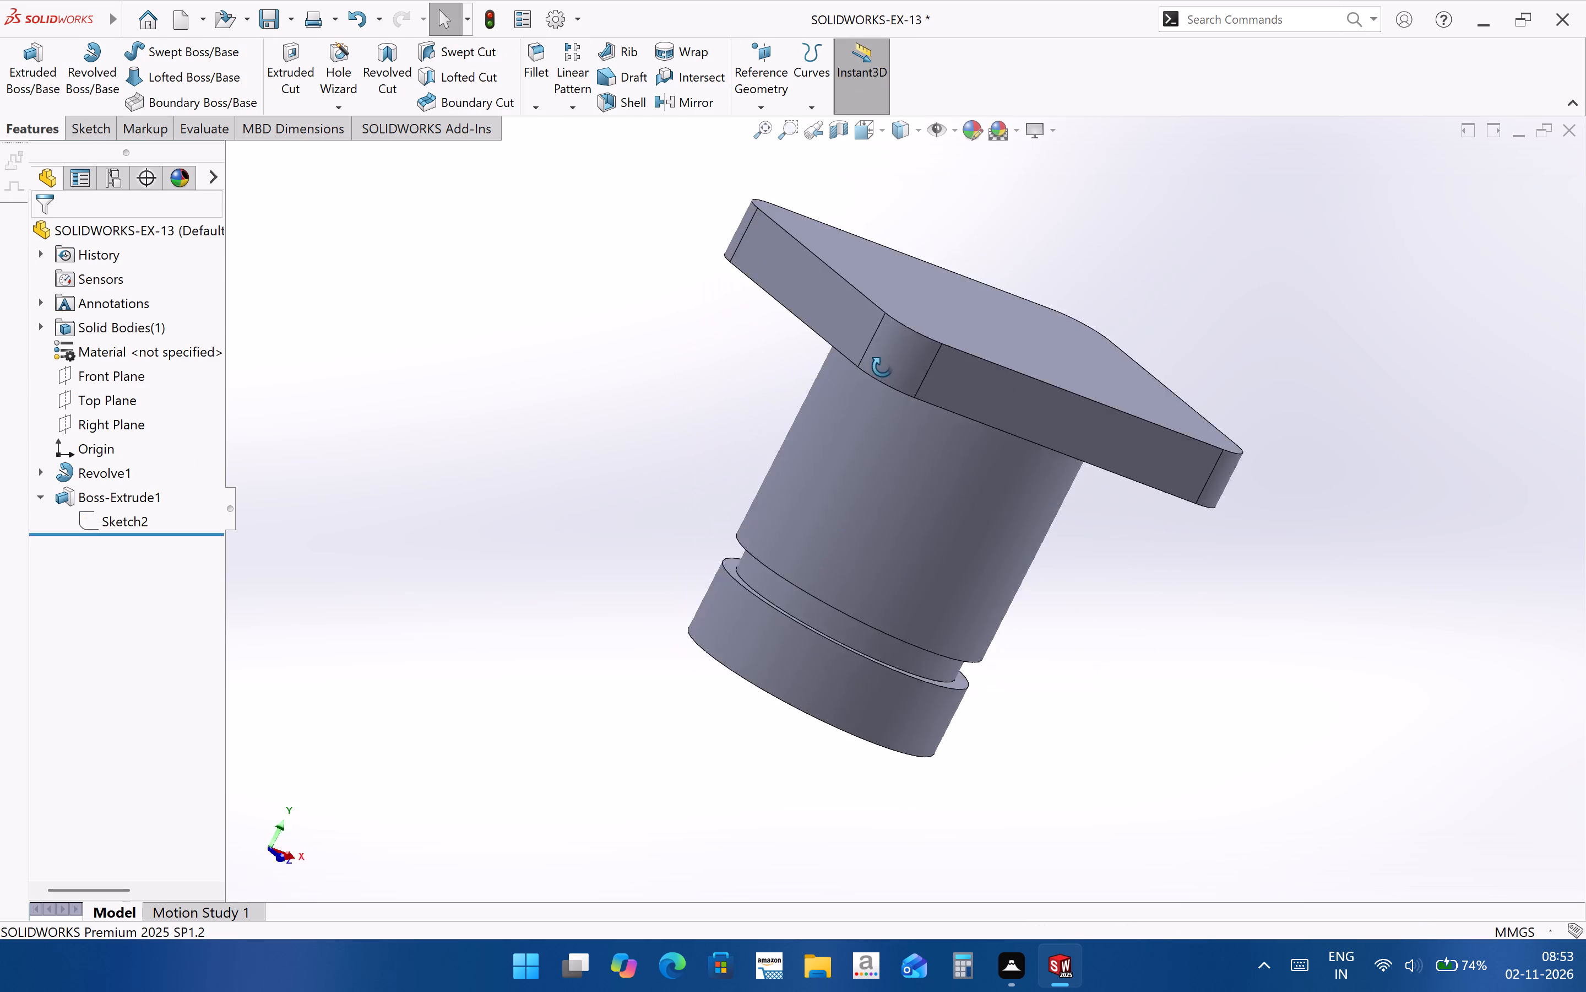
{"action": "middle_click_drag", "start_coordinate": [882, 367], "coordinate": [1132, 488]}
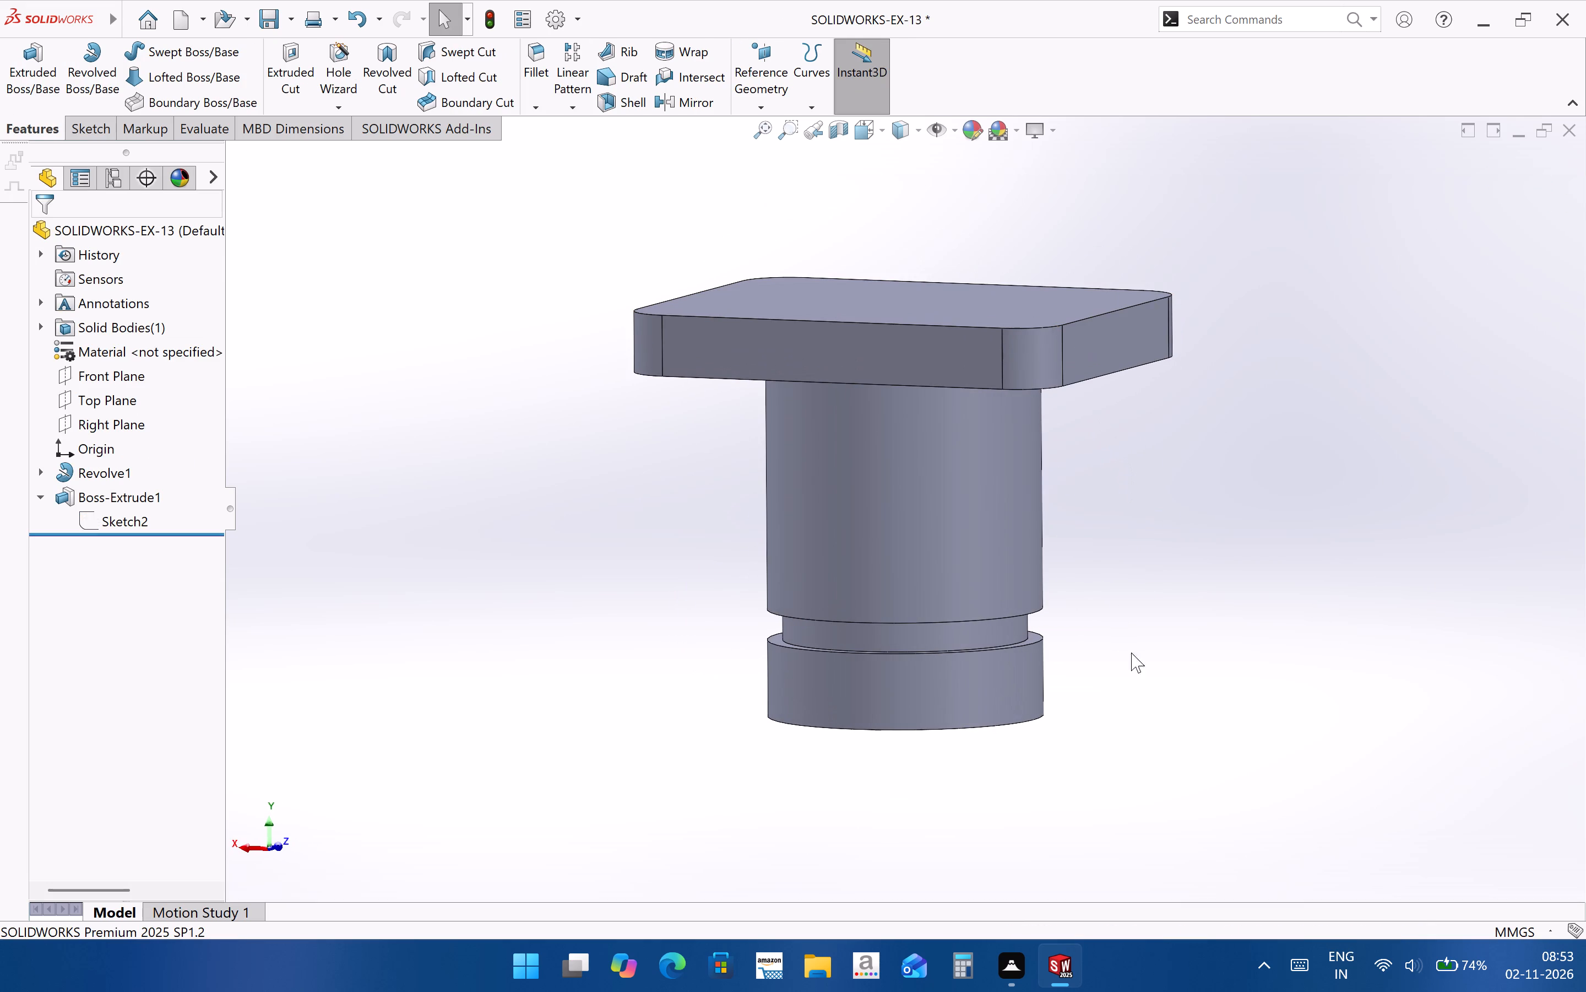
{"action": "middle_click_drag", "start_coordinate": [1150, 691], "coordinate": [1020, 826]}
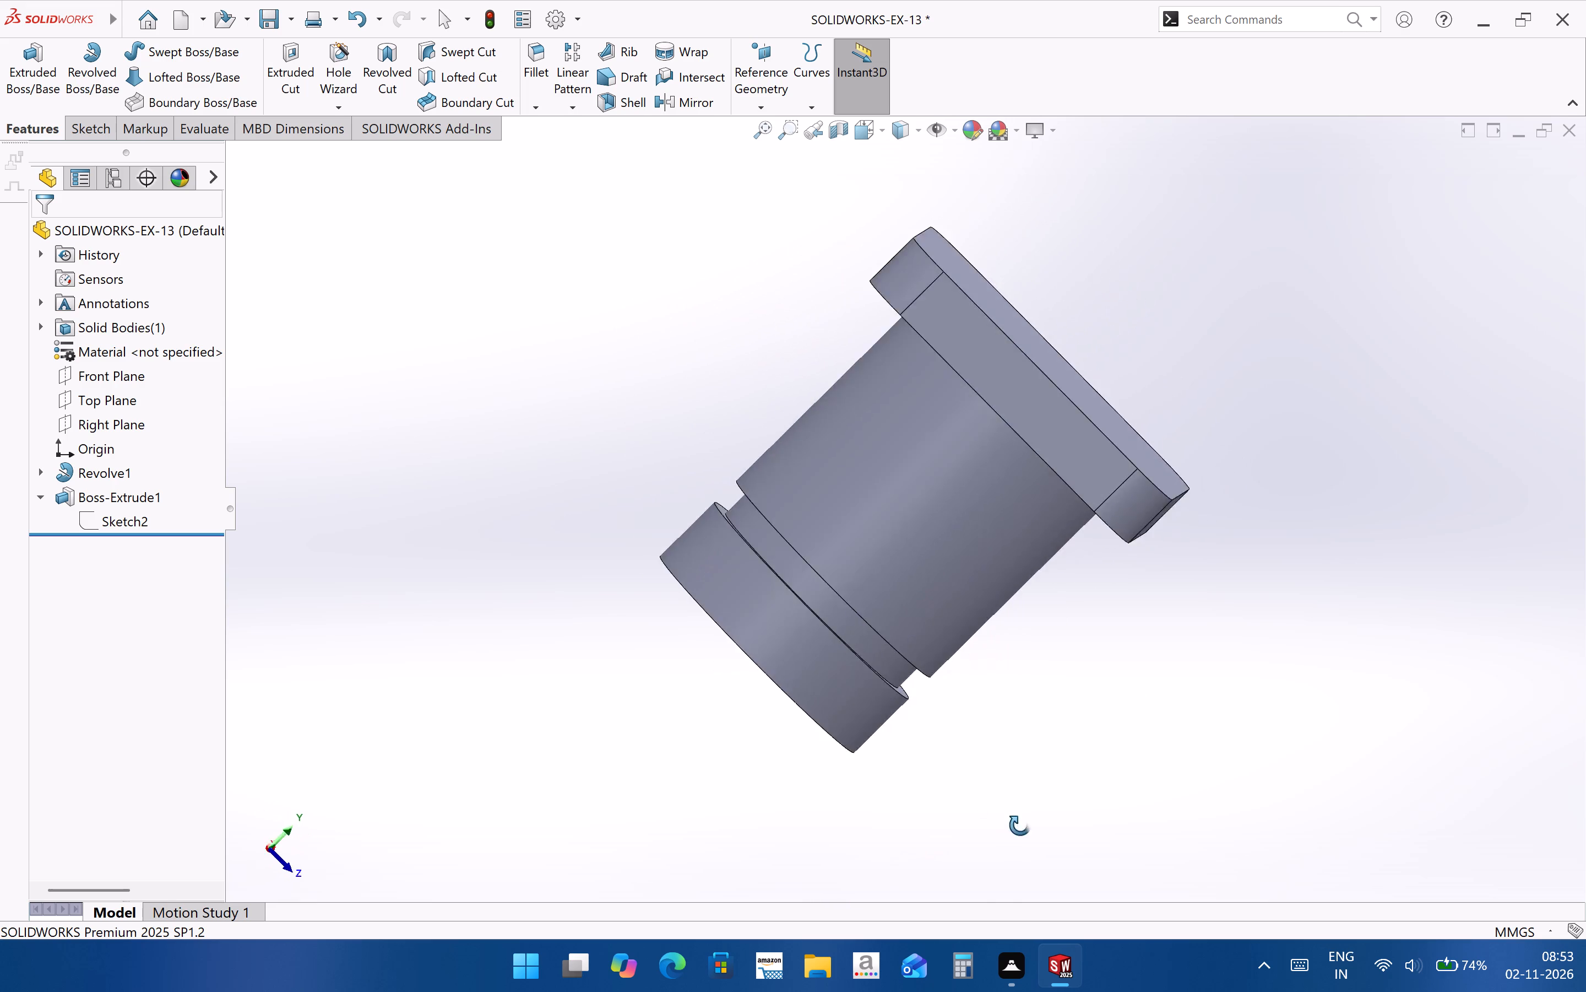
{"action": "middle_click_drag", "start_coordinate": [1020, 826], "coordinate": [829, 991]}
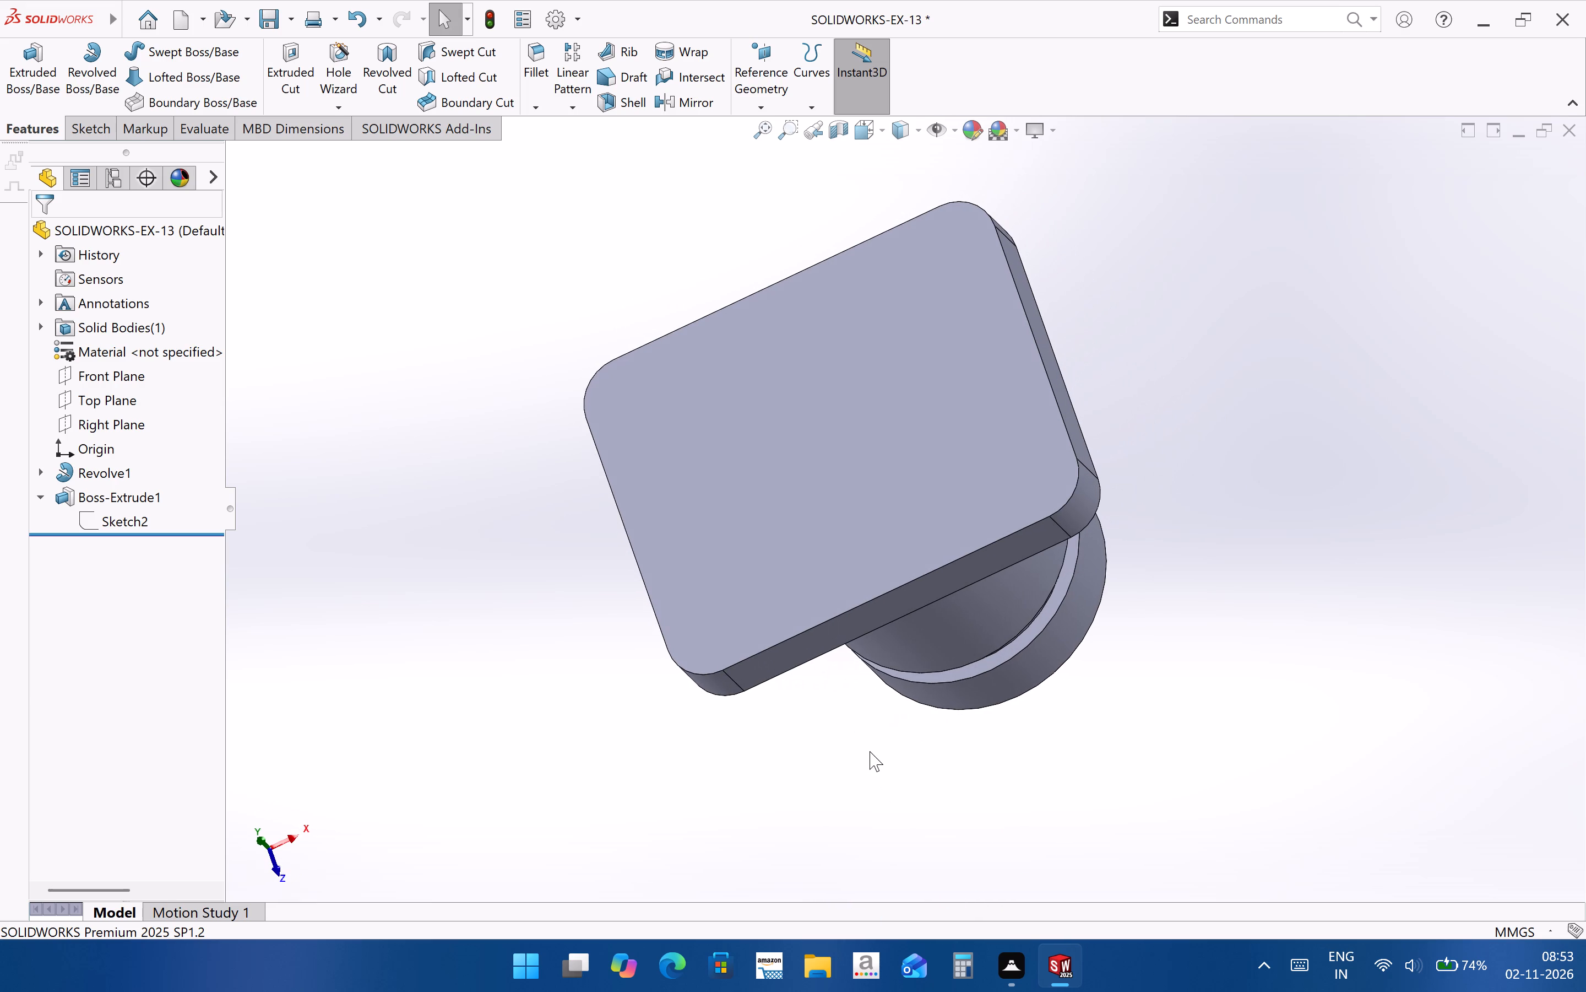
{"action": "middle_click_drag", "start_coordinate": [895, 804], "coordinate": [1185, 692]}
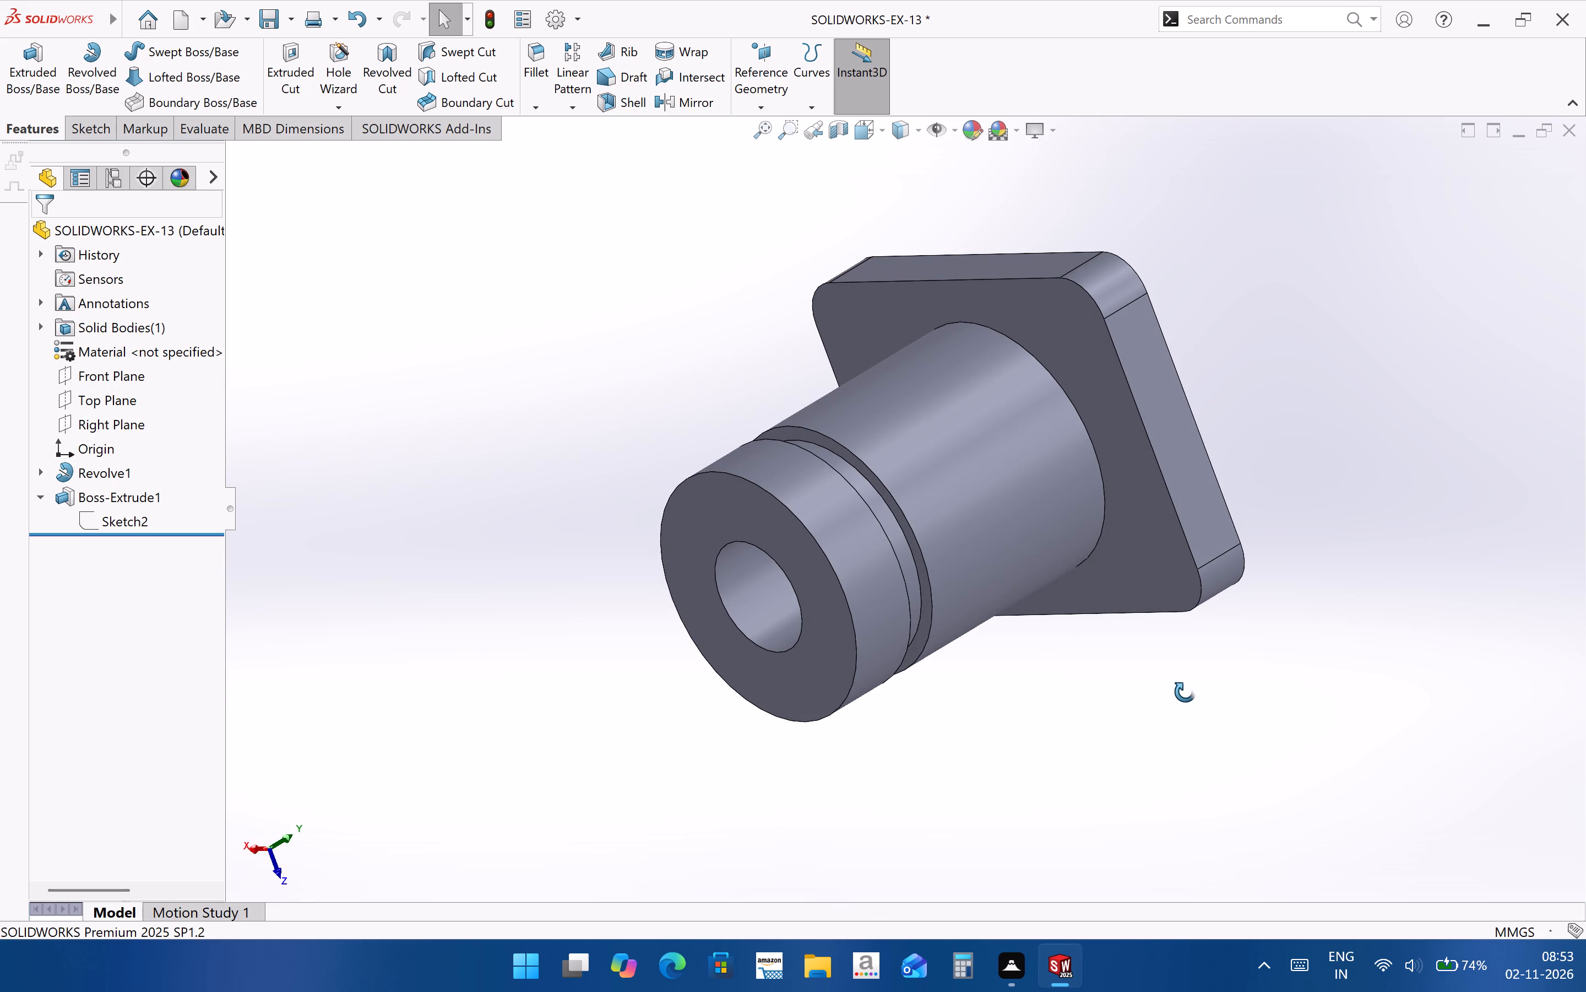
{"action": "middle_click_drag", "start_coordinate": [1185, 692], "coordinate": [922, 503]}
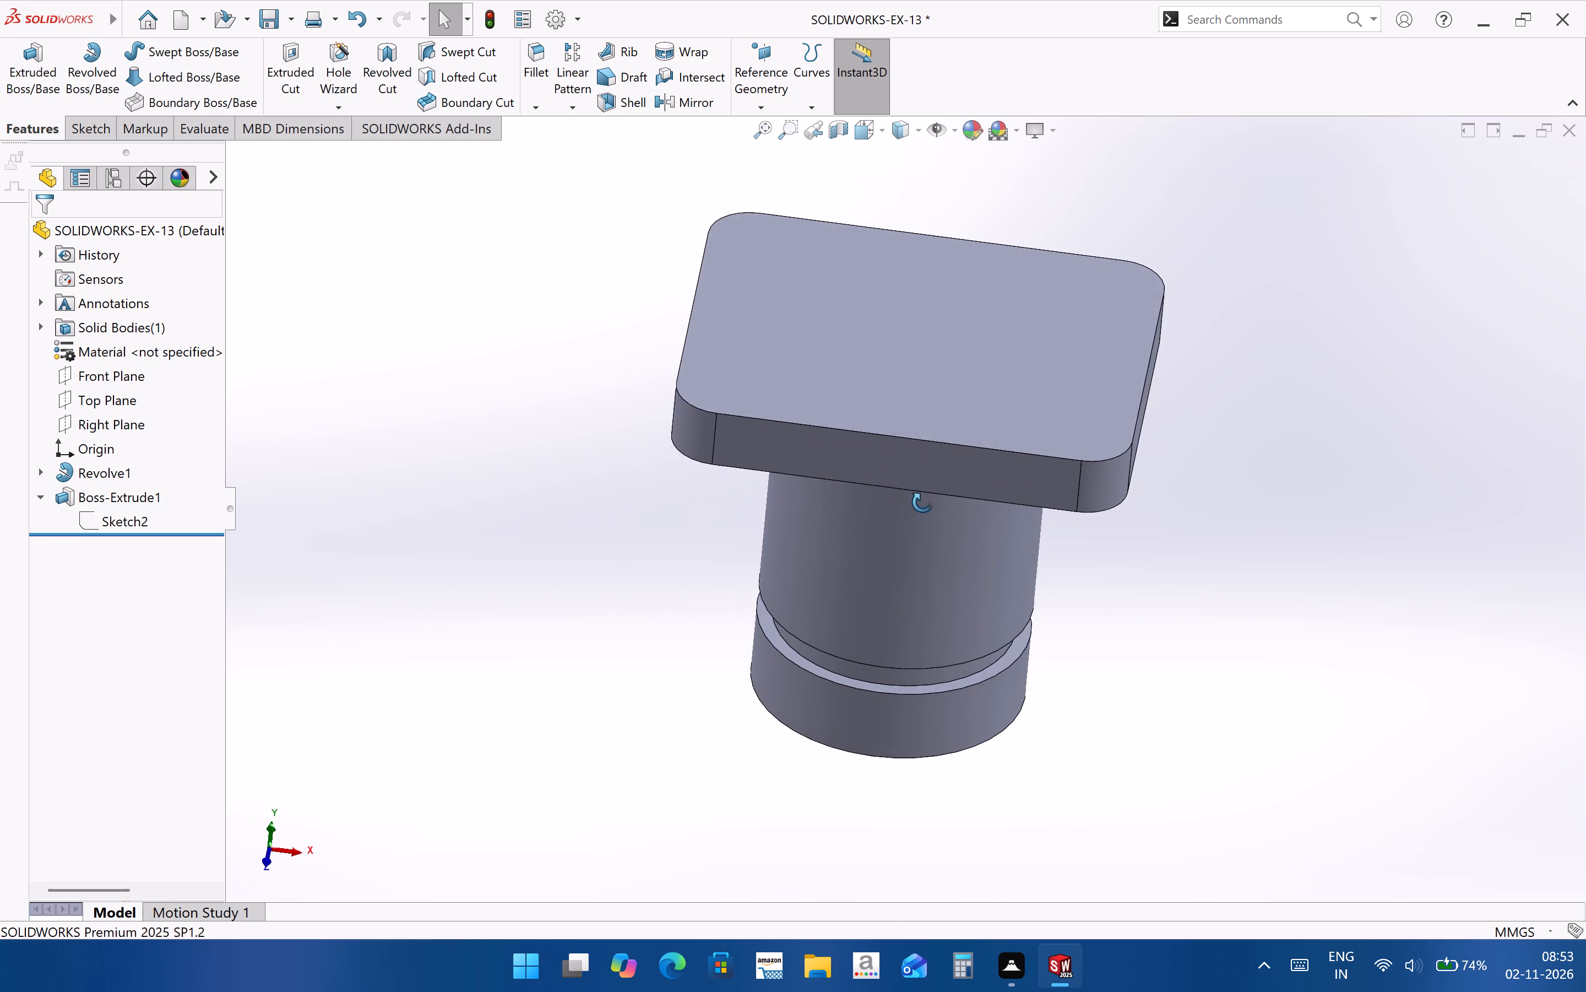
{"action": "middle_click_drag", "start_coordinate": [922, 503], "coordinate": [893, 490]}
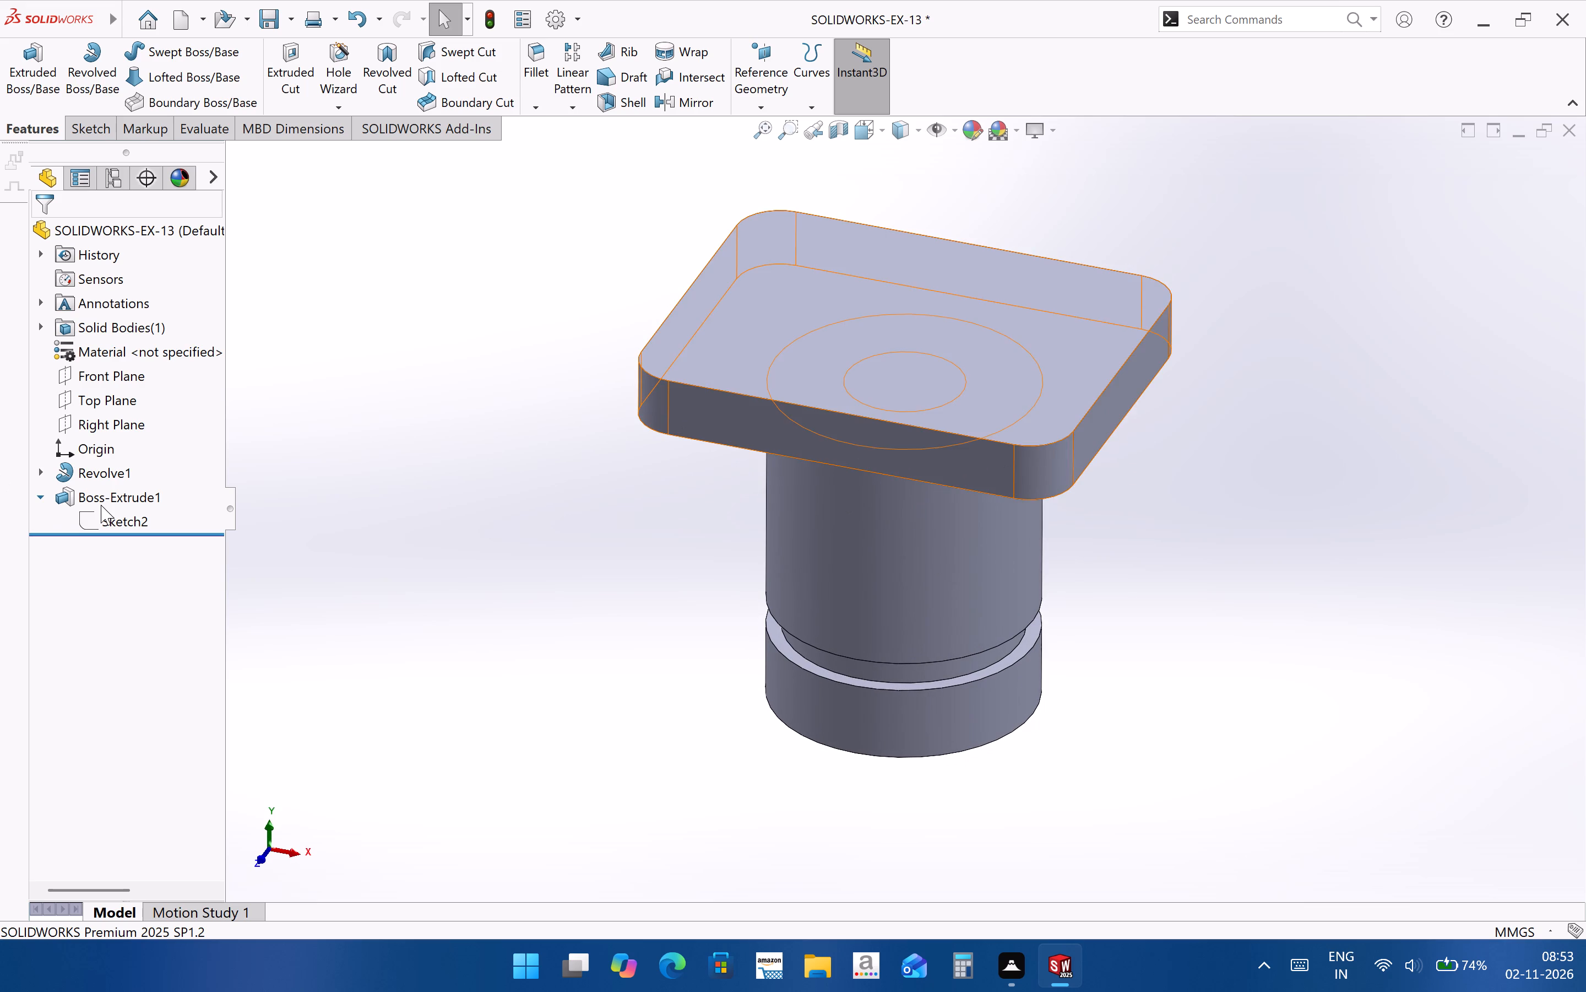
Edit the plate's sketch, set the rectangle's horizontal side to 200 mm and exit the sketch.
{"action": "left_click", "coordinate": [128, 514]}
{"action": "left_click", "coordinate": [148, 472]}
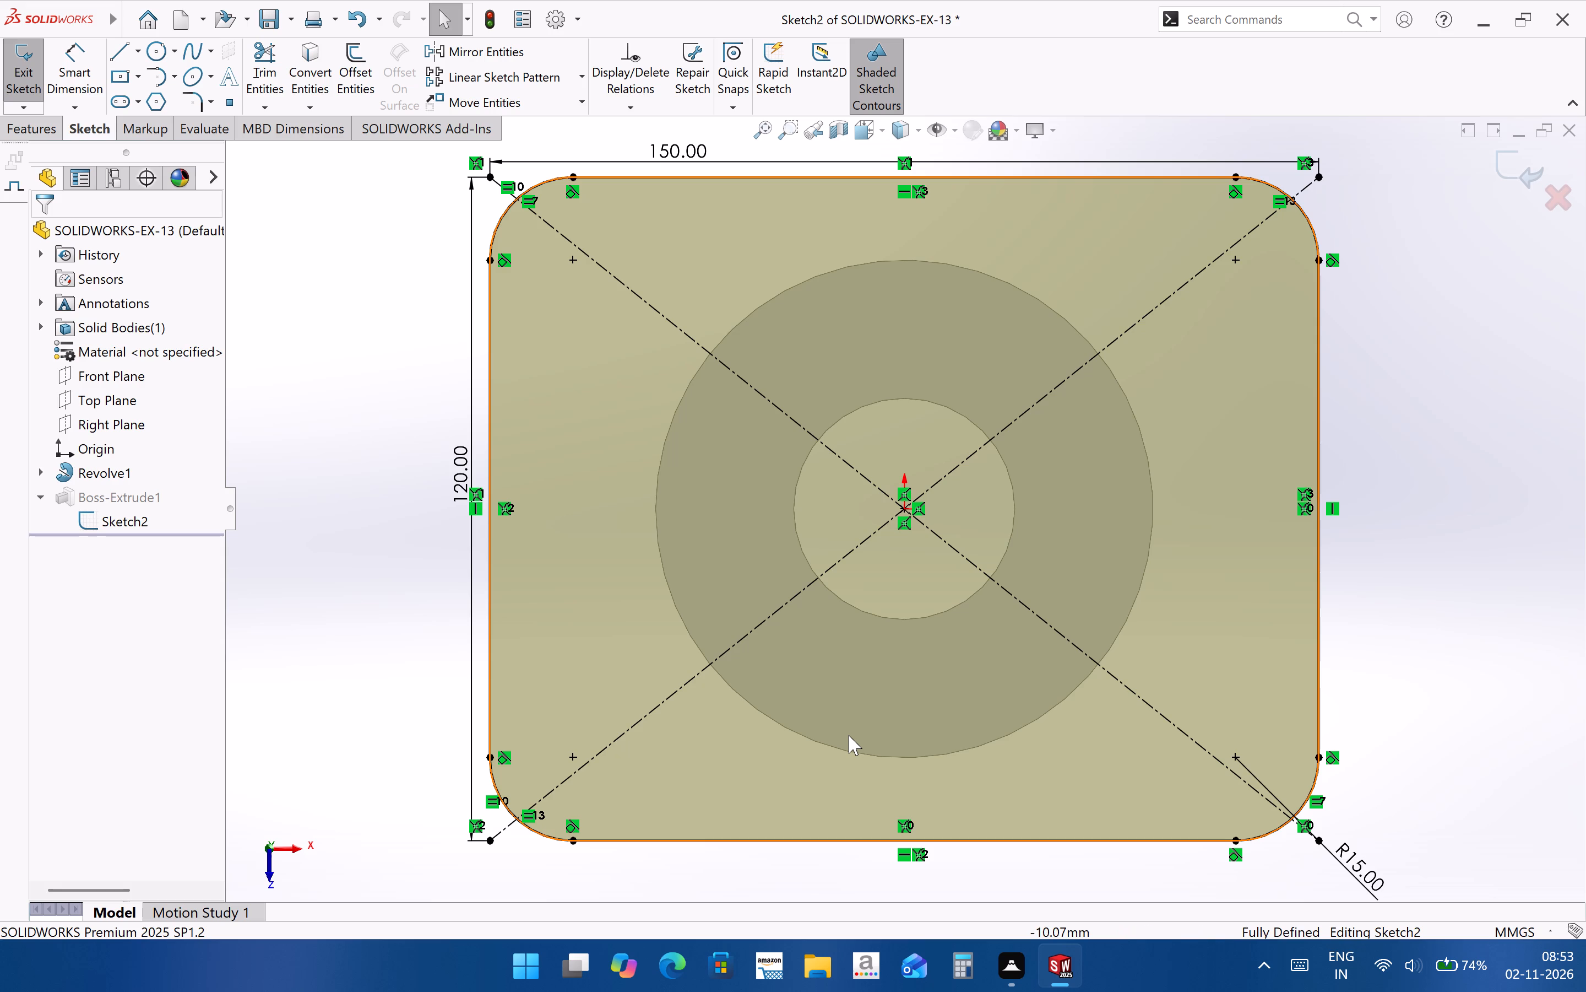
{"action": "scroll", "coordinate": [817, 720], "scroll_direction": "up", "scroll_amount": 1}
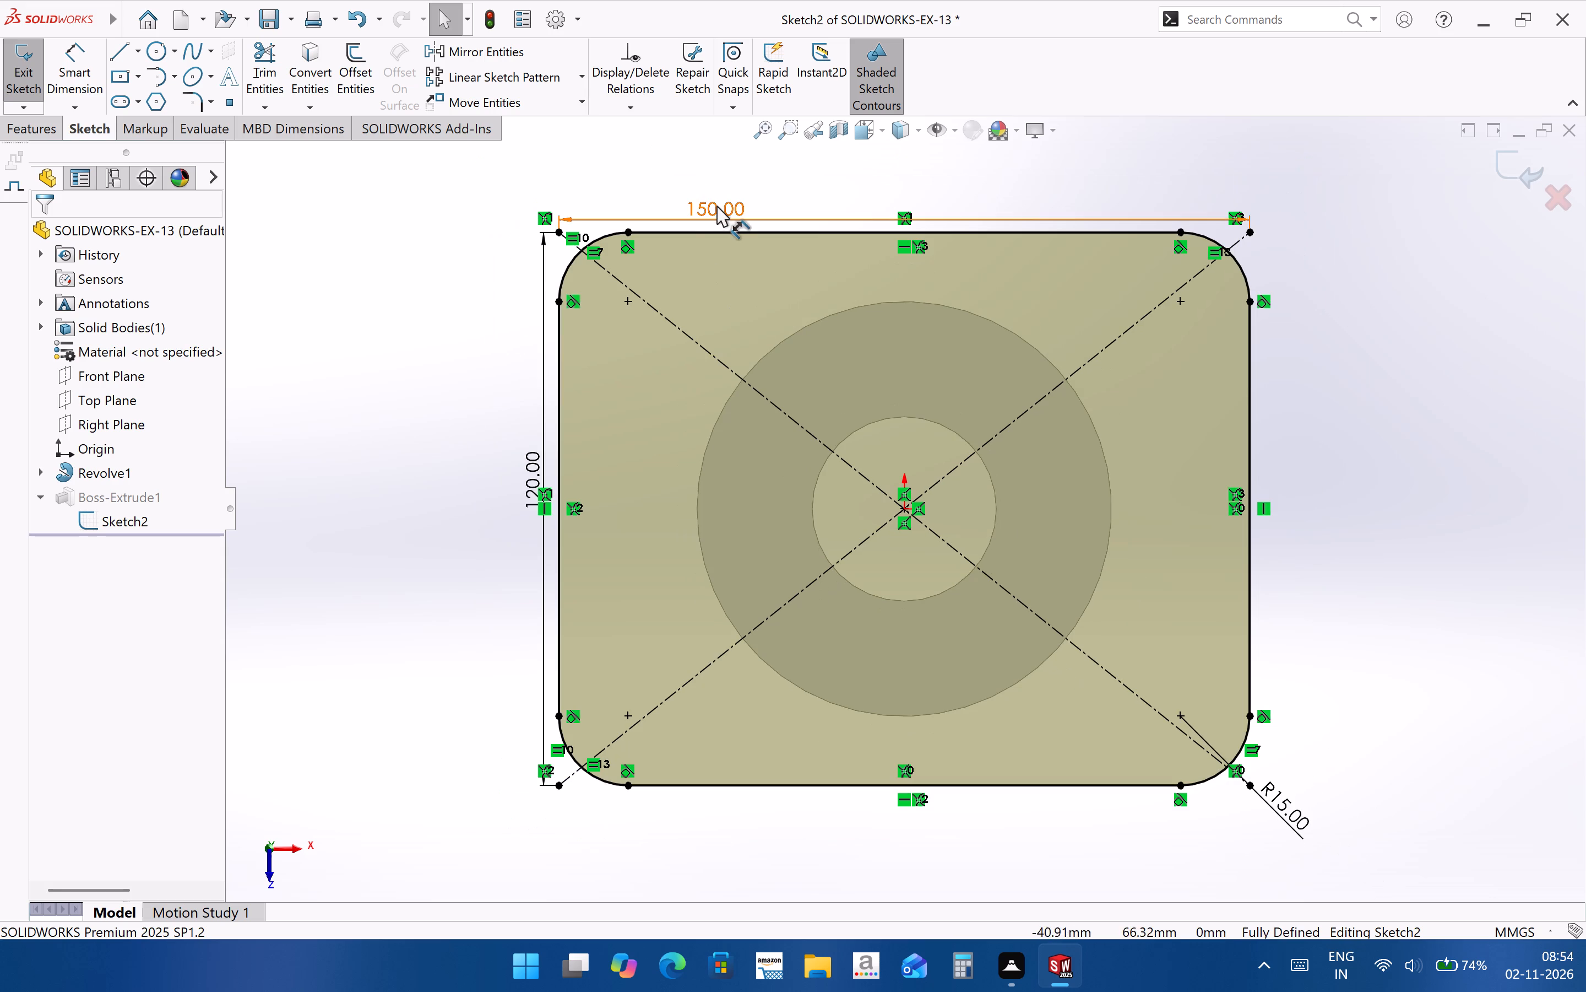
{"action": "double_click", "coordinate": [716, 206]}
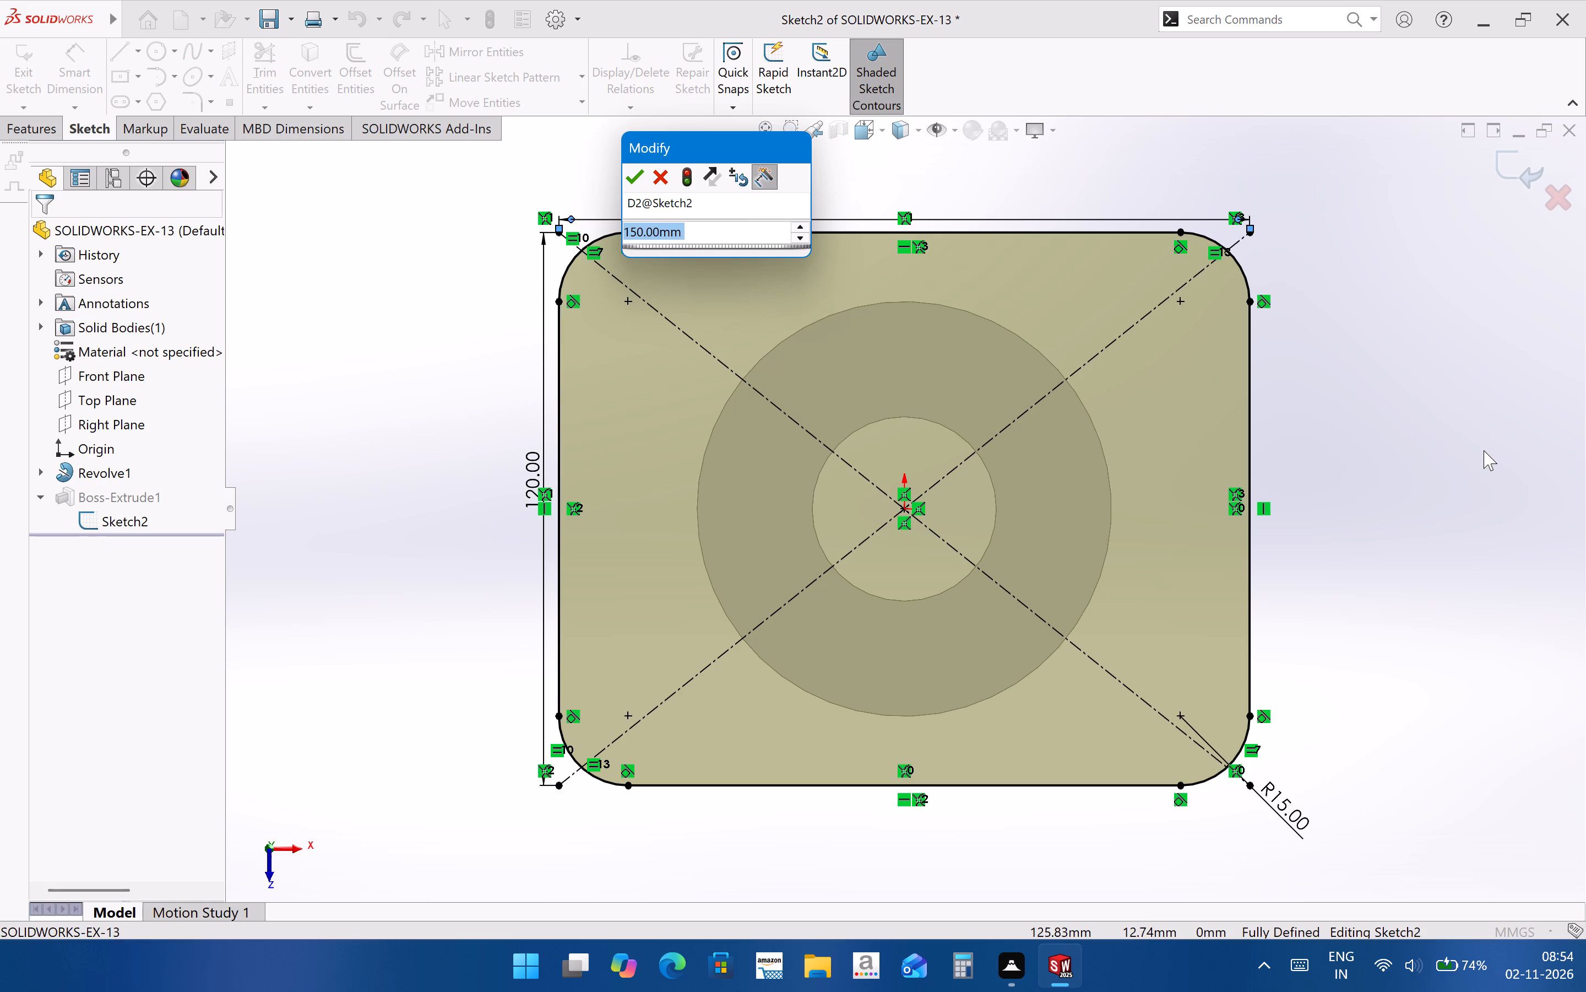
{"action": "type", "text": "200"}
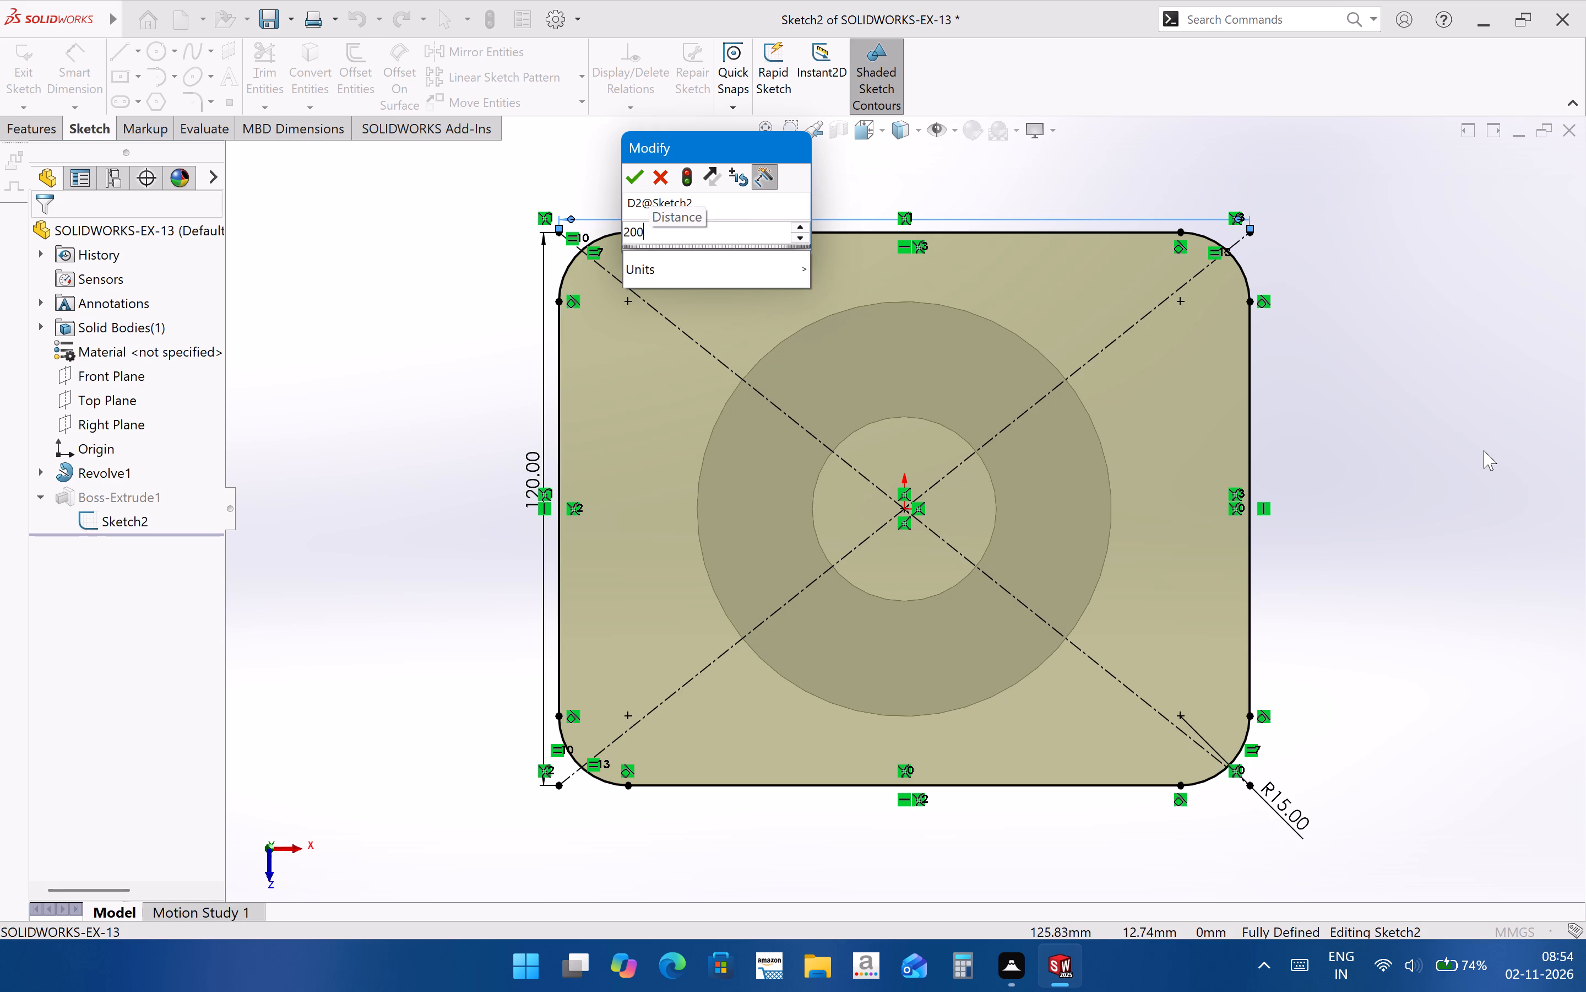
{"action": "key", "text": "Return"}
{"action": "left_click", "coordinate": [1523, 160]}
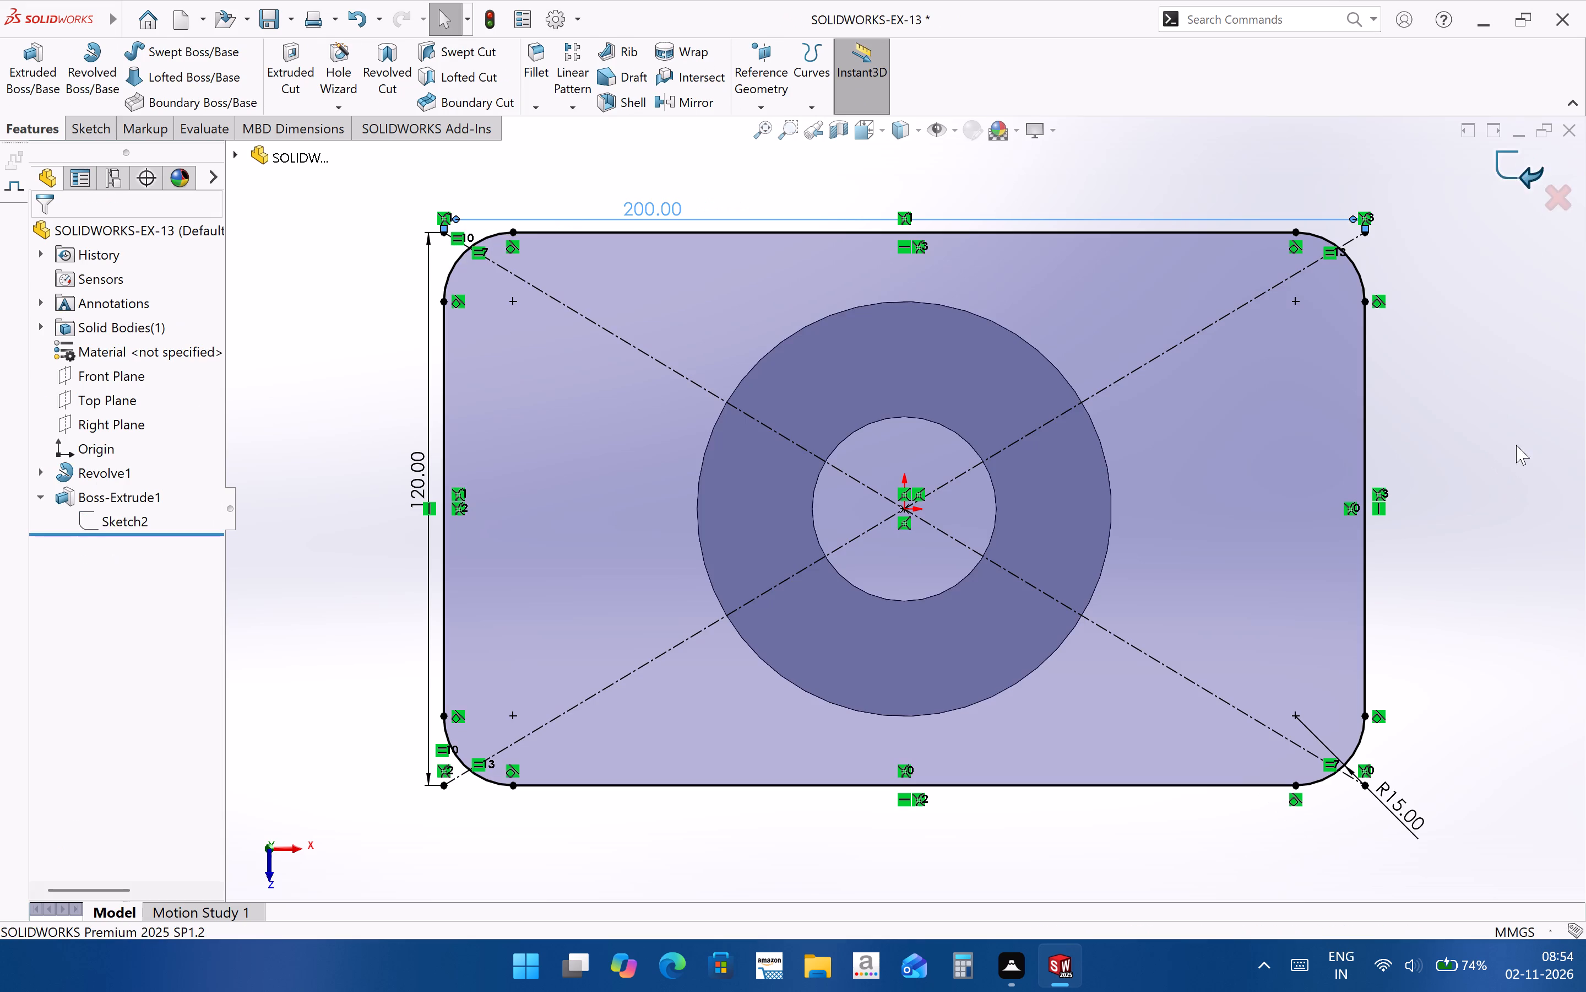
{"action": "left_click", "coordinate": [1516, 500]}
Examine the widened plate and the sleeve from above, below and the sides.
{"action": "middle_click_drag", "start_coordinate": [1003, 713], "coordinate": [1057, 433]}
{"action": "scroll", "coordinate": [1057, 433], "scroll_direction": "up", "scroll_amount": 4}
{"action": "middle_click_drag", "start_coordinate": [1025, 563], "coordinate": [1041, 533]}
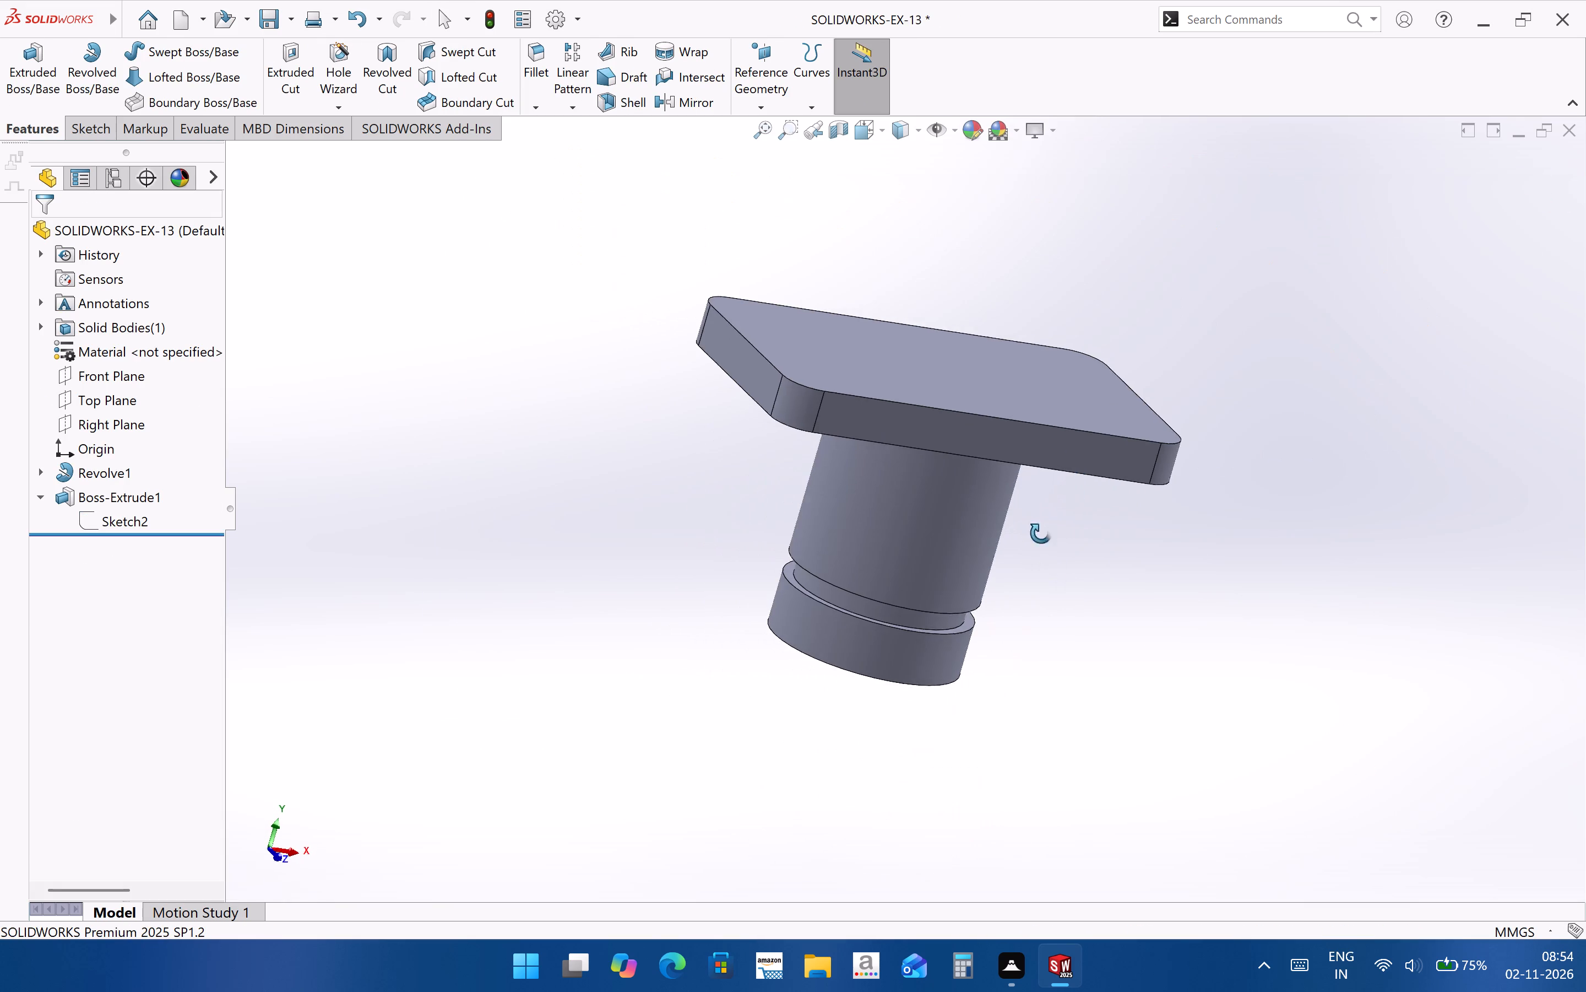
{"action": "middle_click_drag", "start_coordinate": [1041, 533], "coordinate": [971, 590]}
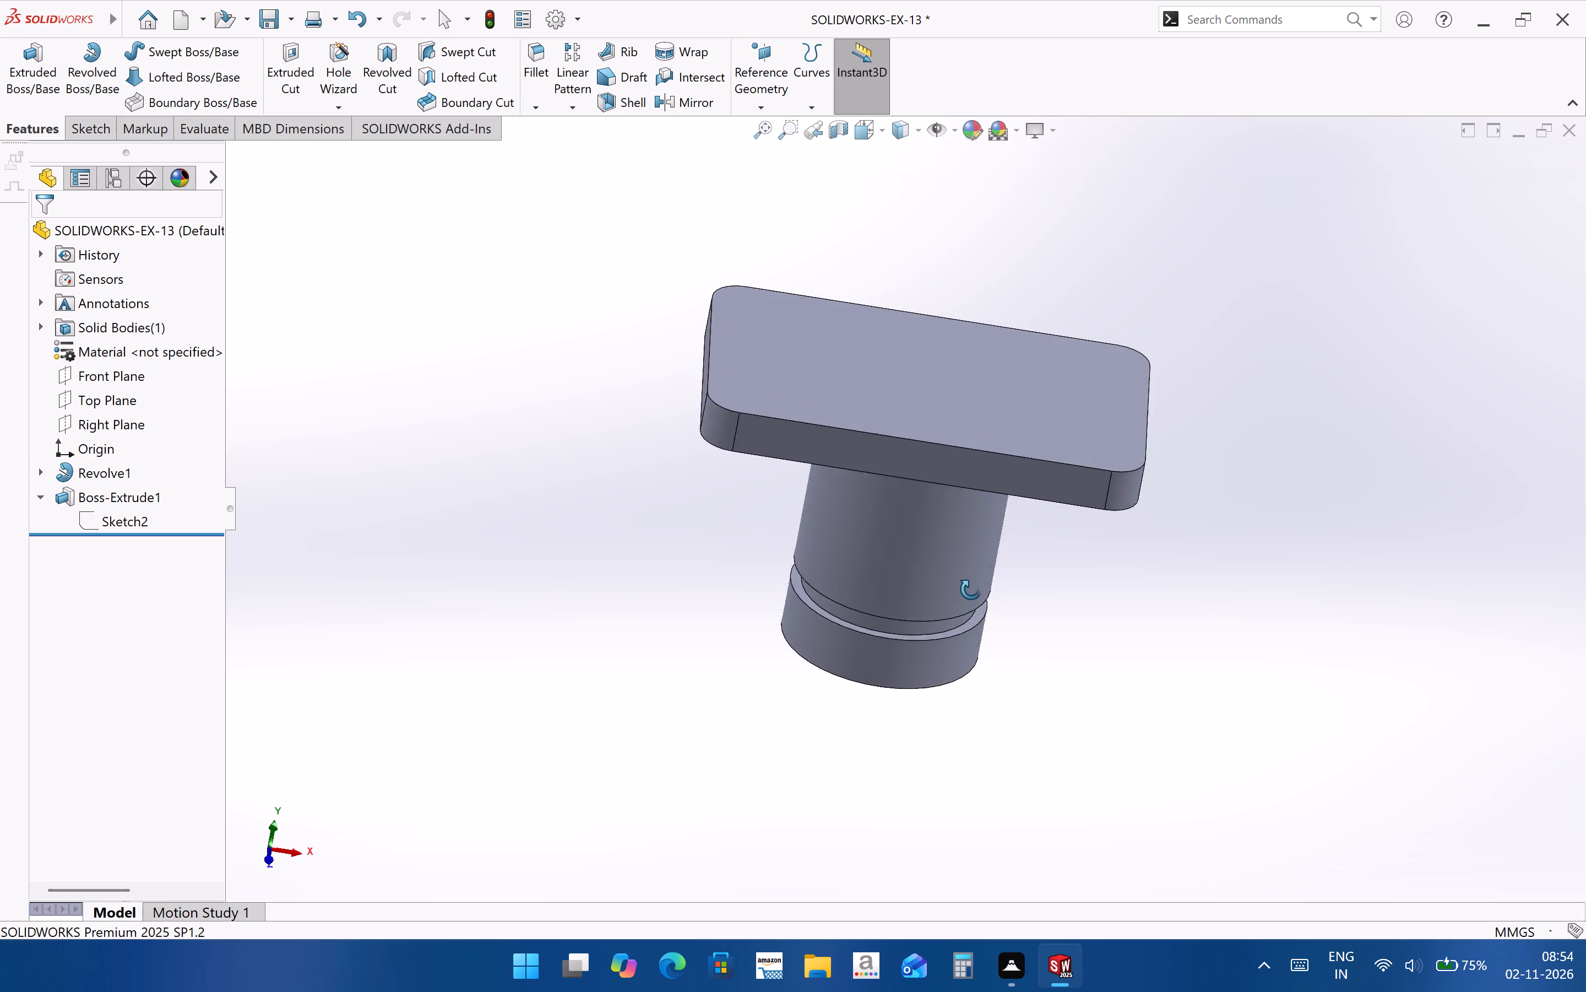
{"action": "middle_click_drag", "start_coordinate": [971, 590], "coordinate": [653, 790]}
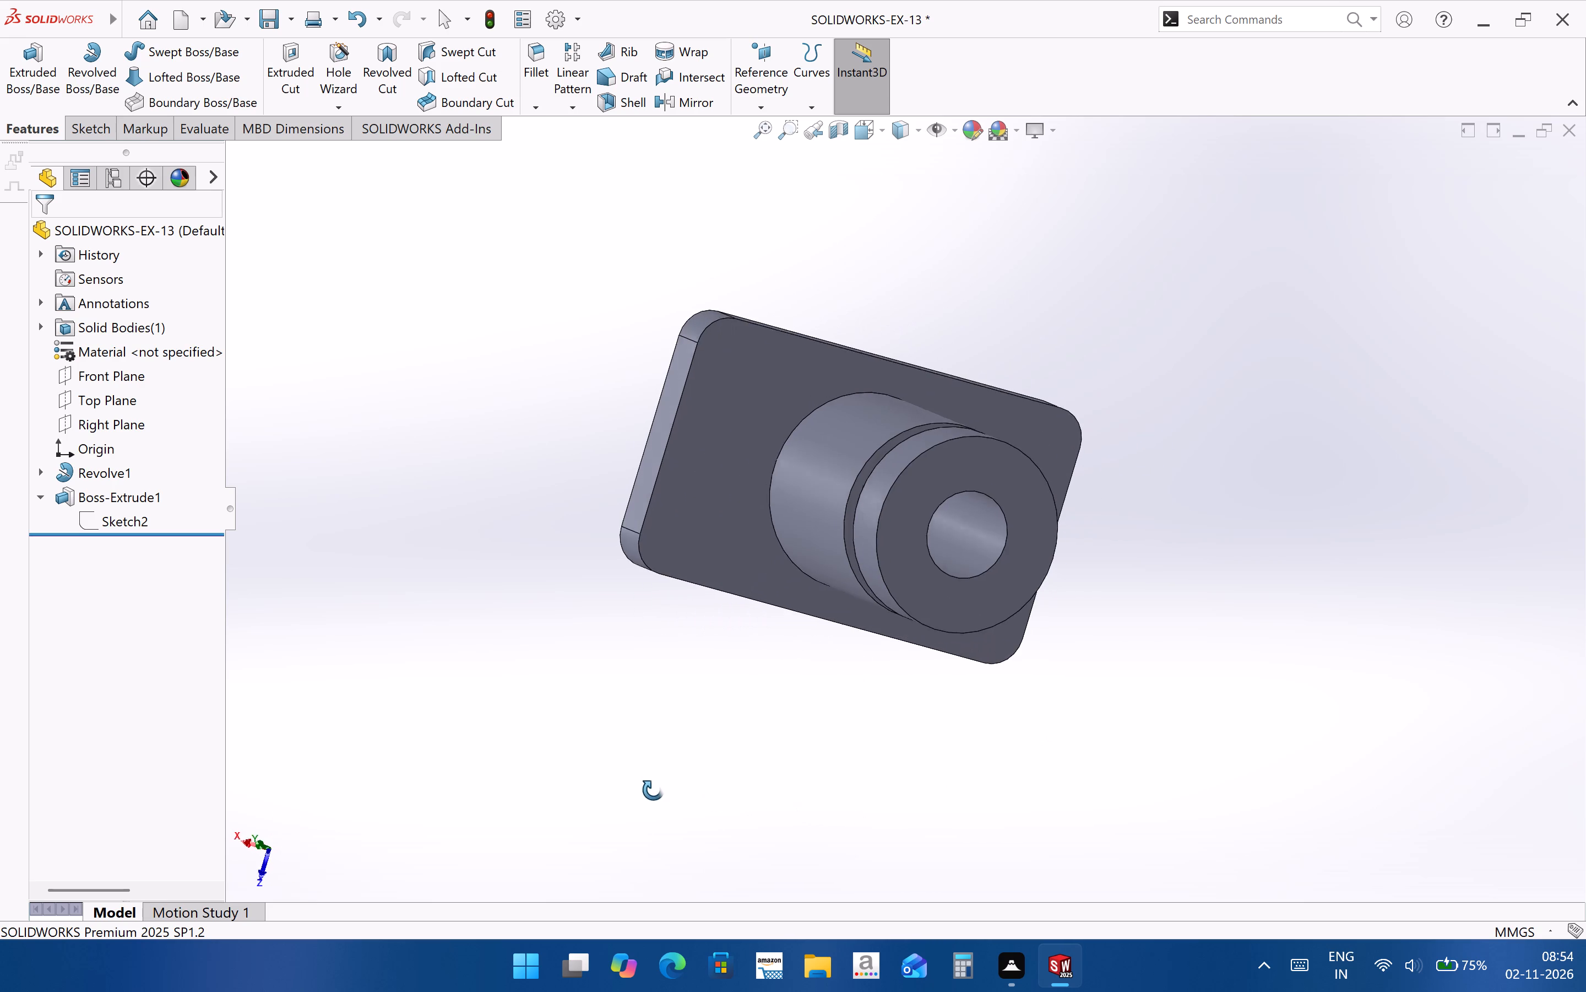
{"action": "middle_click_drag", "start_coordinate": [653, 790], "coordinate": [1074, 401]}
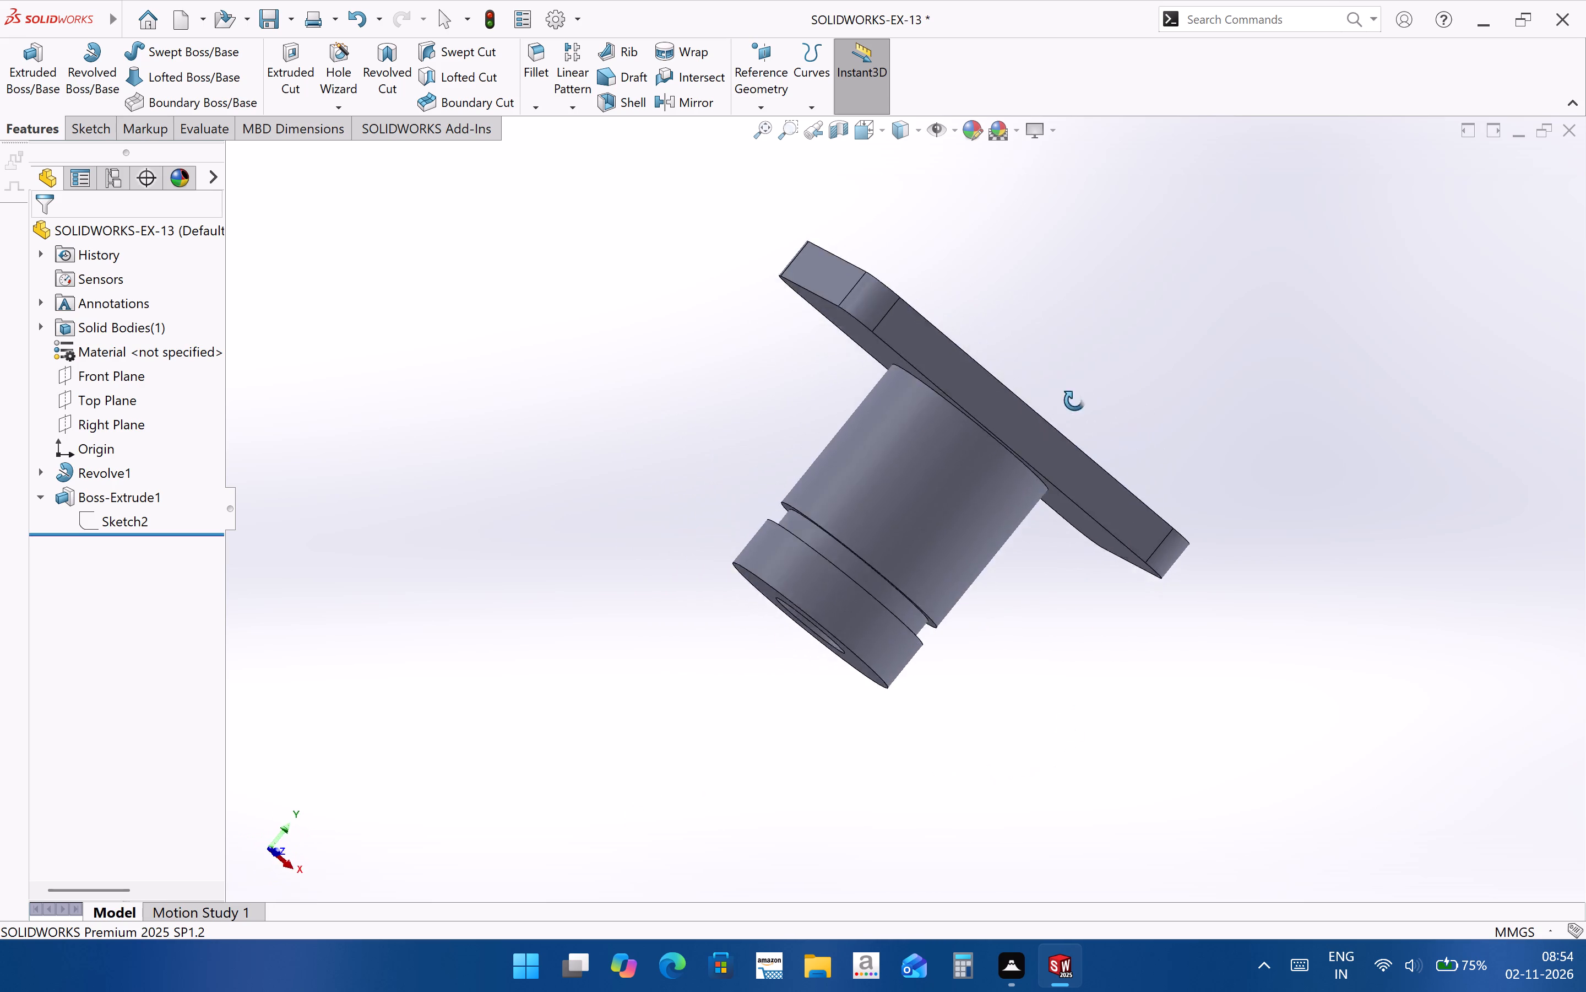
{"action": "middle_click_drag", "start_coordinate": [1074, 401], "coordinate": [1106, 548]}
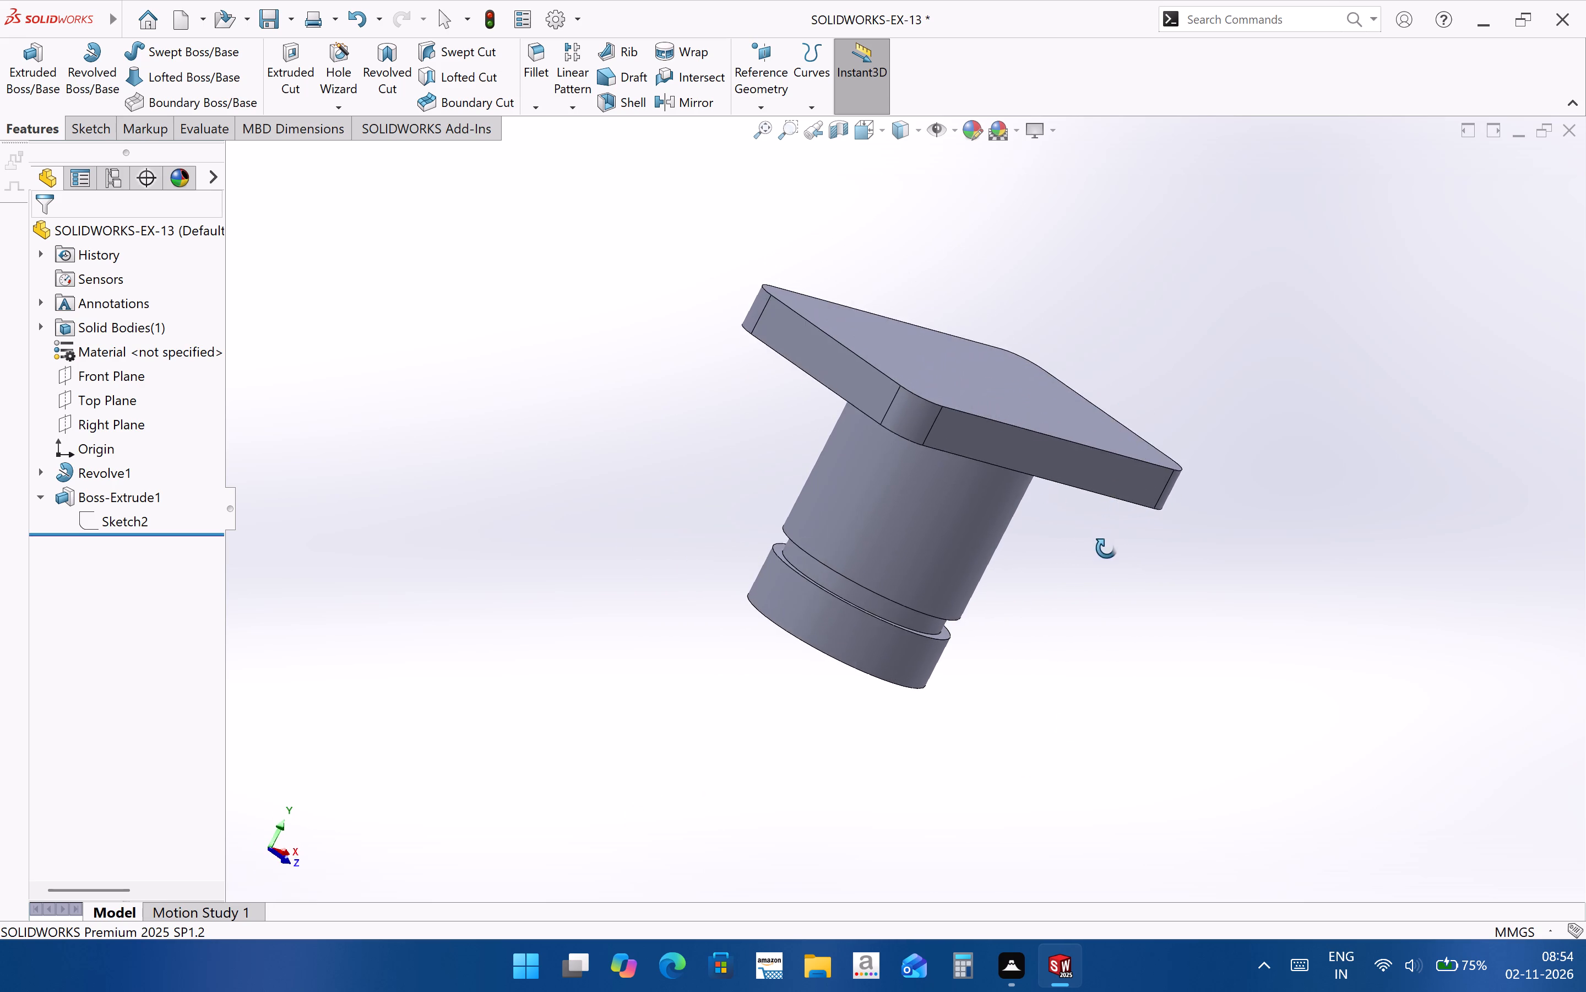
{"action": "middle_click_drag", "start_coordinate": [1106, 548], "coordinate": [1095, 642]}
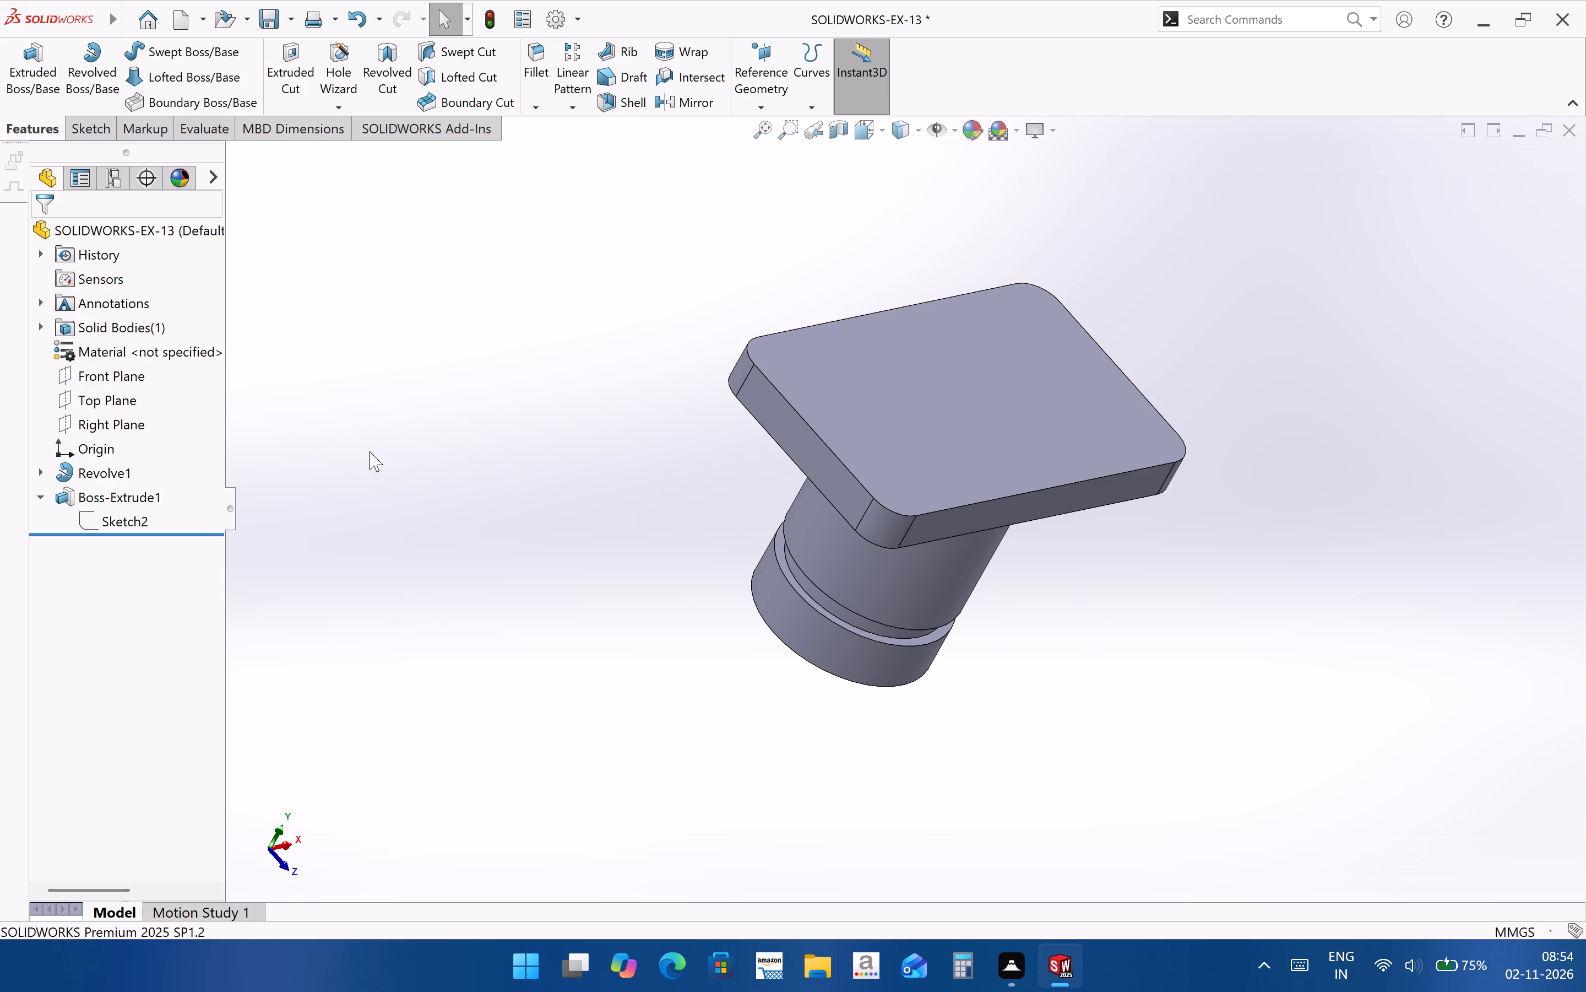
Show the plate's sketch on the model.
{"action": "left_click", "coordinate": [144, 512]}
{"action": "left_click", "coordinate": [166, 483]}
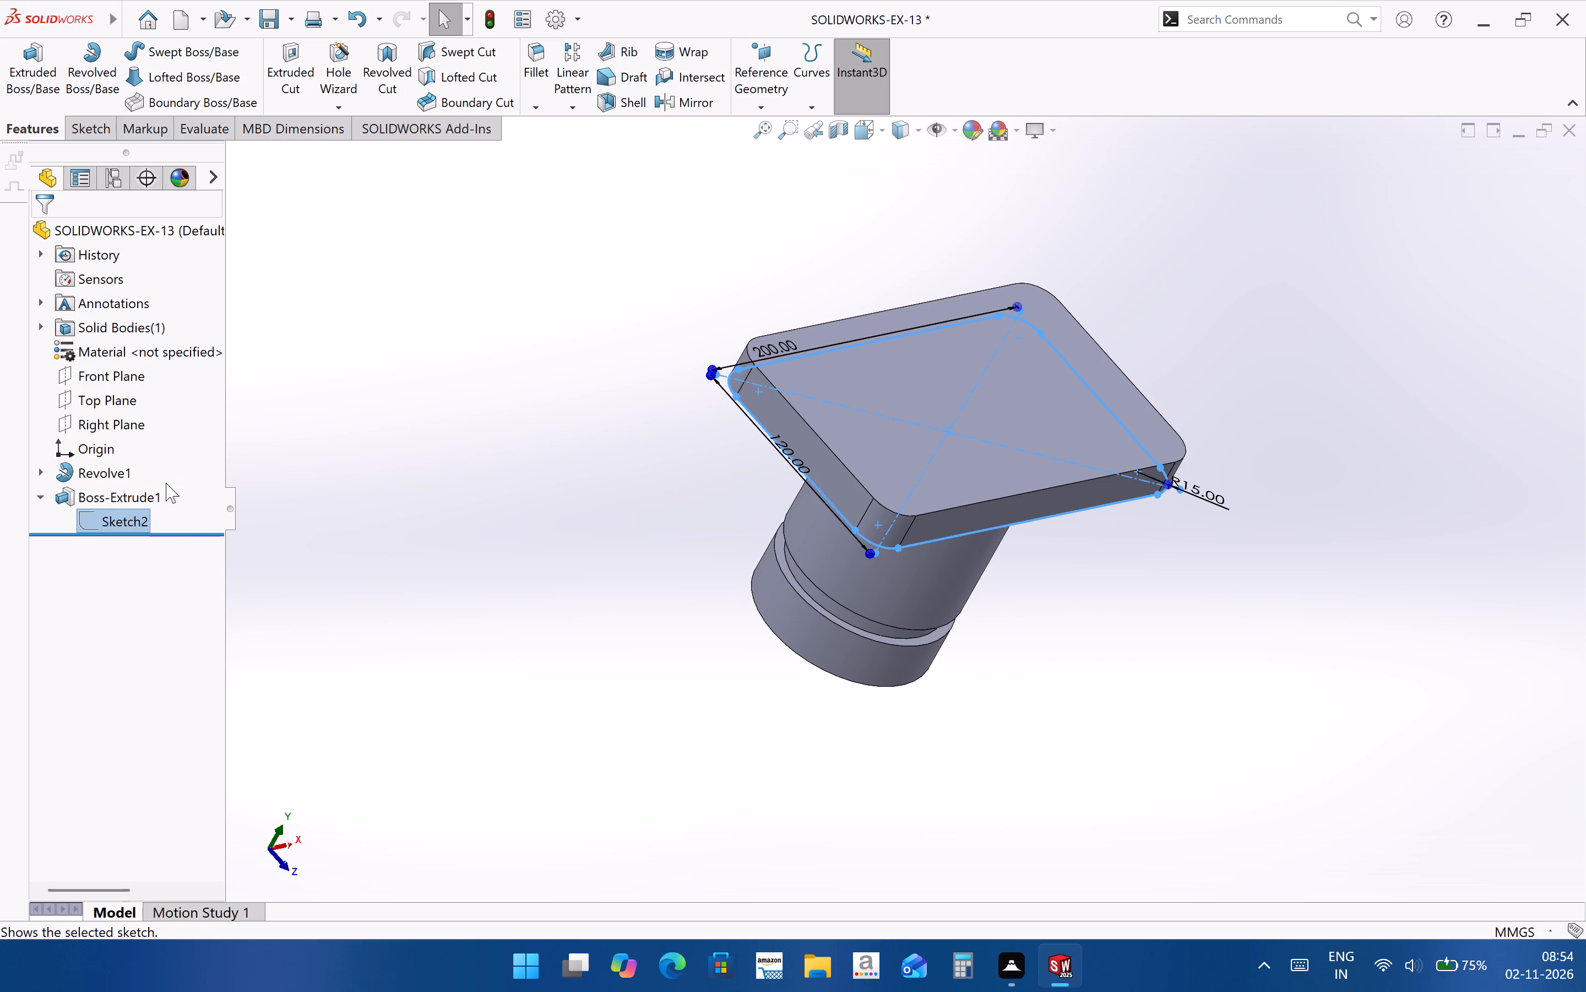
{"action": "left_click", "coordinate": [708, 634]}
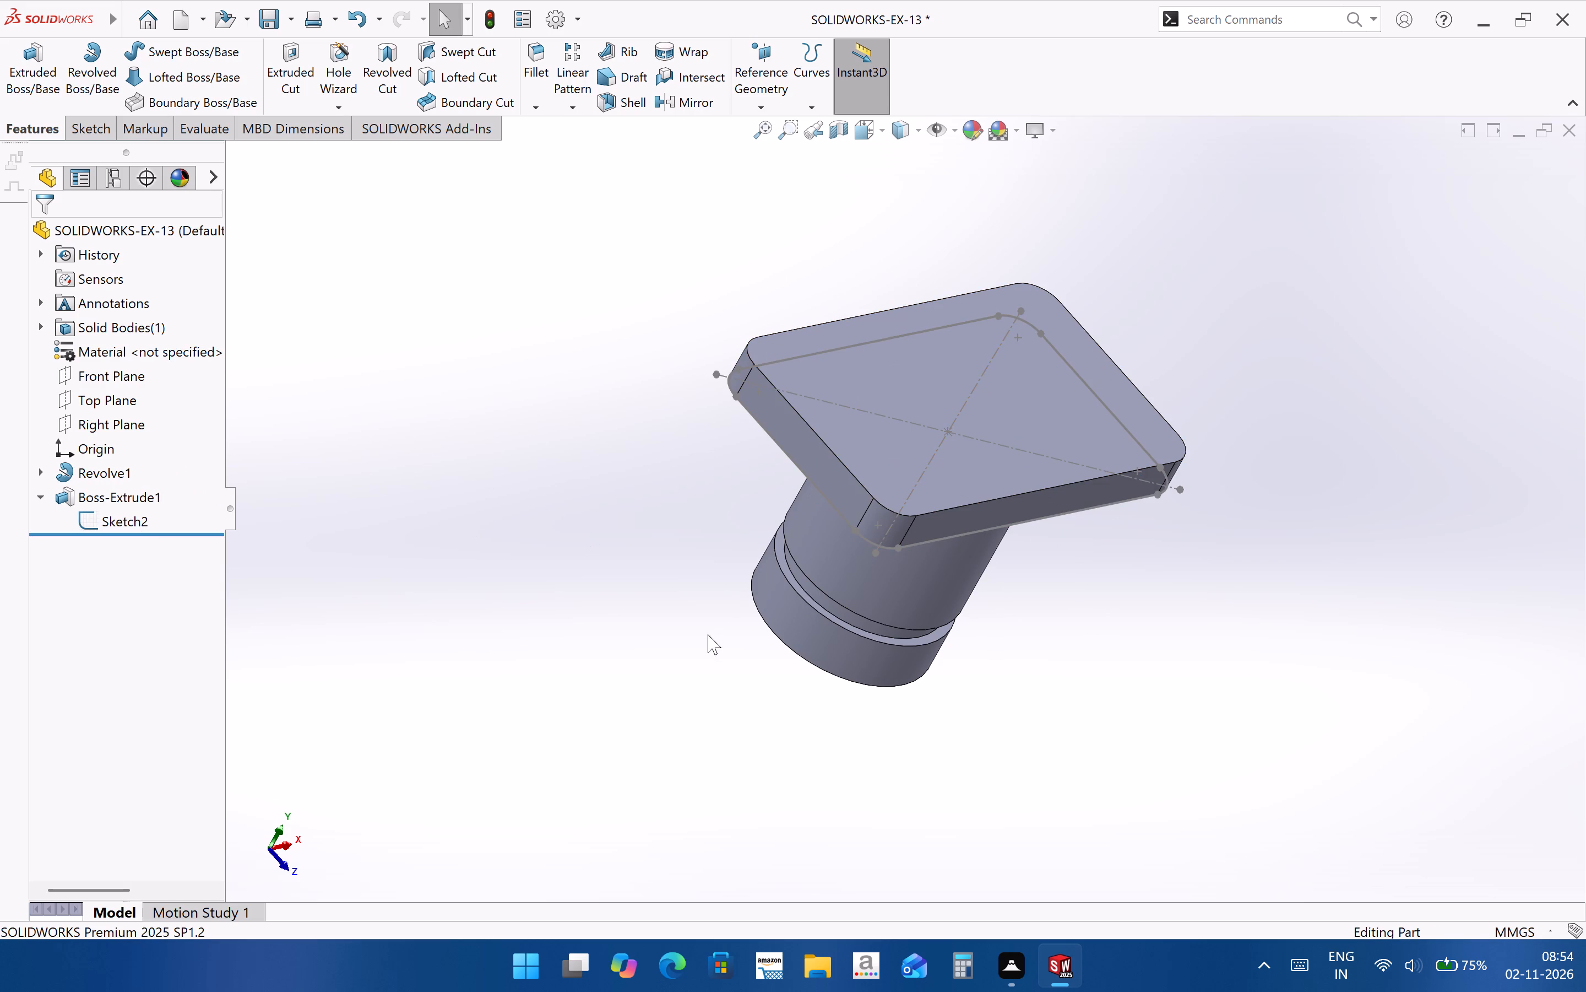
Set the plate's 120 mm side dimension to 150 mm directly on the model.
{"action": "left_click", "coordinate": [129, 506]}
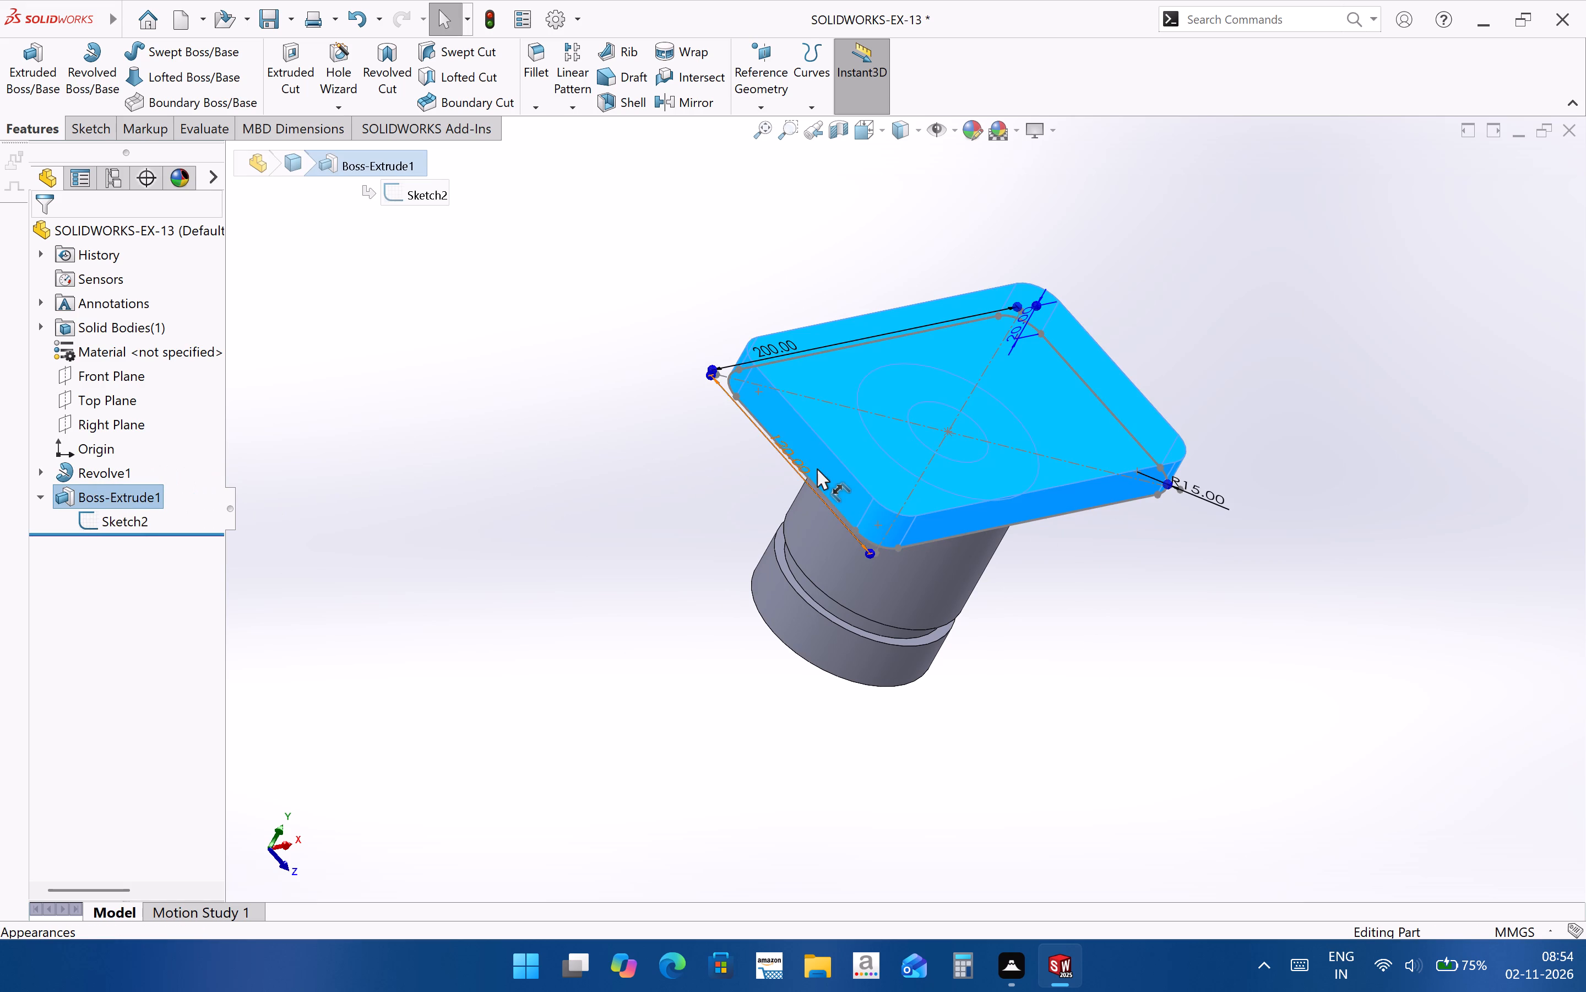
{"action": "double_click", "coordinate": [785, 460]}
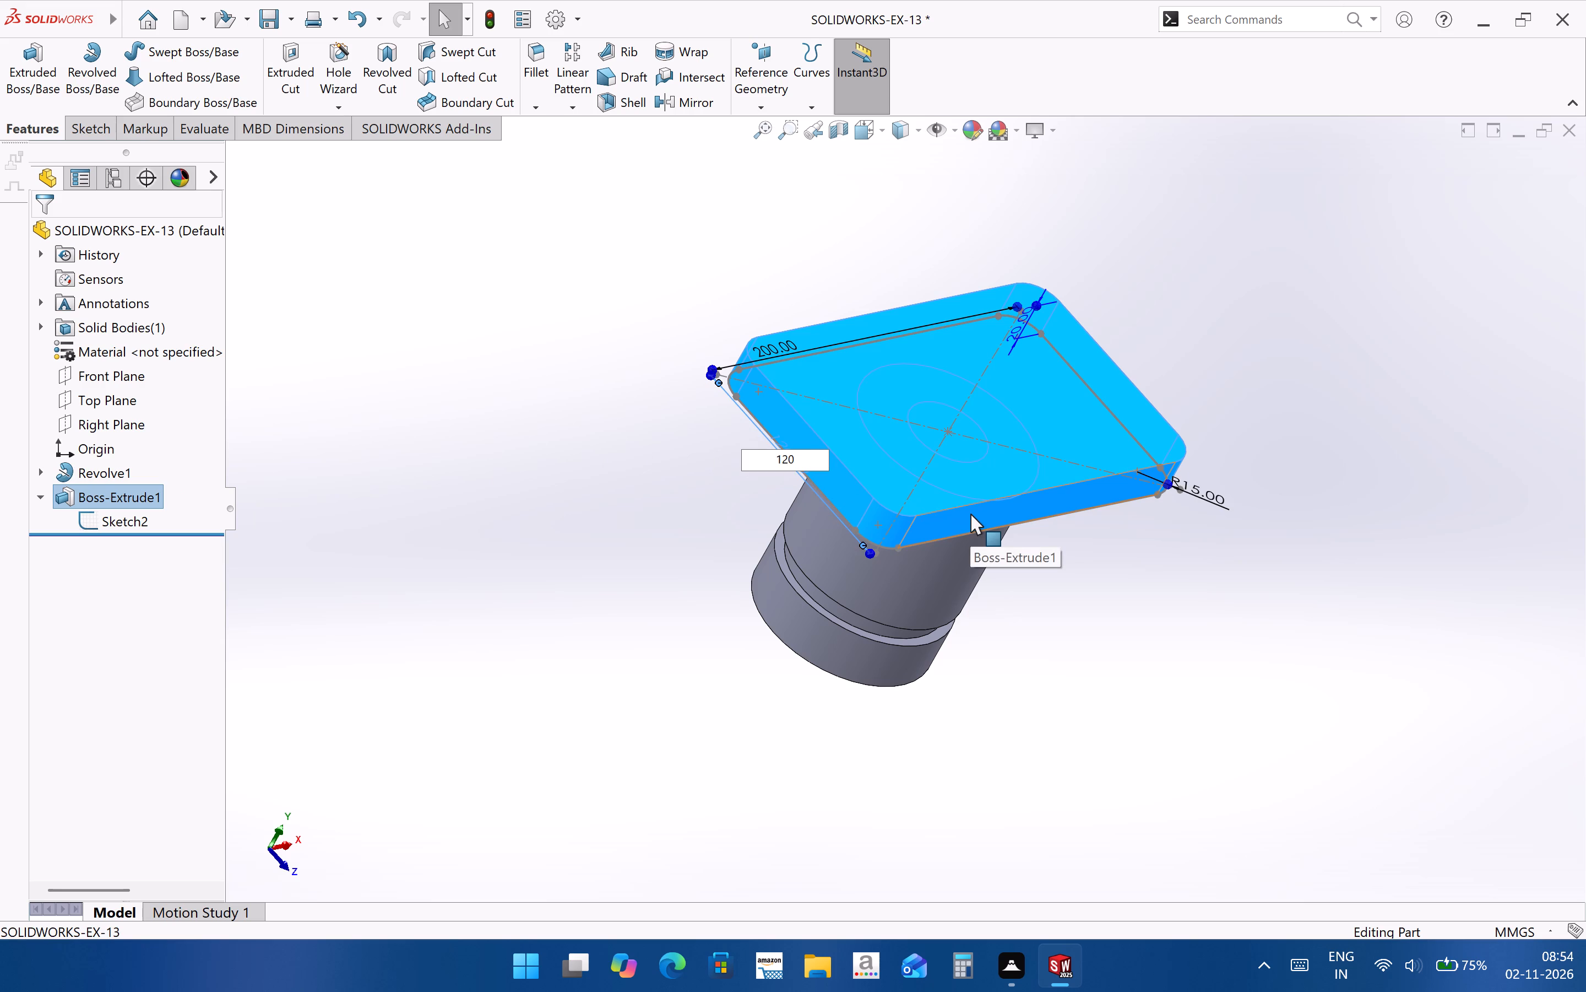
{"action": "key", "text": "Right"}
{"action": "key", "text": "BackSpace"}
{"action": "key", "text": "BackSpace"}
{"action": "type", "text": "50"}
{"action": "key", "text": "Return"}
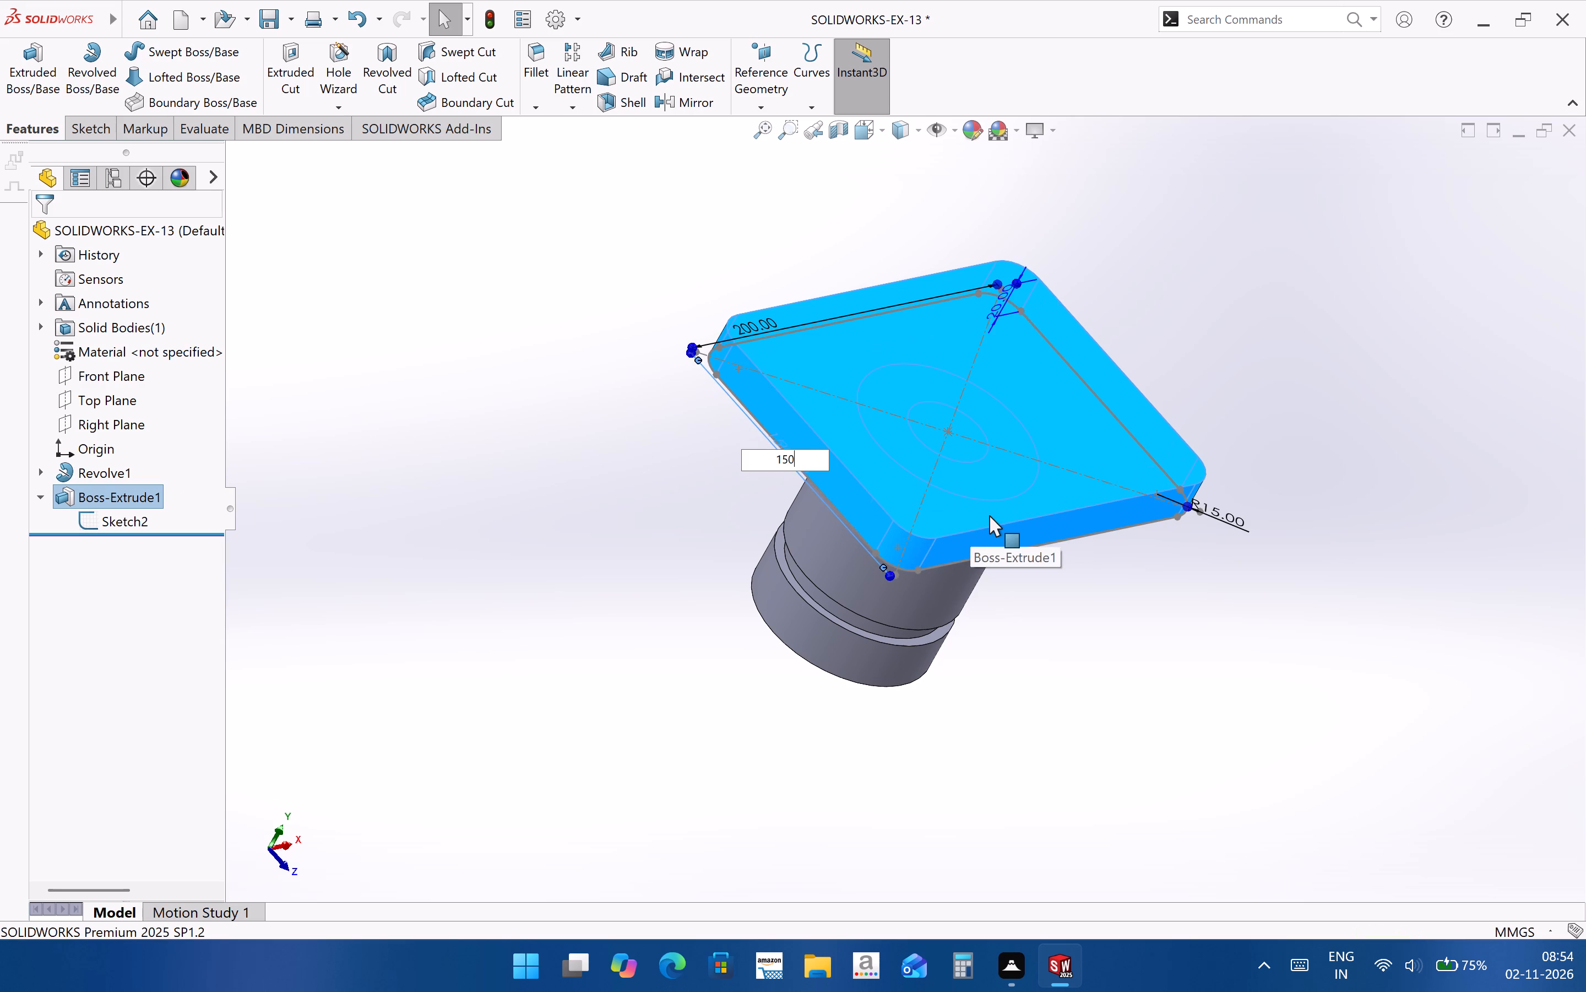
{"action": "left_click", "coordinate": [1004, 751]}
{"action": "middle_click", "coordinate": [1046, 754]}
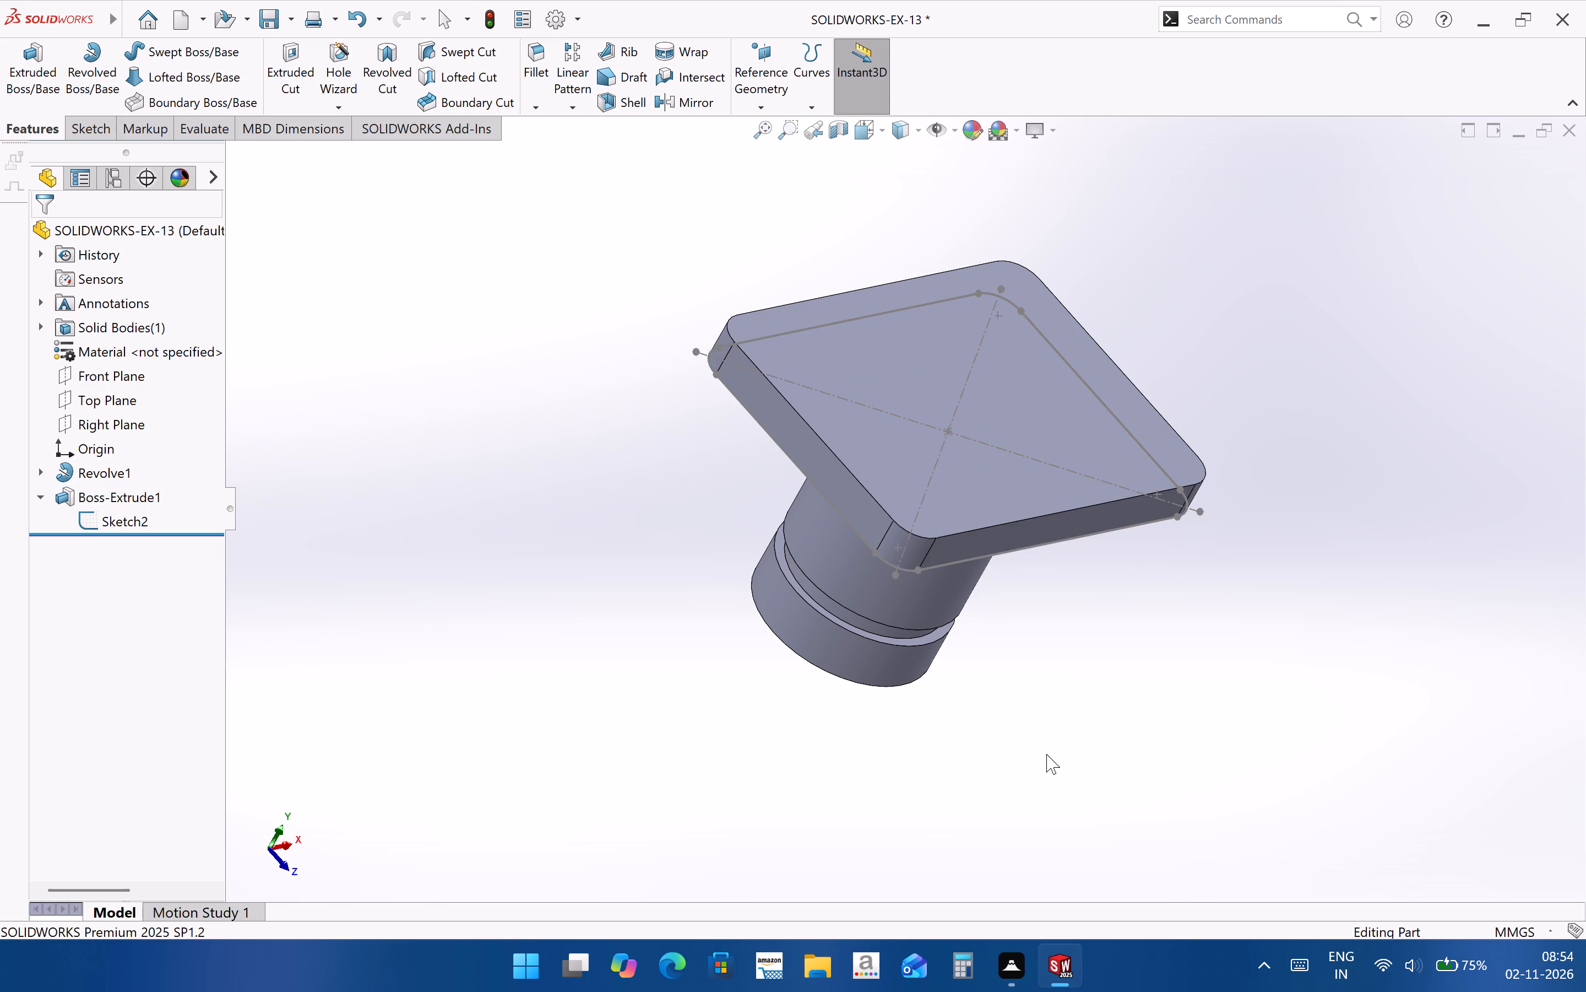
{"action": "left_click", "coordinate": [1047, 751]}
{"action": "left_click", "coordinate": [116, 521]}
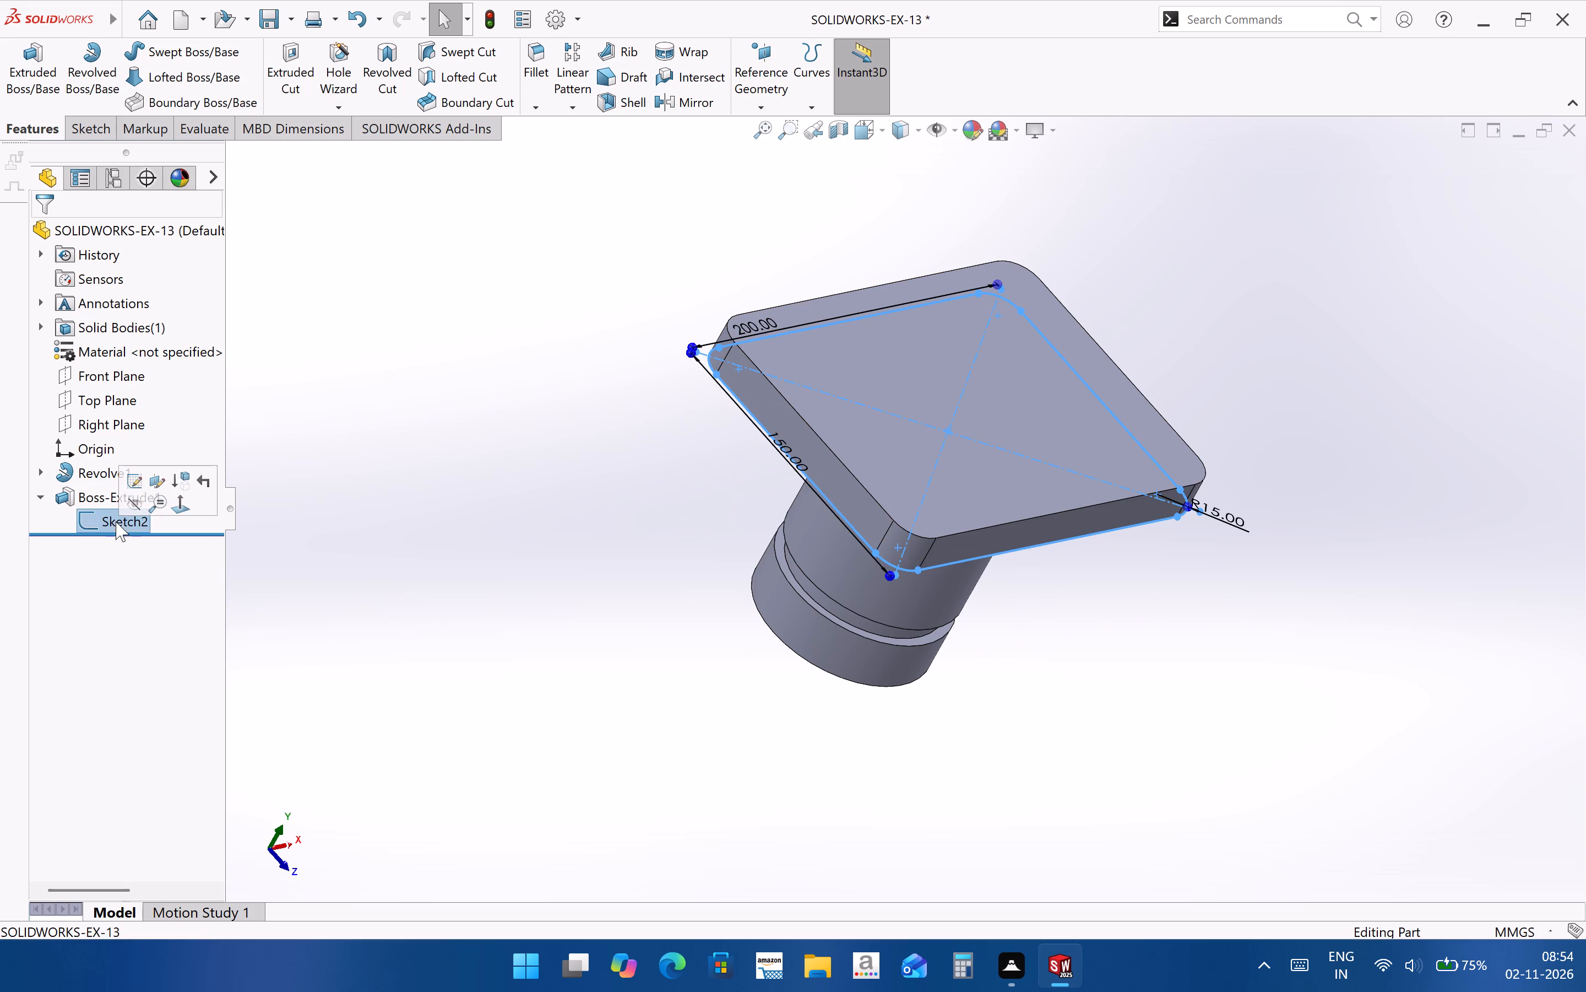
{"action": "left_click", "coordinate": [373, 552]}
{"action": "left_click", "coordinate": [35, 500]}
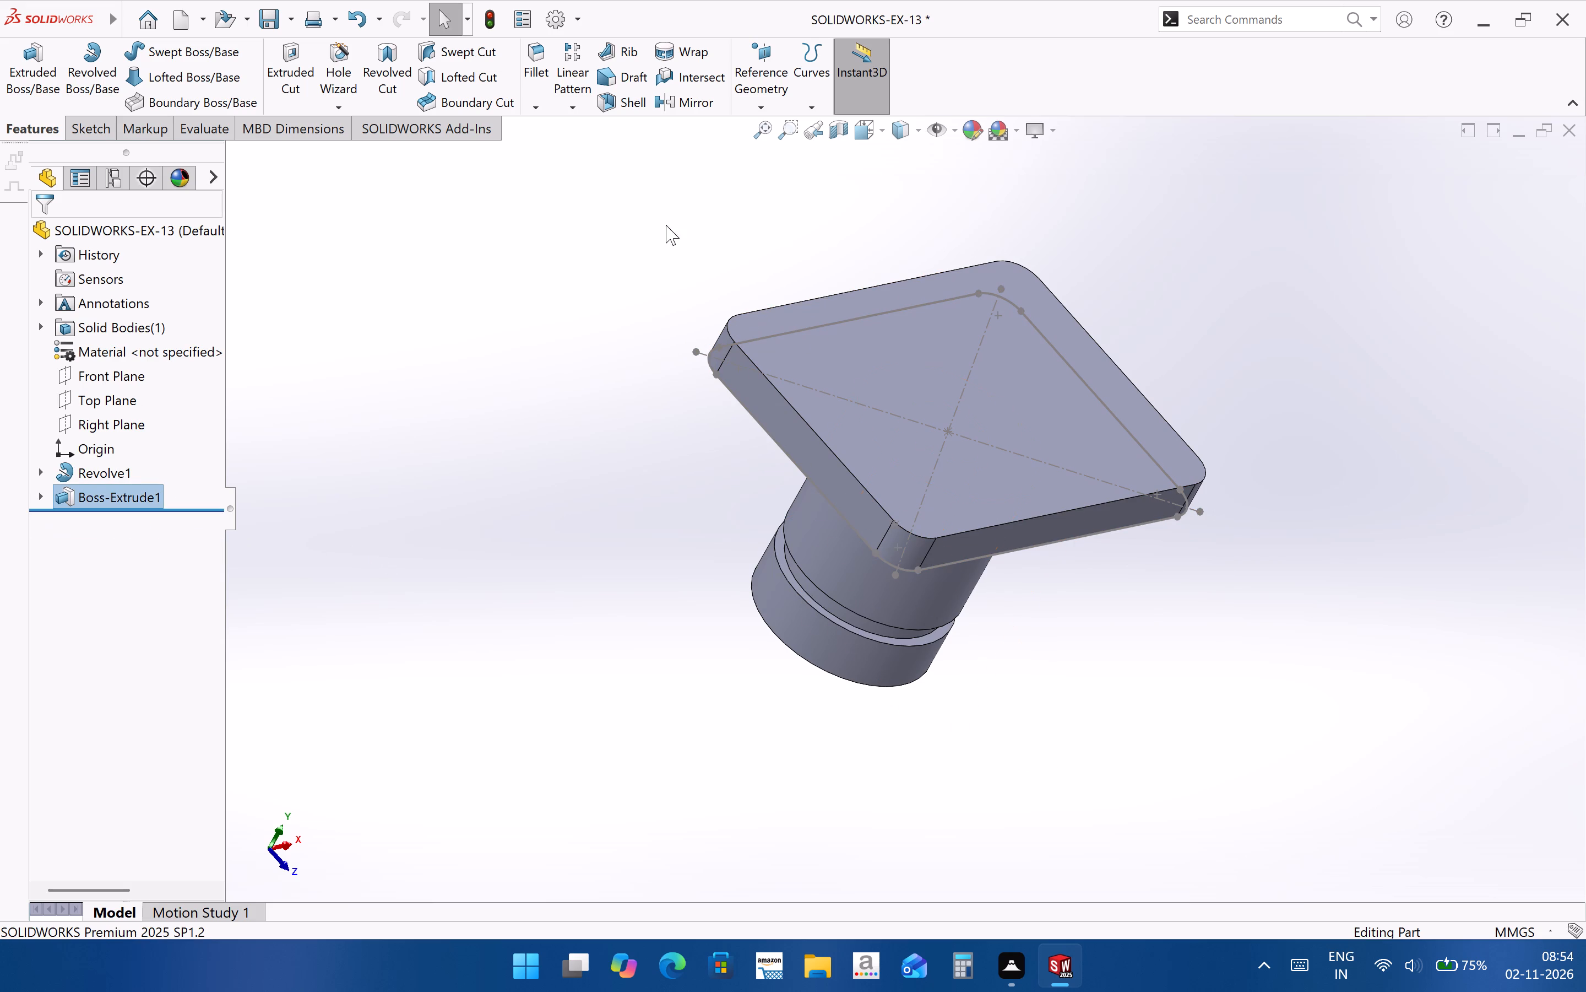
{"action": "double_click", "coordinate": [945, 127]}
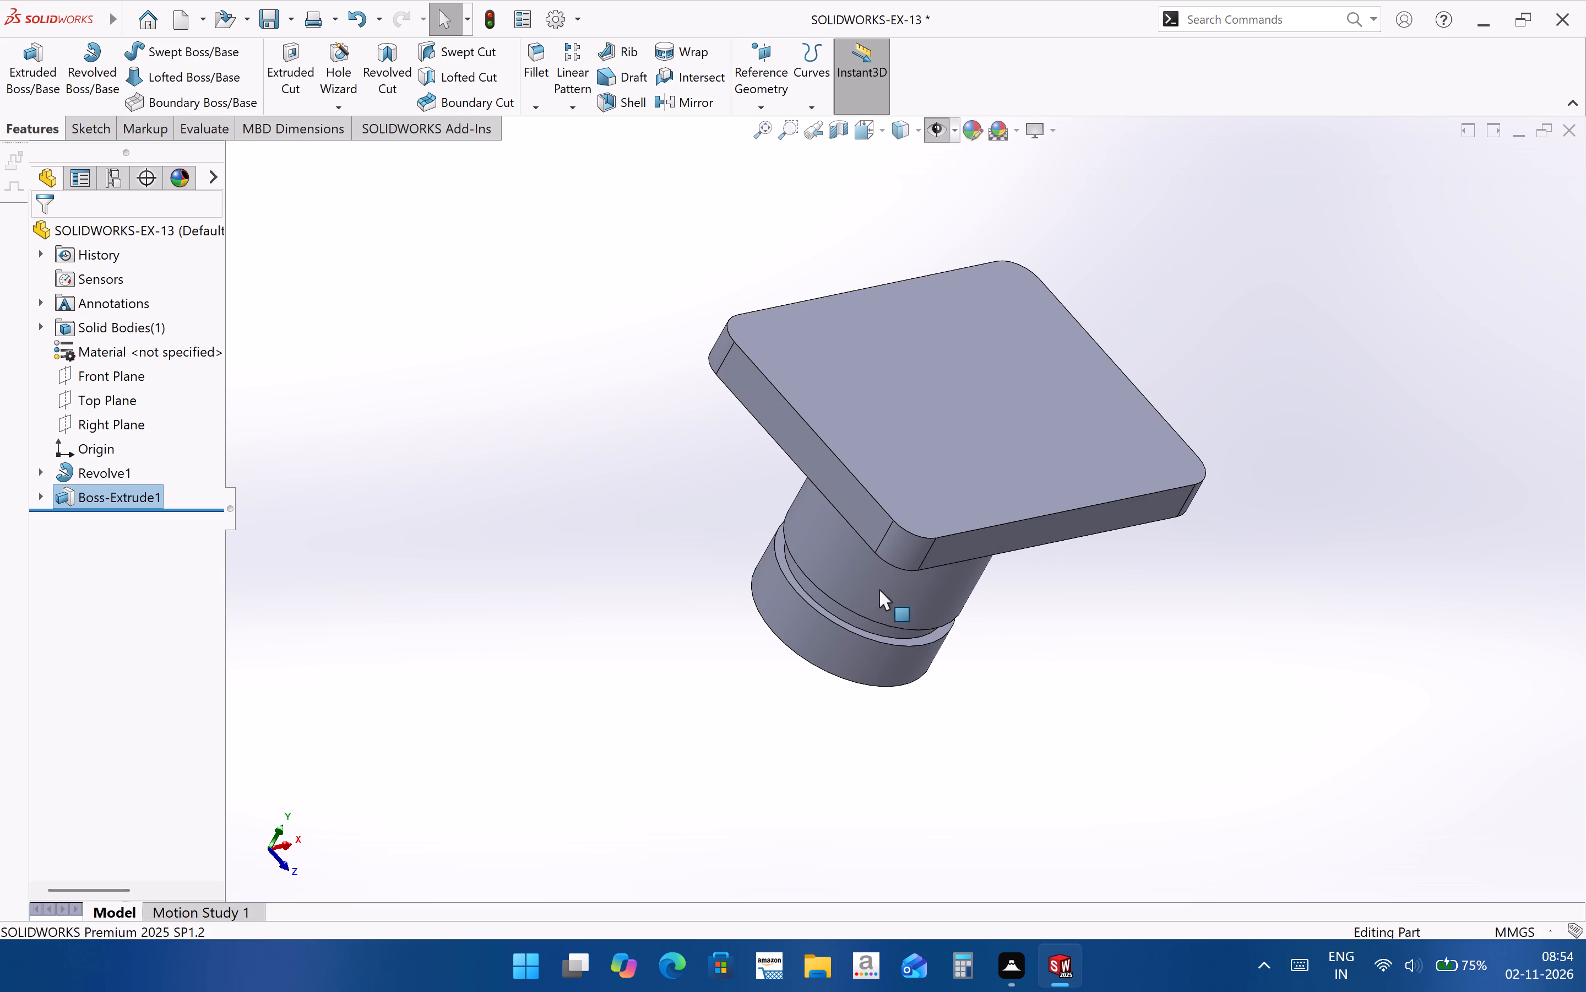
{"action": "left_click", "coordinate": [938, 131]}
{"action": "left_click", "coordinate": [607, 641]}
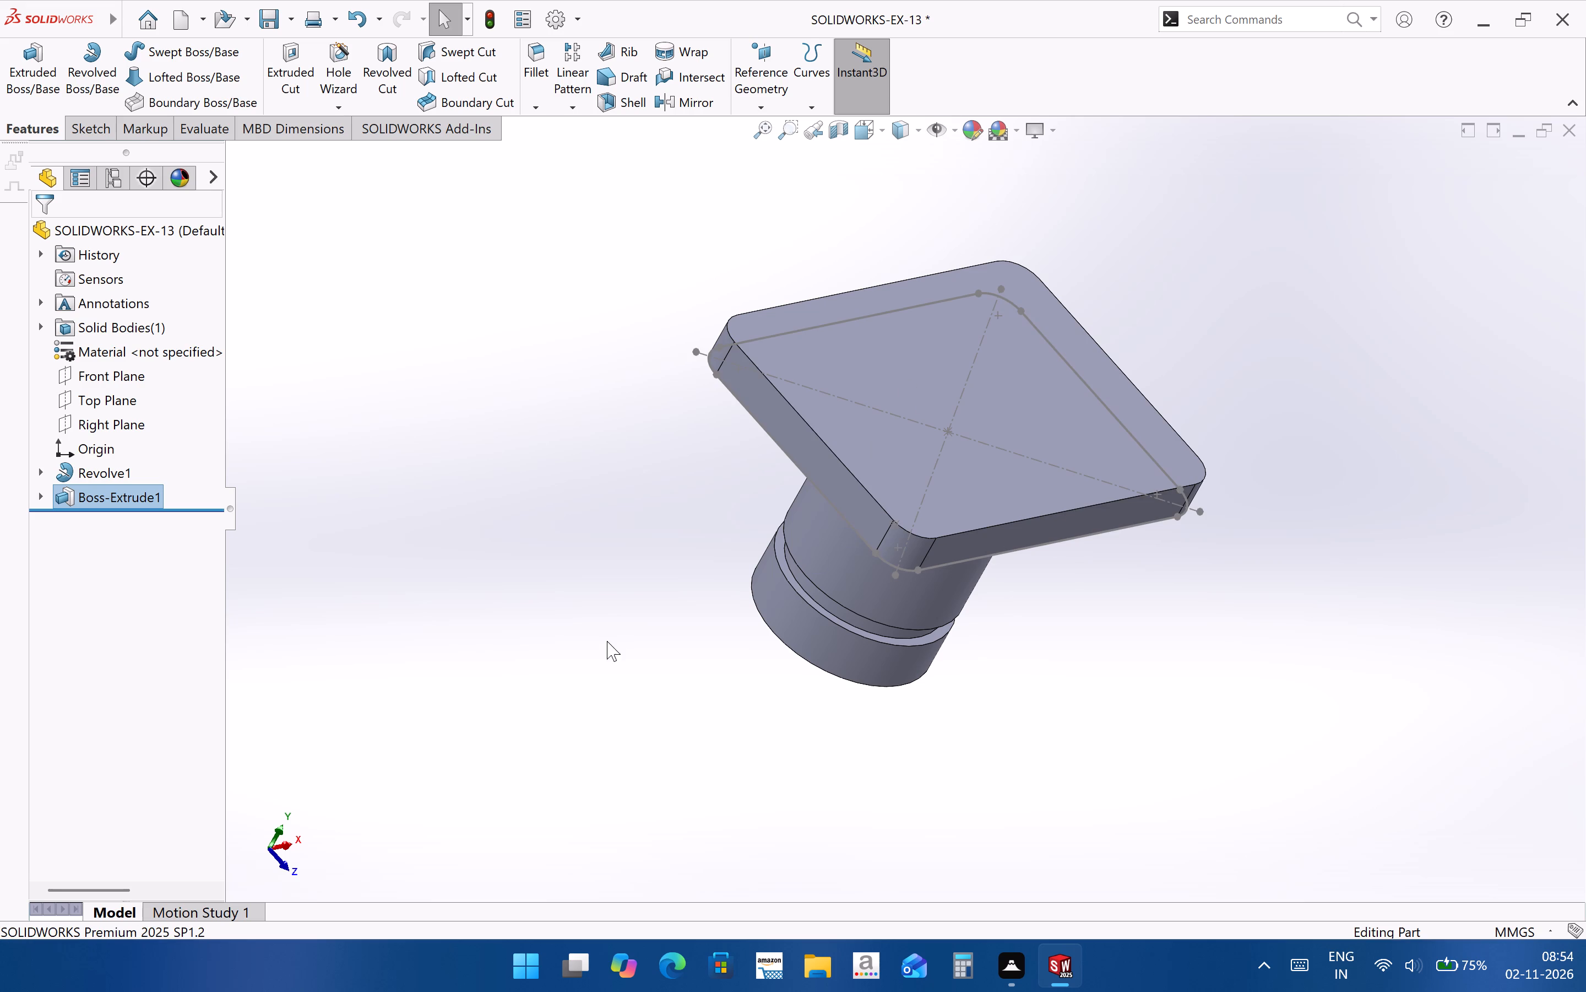
Hide the sketch of the plate extrusion on the model.
{"action": "left_click", "coordinate": [41, 492]}
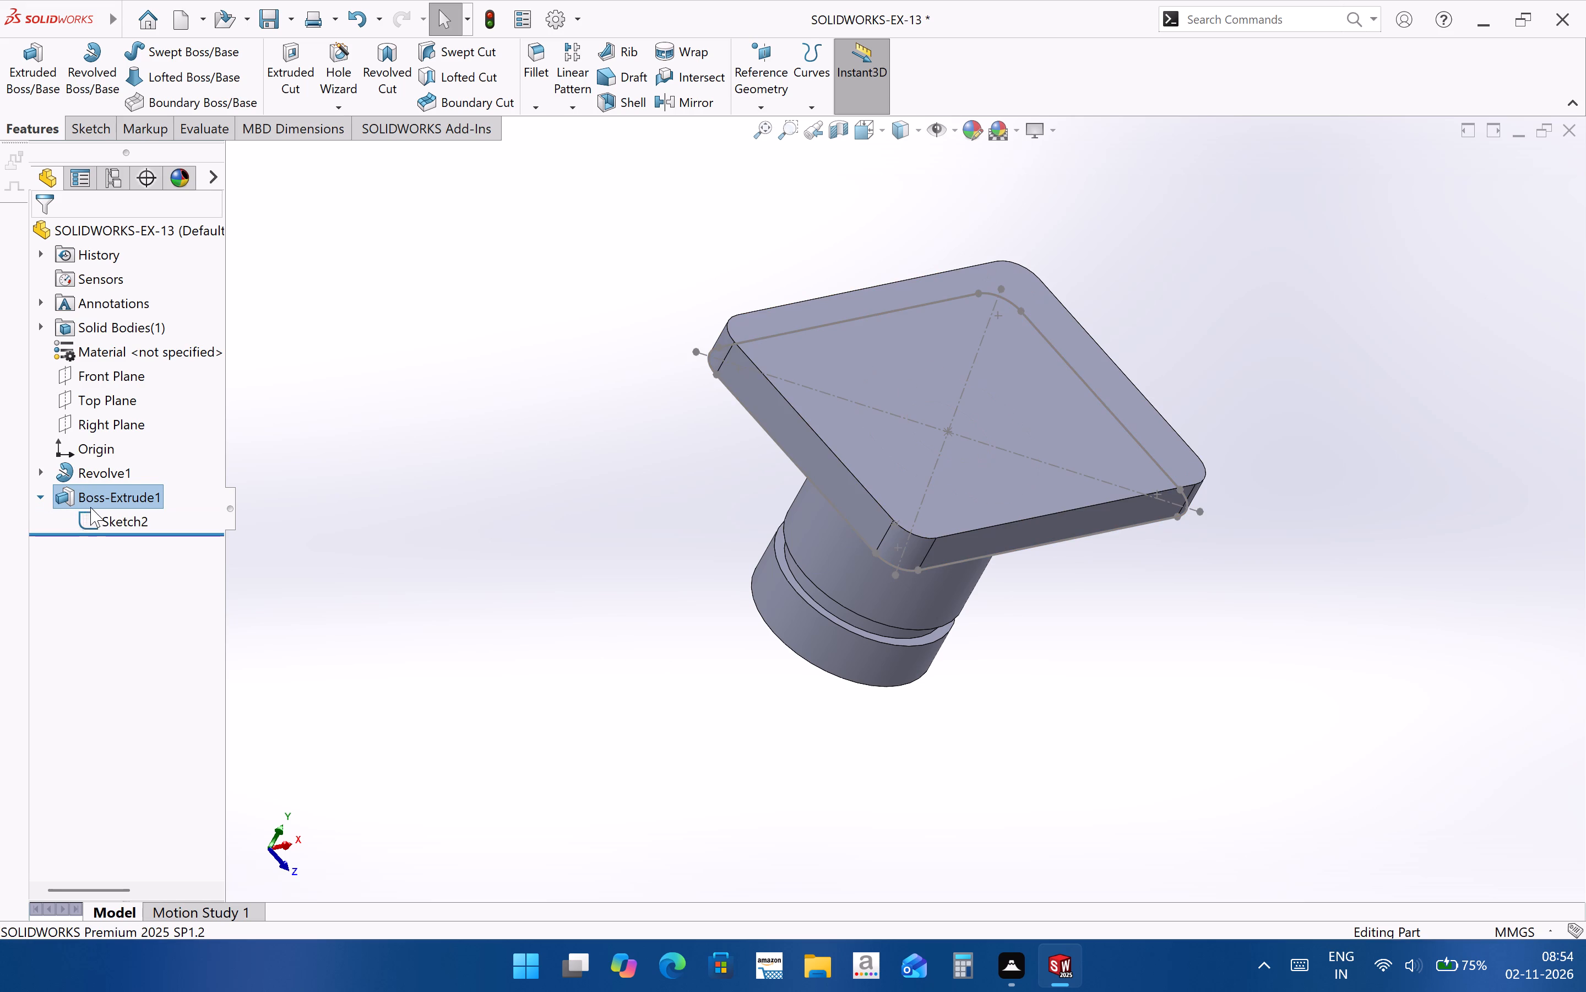
{"action": "left_click", "coordinate": [102, 510]}
{"action": "left_click", "coordinate": [120, 490]}
{"action": "left_click", "coordinate": [517, 595]}
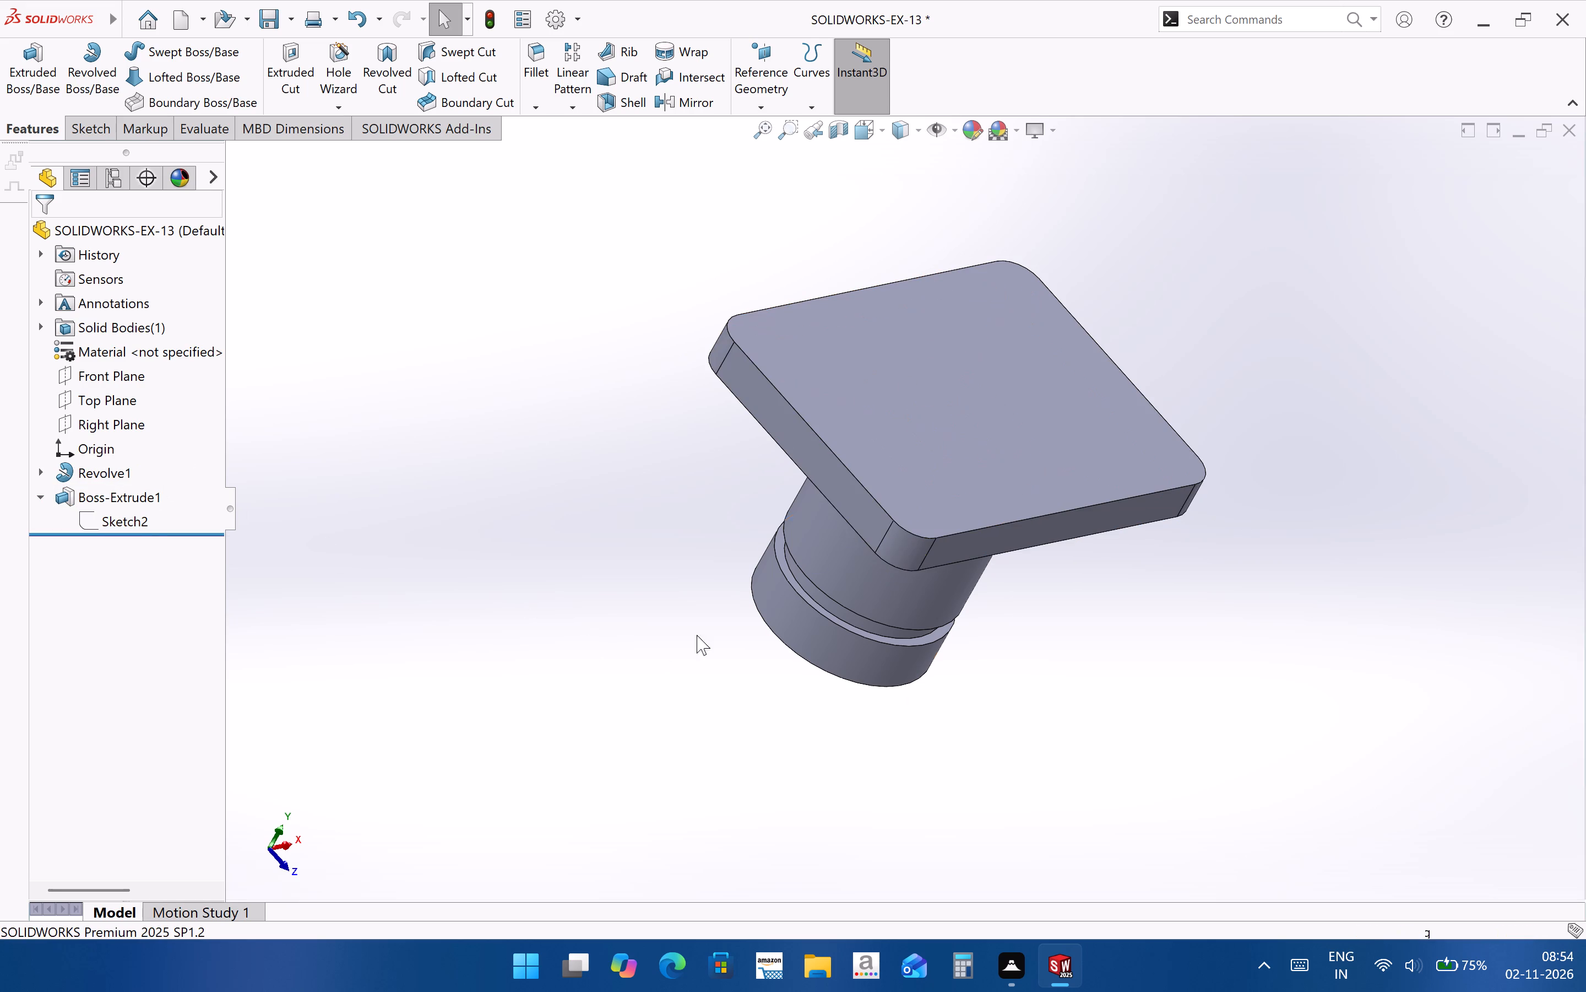
Examine the 200 x 150 mm plate and the grooved sleeve from below, above and the sides.
{"action": "middle_click_drag", "start_coordinate": [878, 678], "coordinate": [876, 423]}
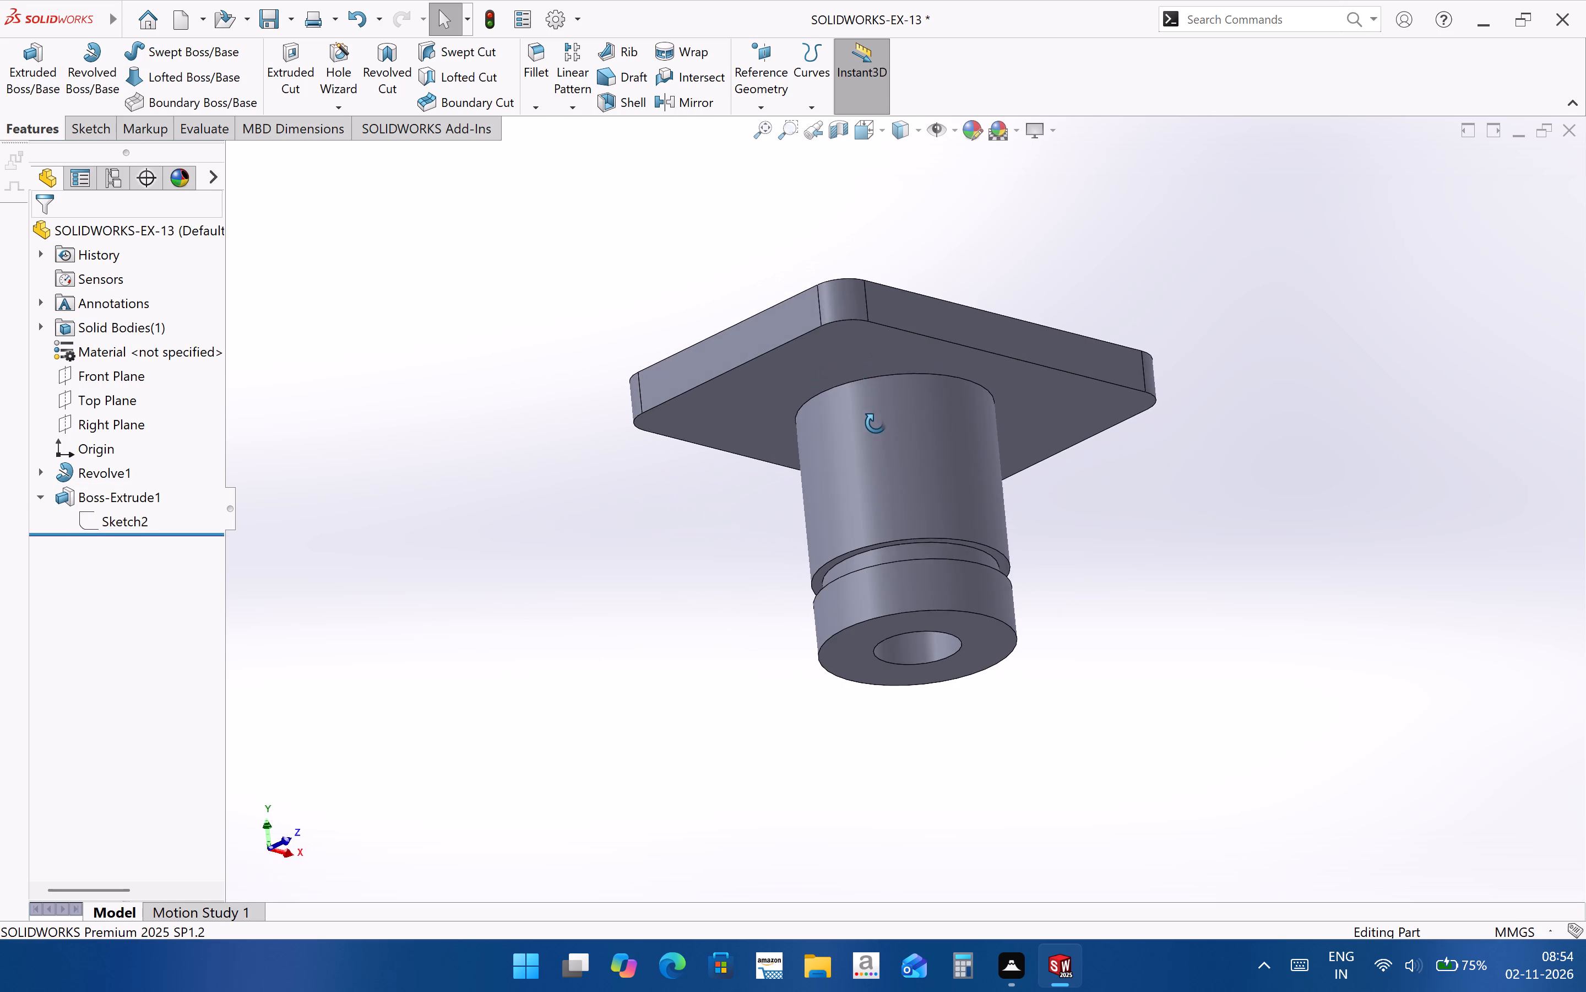
{"action": "middle_click_drag", "start_coordinate": [876, 423], "coordinate": [864, 422]}
{"action": "middle_click_drag", "start_coordinate": [873, 465], "coordinate": [841, 443]}
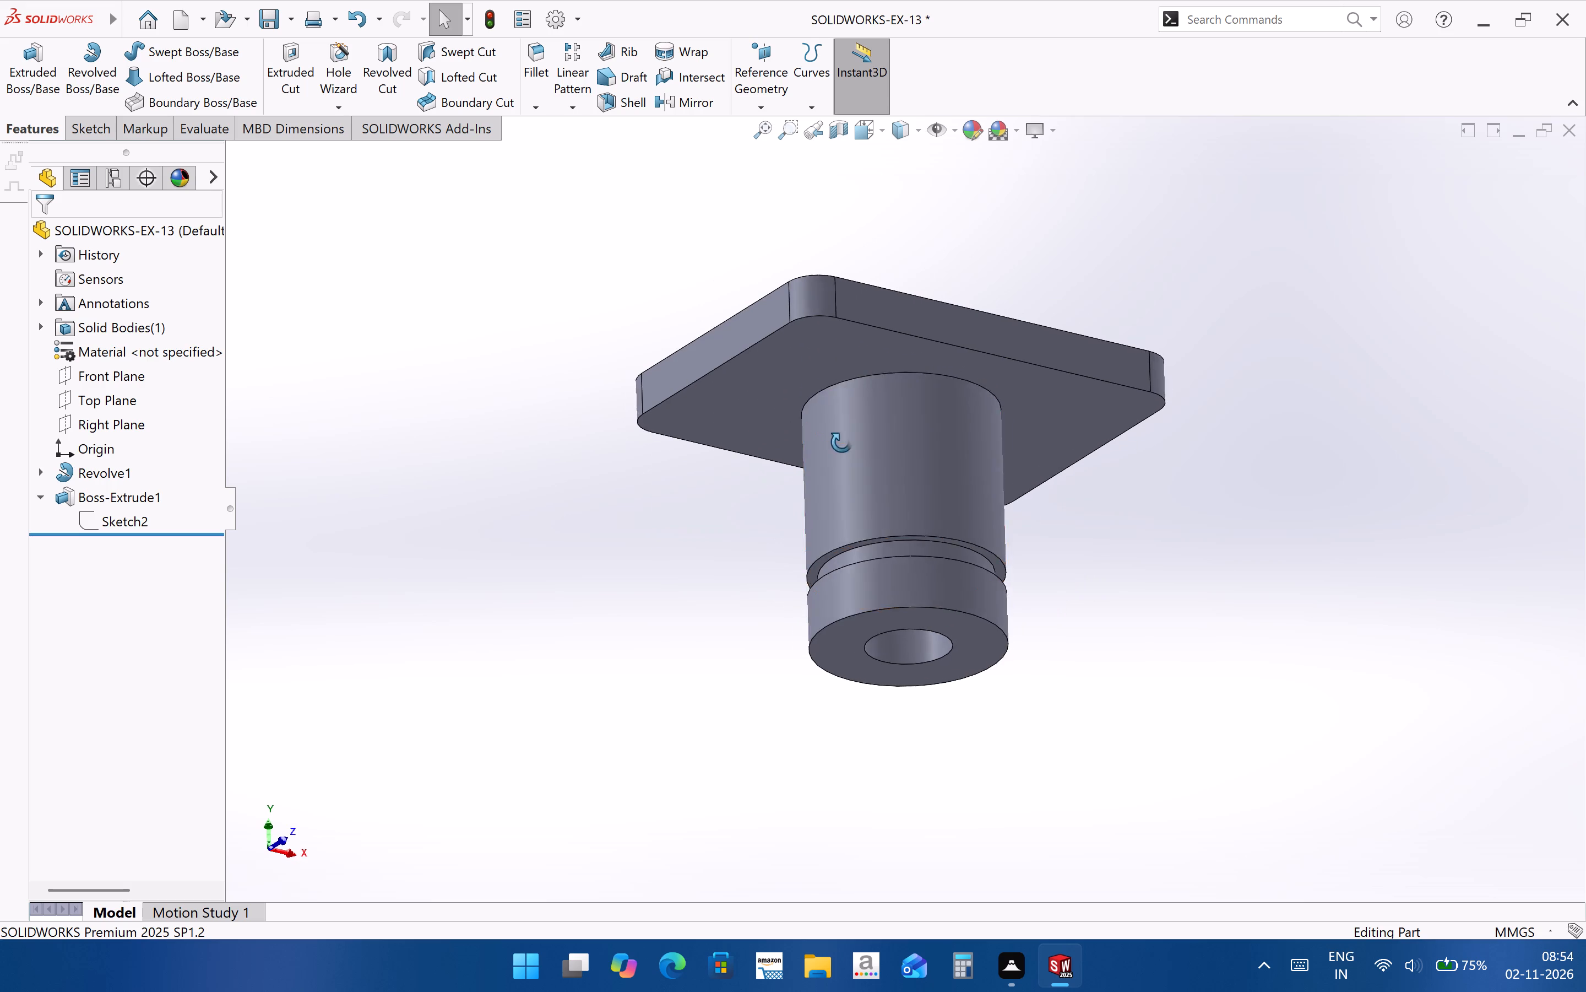
{"action": "middle_click_drag", "start_coordinate": [841, 443], "coordinate": [736, 578]}
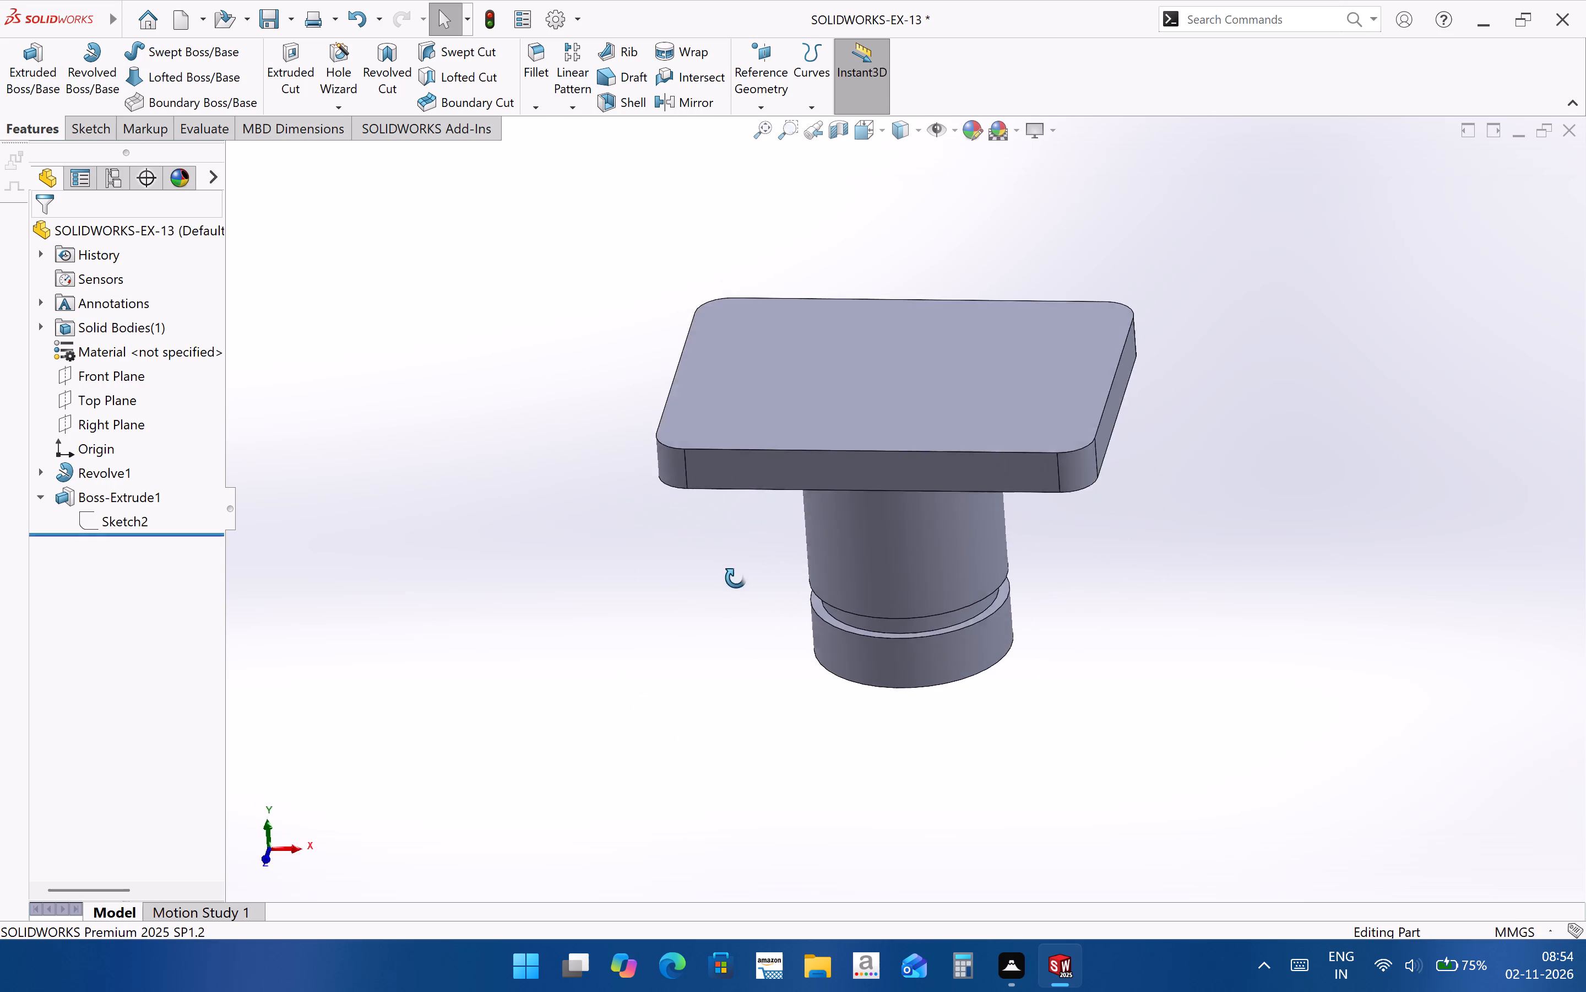
{"action": "middle_click_drag", "start_coordinate": [736, 578], "coordinate": [947, 326]}
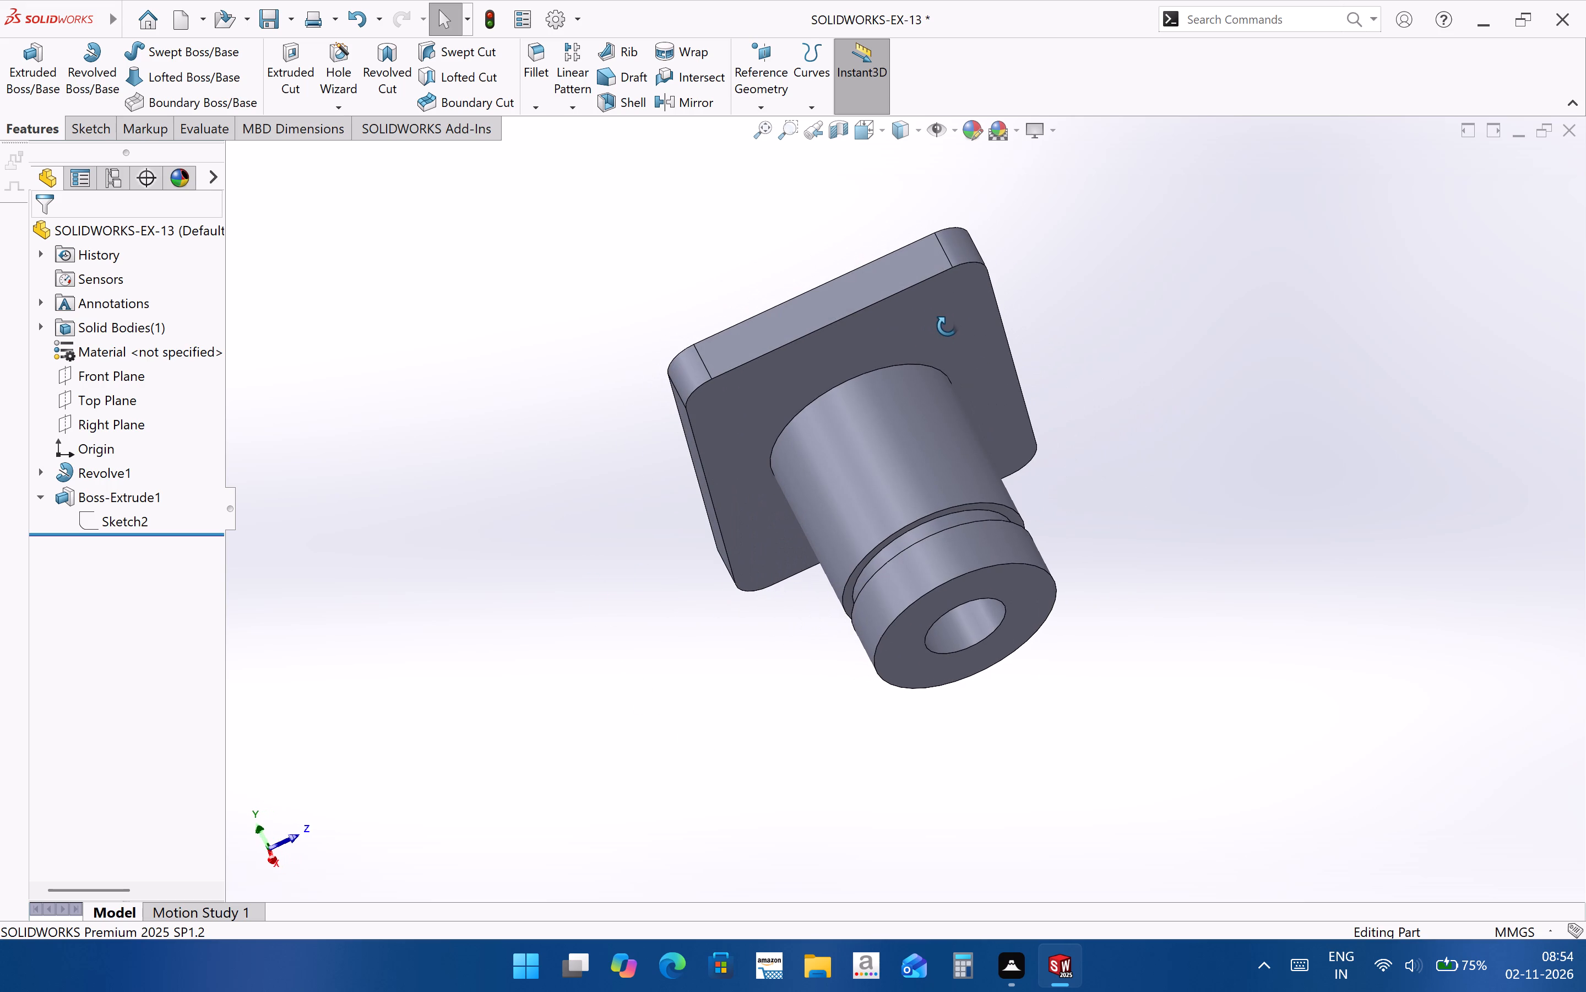
{"action": "middle_click_drag", "start_coordinate": [947, 326], "coordinate": [919, 329]}
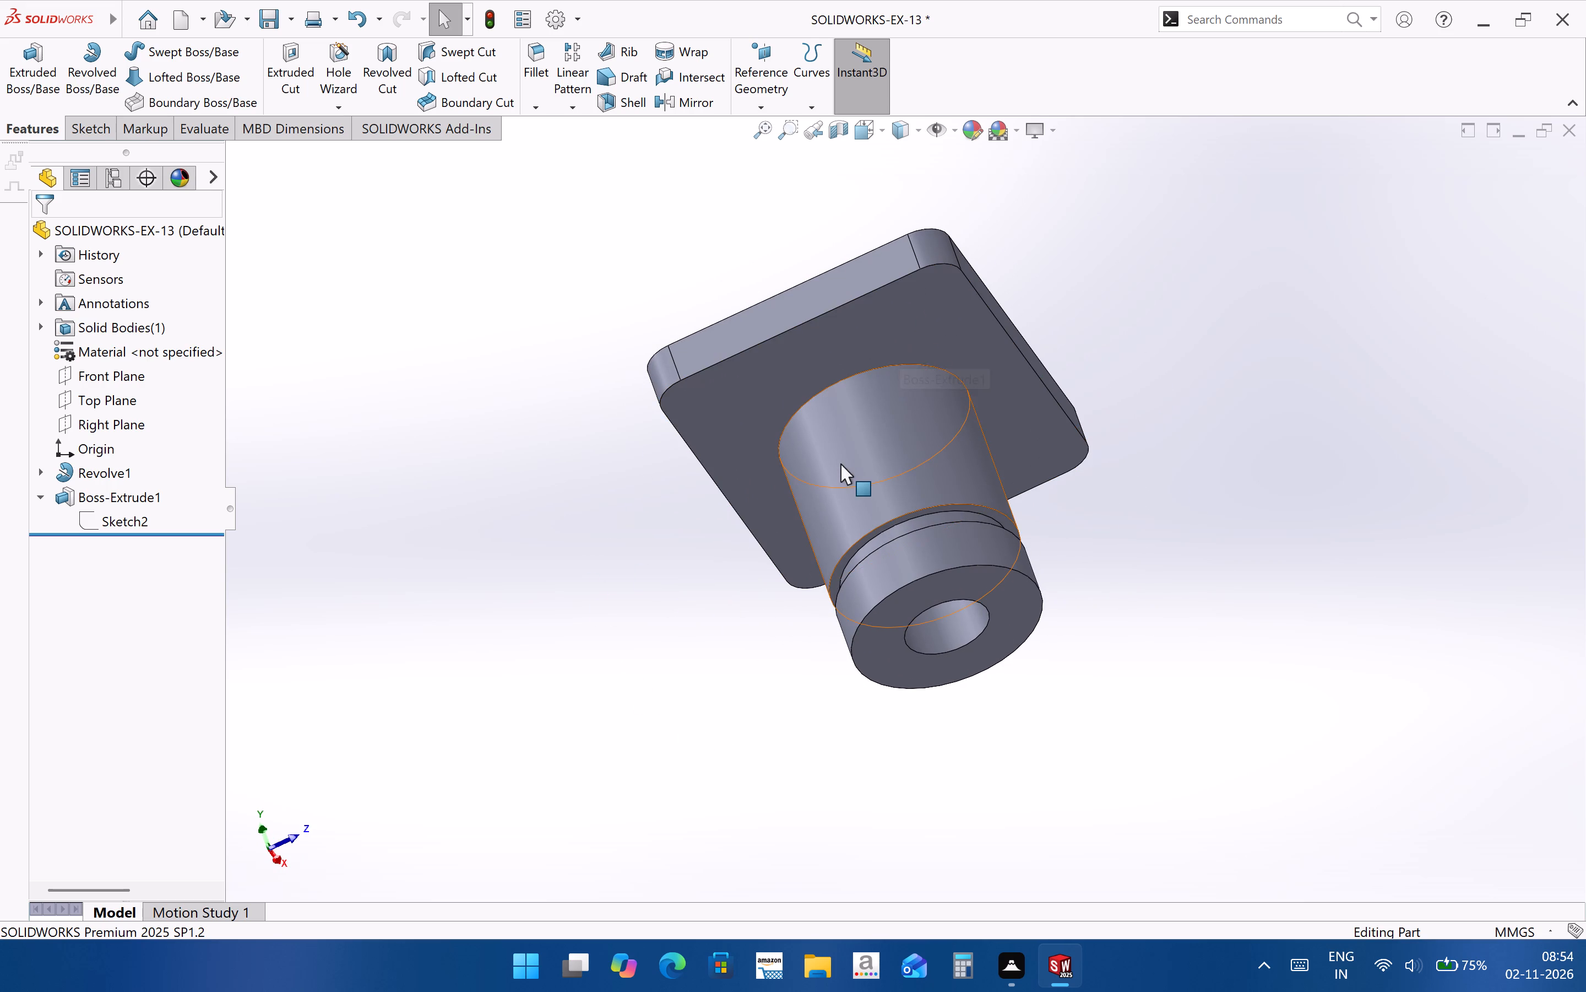
{"action": "middle_click_drag", "start_coordinate": [840, 465], "coordinate": [653, 759]}
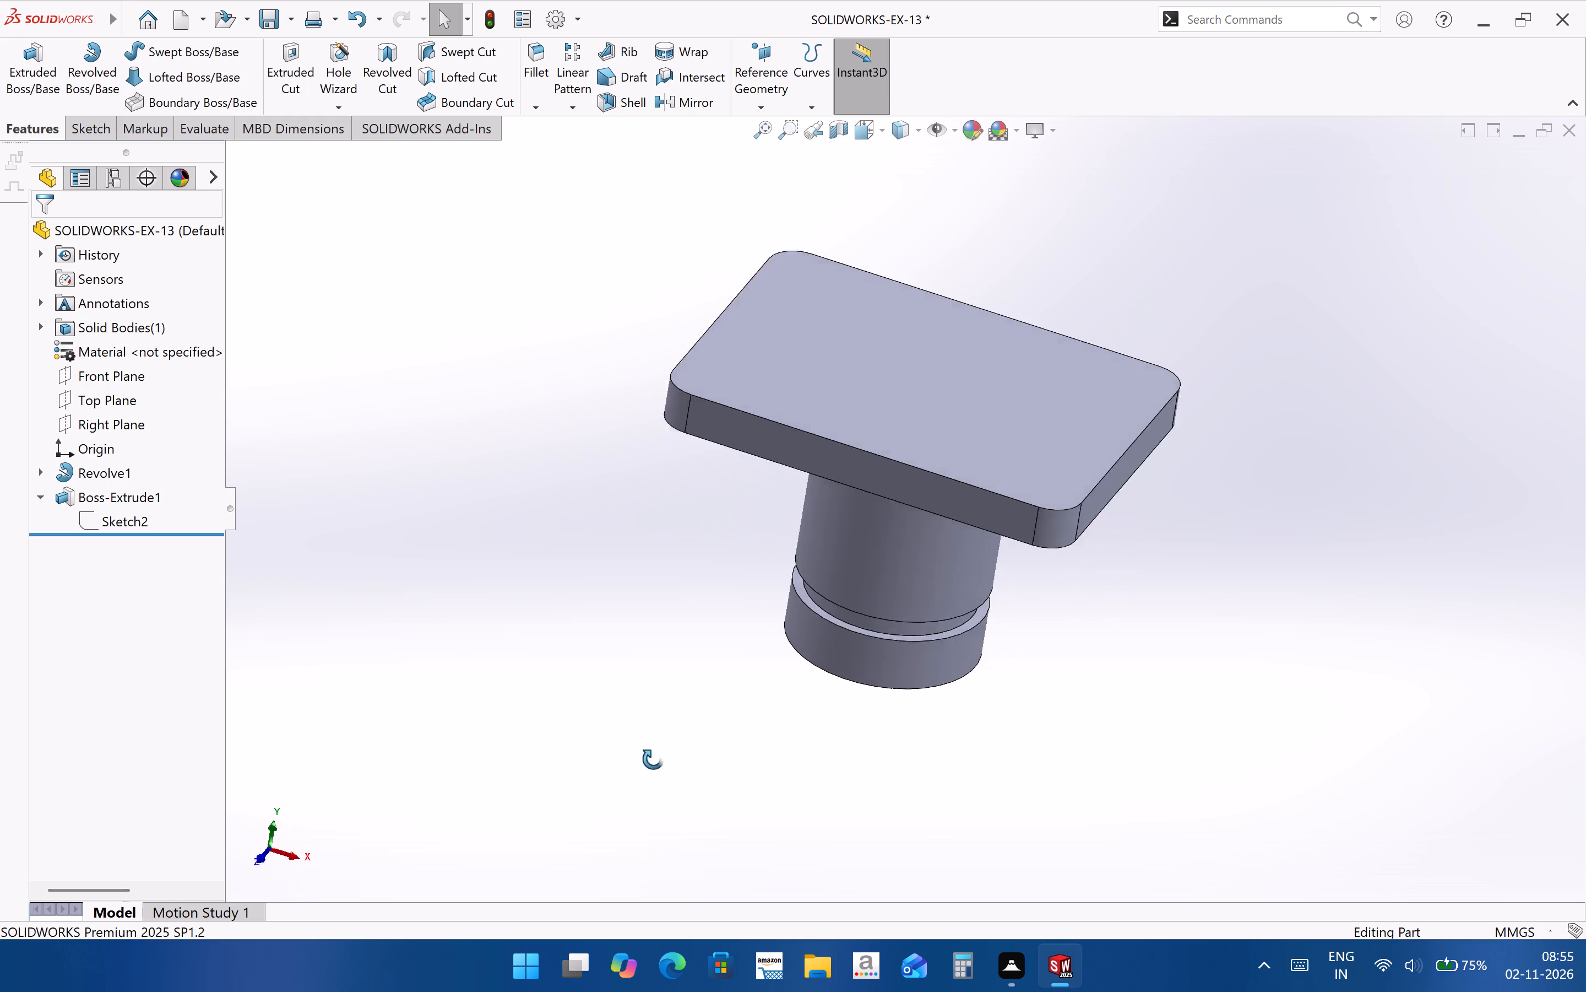
{"action": "middle_click_drag", "start_coordinate": [653, 759], "coordinate": [746, 502]}
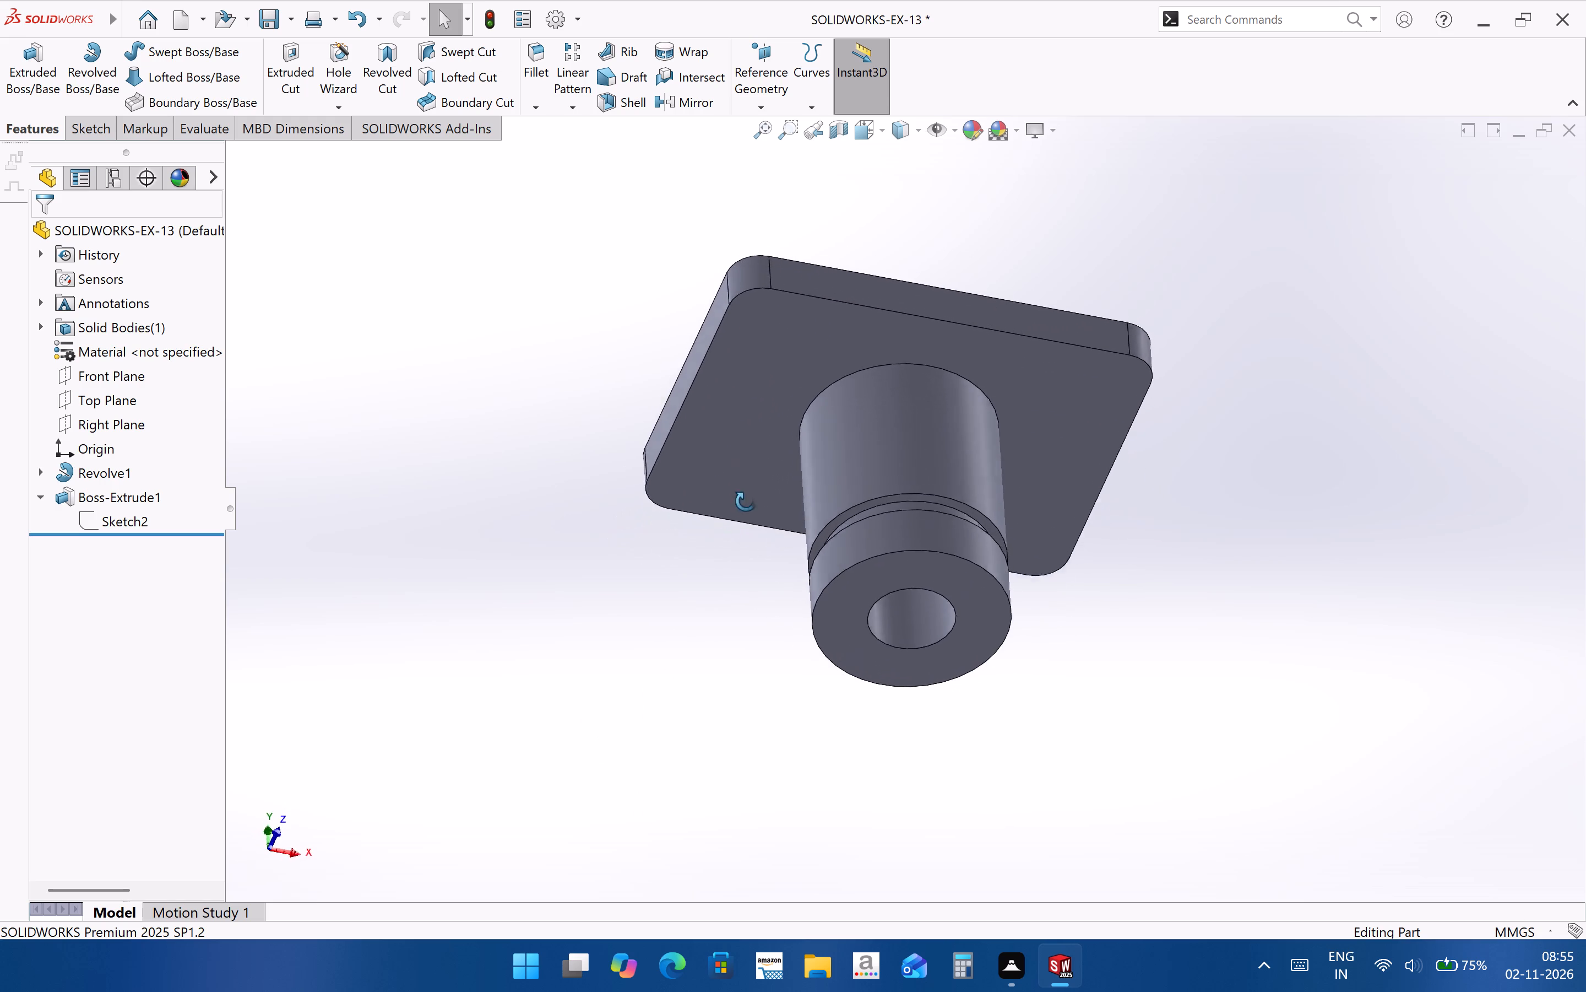
{"action": "middle_click_drag", "start_coordinate": [746, 502], "coordinate": [723, 835]}
Open the rounded-rectangle sketch of the plate extrusion for editing.
{"action": "left_click", "coordinate": [135, 530]}
{"action": "left_click", "coordinate": [153, 488]}
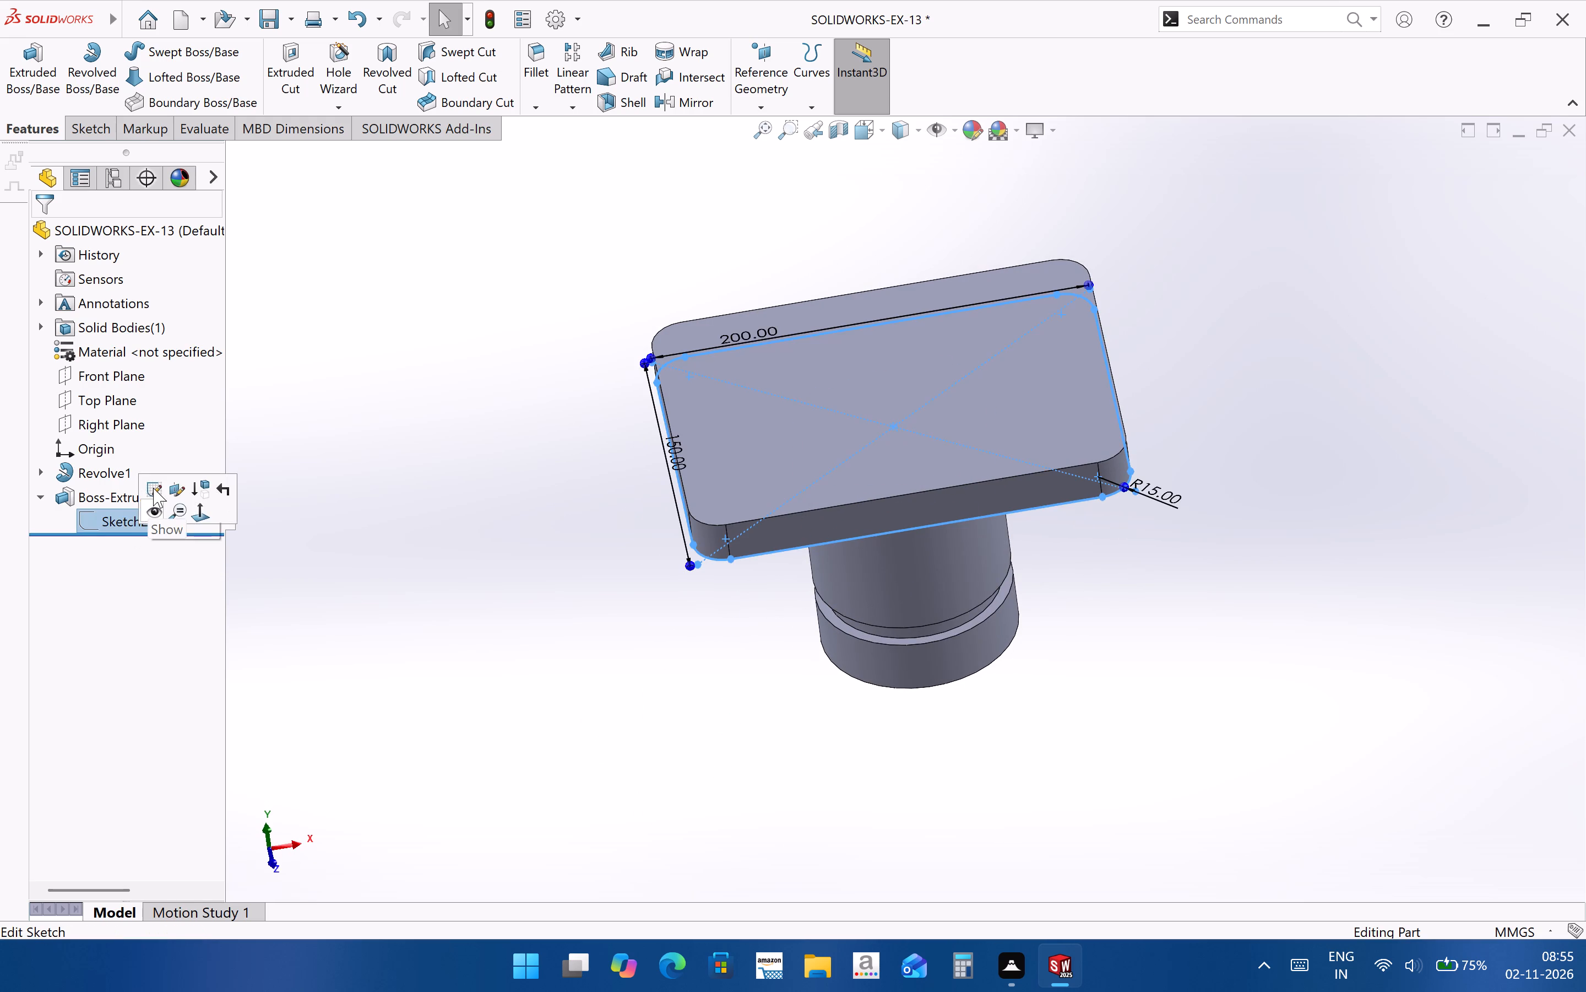
{"action": "scroll", "coordinate": [830, 569], "scroll_direction": "up", "scroll_amount": 1}
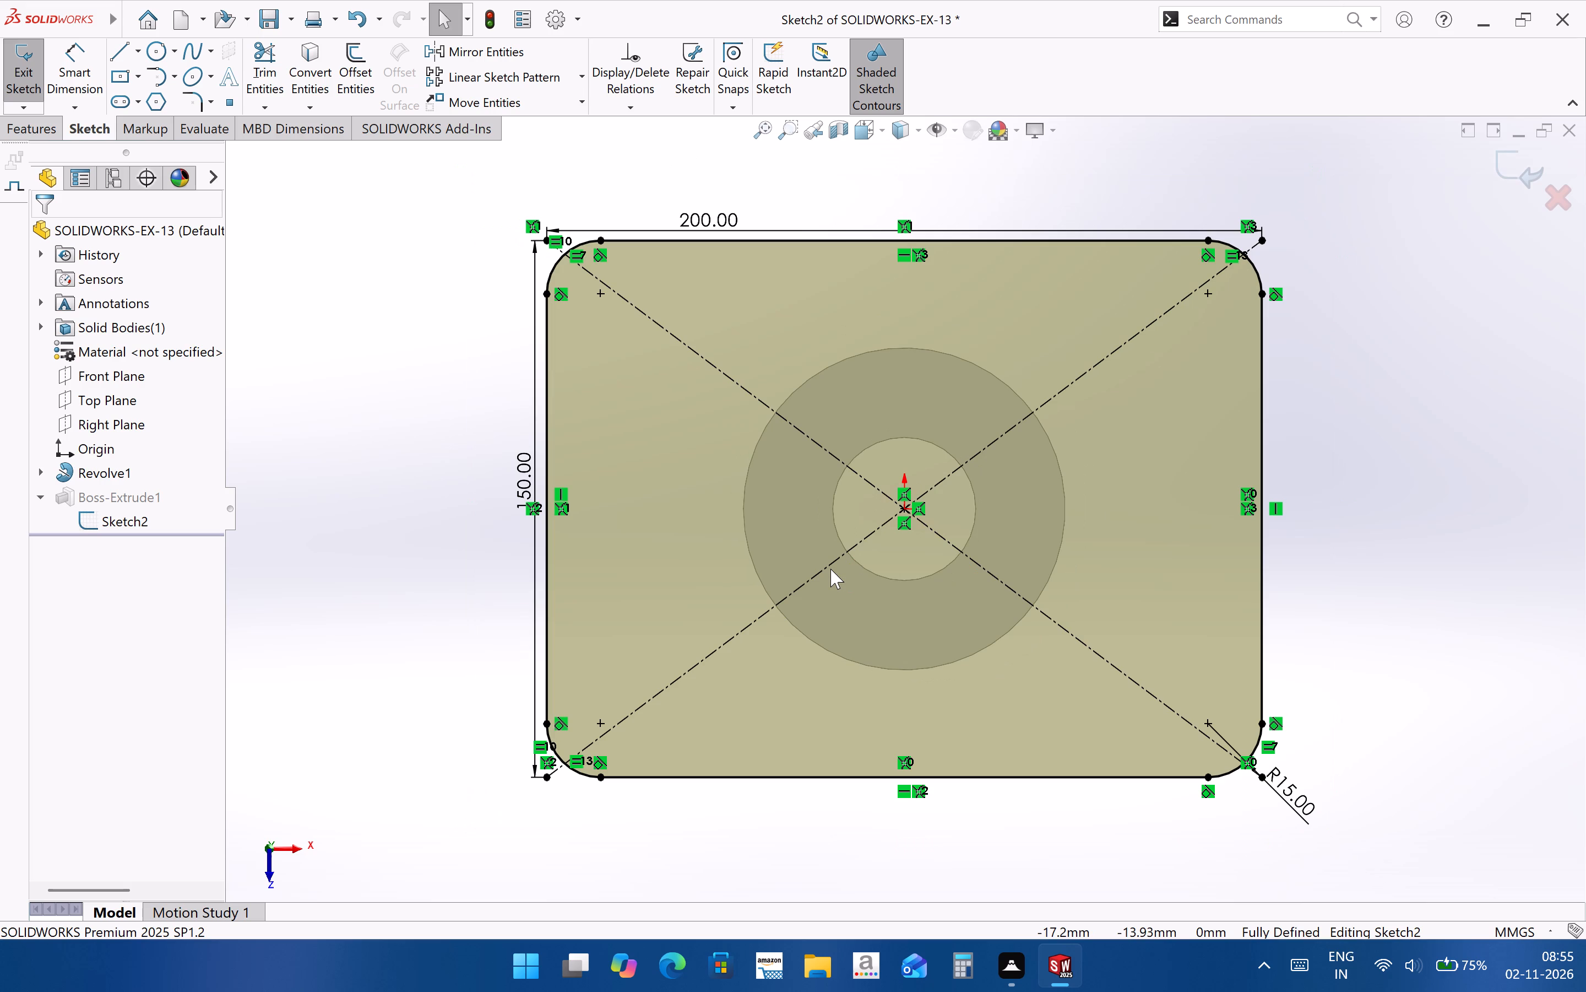
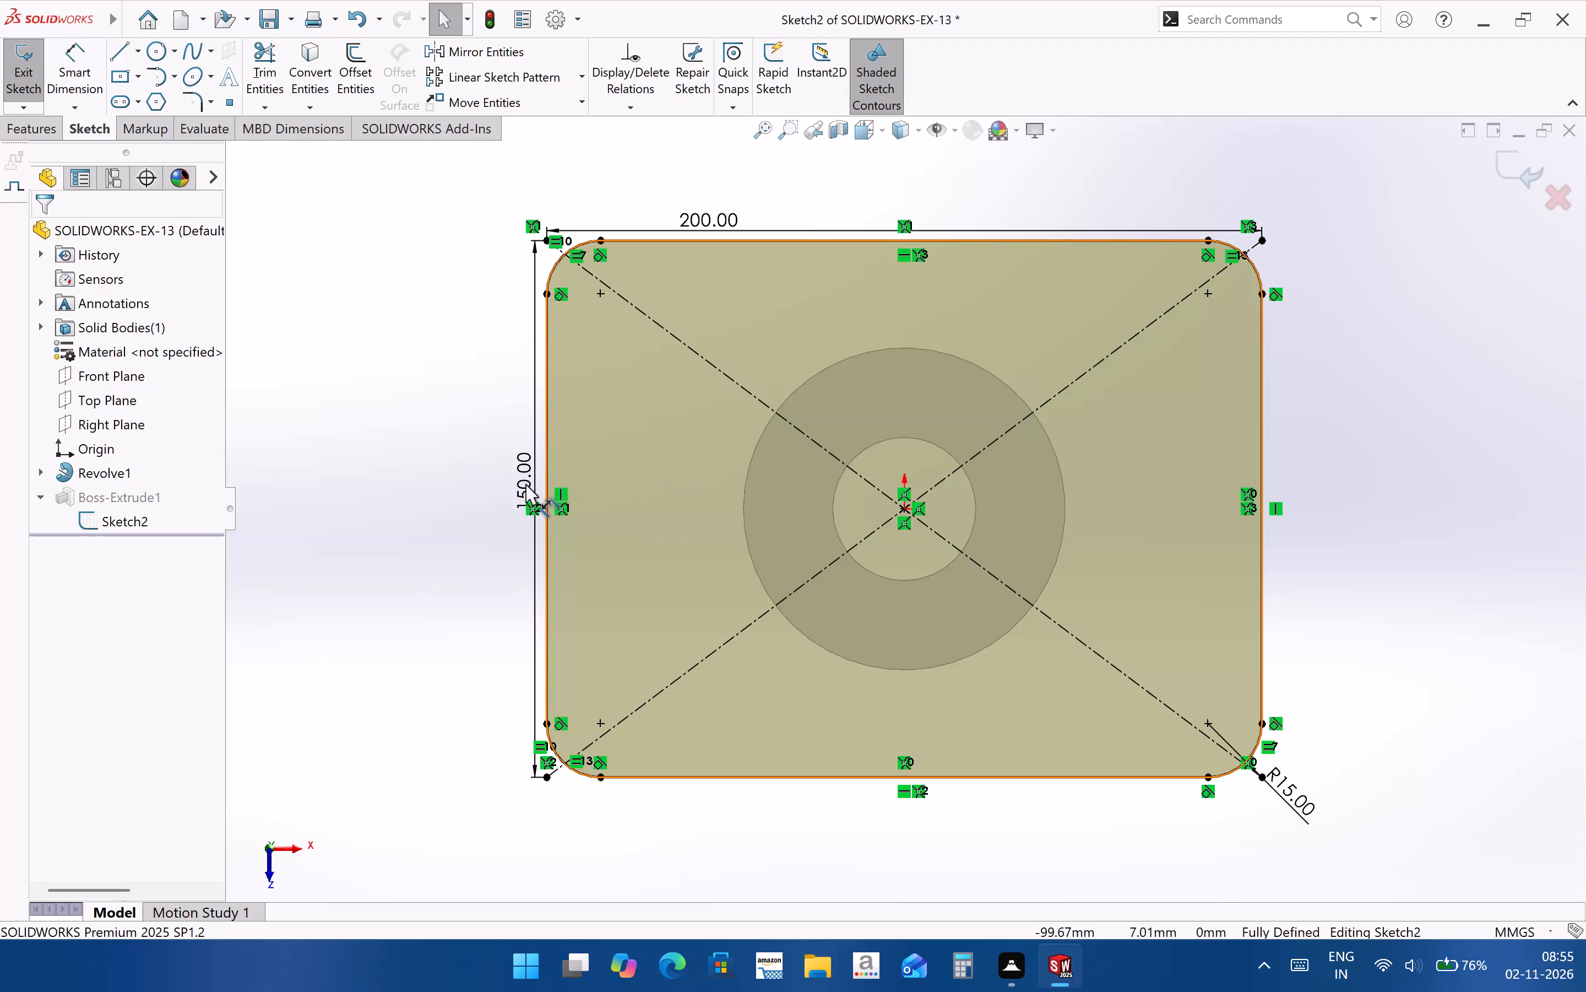
Set the plate sketch's 150 mm side dimension to 120 mm.
{"action": "double_click", "coordinate": [523, 484]}
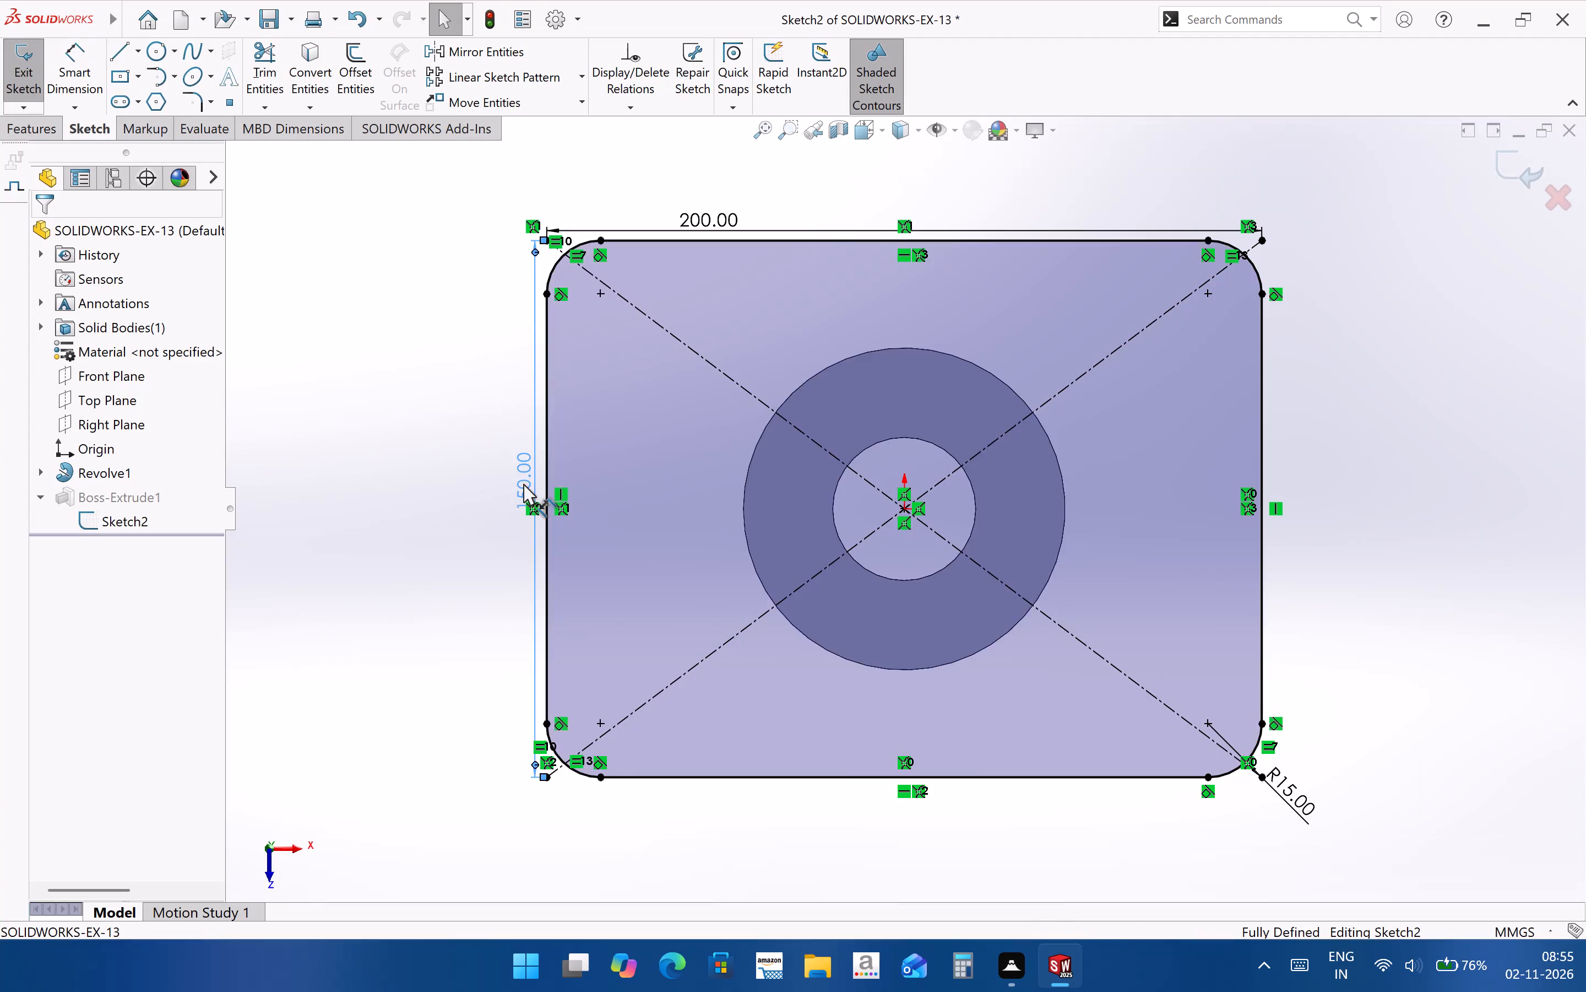
{"action": "key", "text": "1"}
{"action": "type", "text": "20"}
{"action": "key", "text": "Return"}
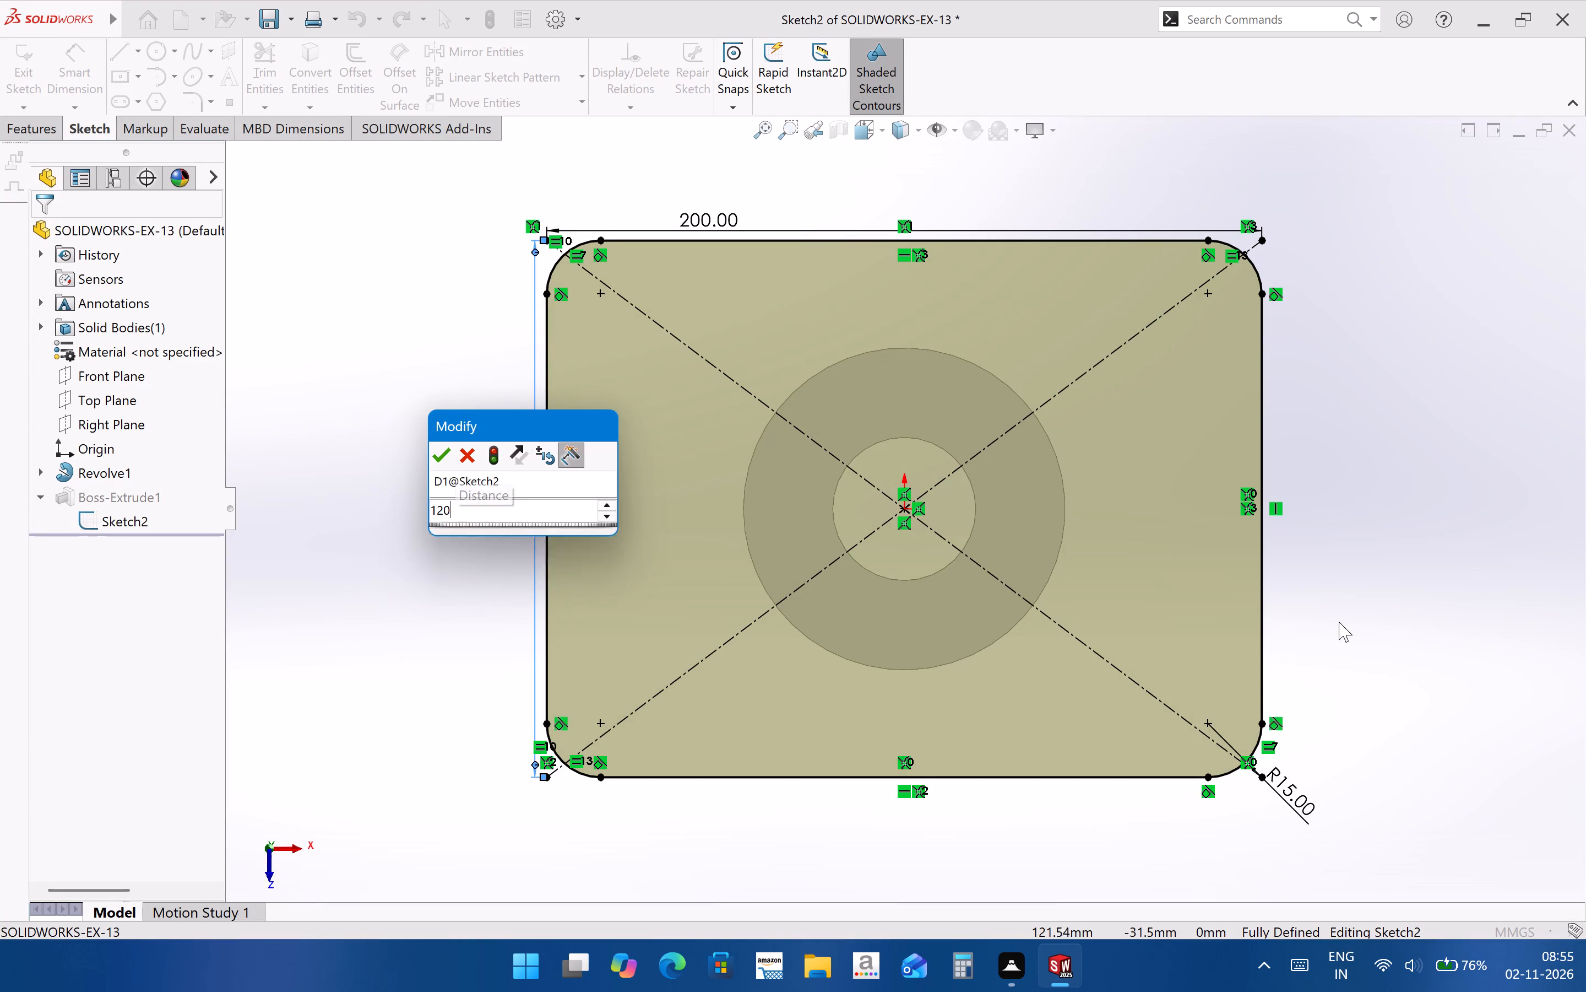
{"action": "left_click", "coordinate": [969, 905]}
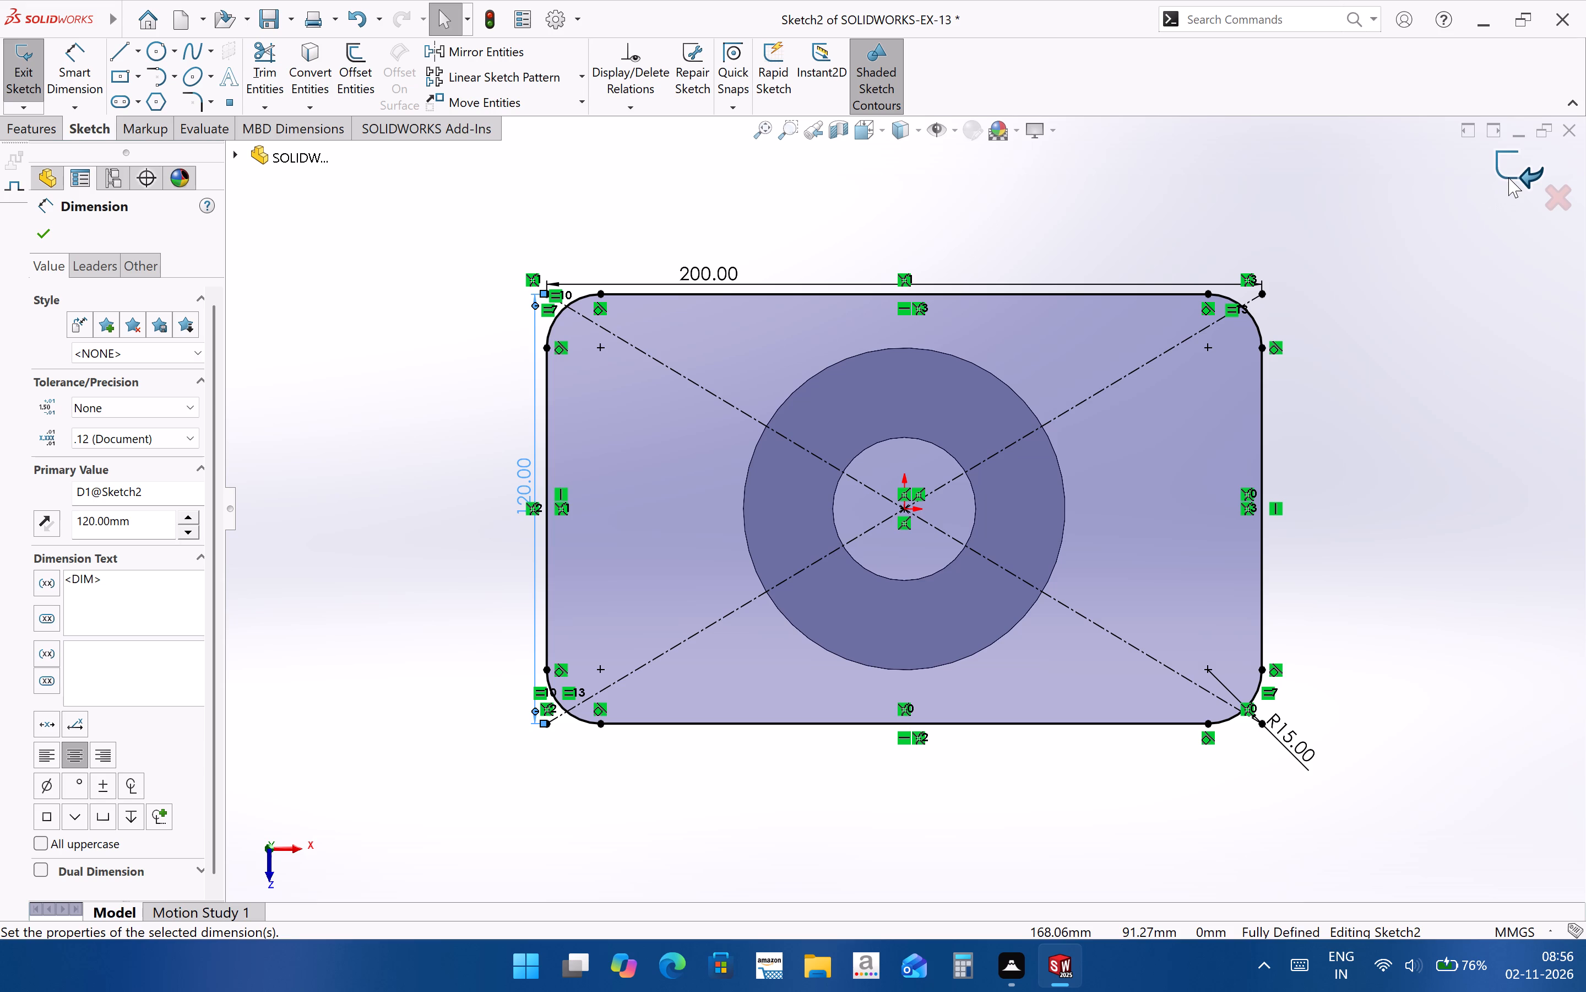
Set the plate sketch's 200 mm side dimension to 150 mm and exit the sketch.
{"action": "double_click", "coordinate": [746, 279]}
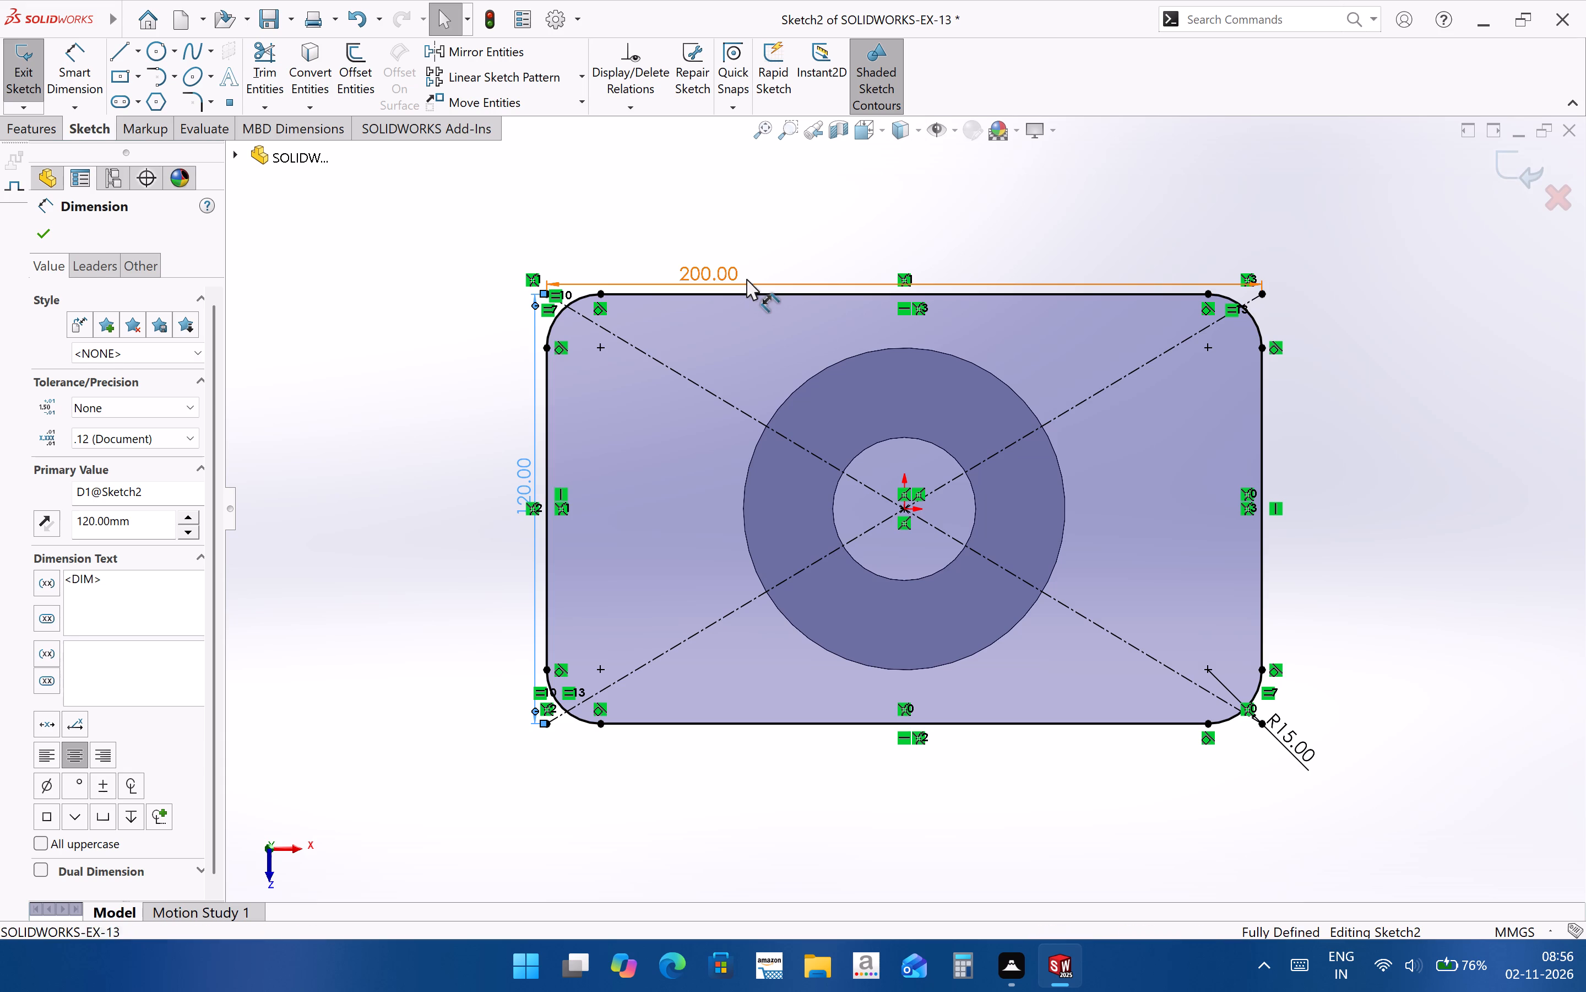
{"action": "key", "text": "1"}
{"action": "key", "text": "5"}
{"action": "key", "text": "0"}
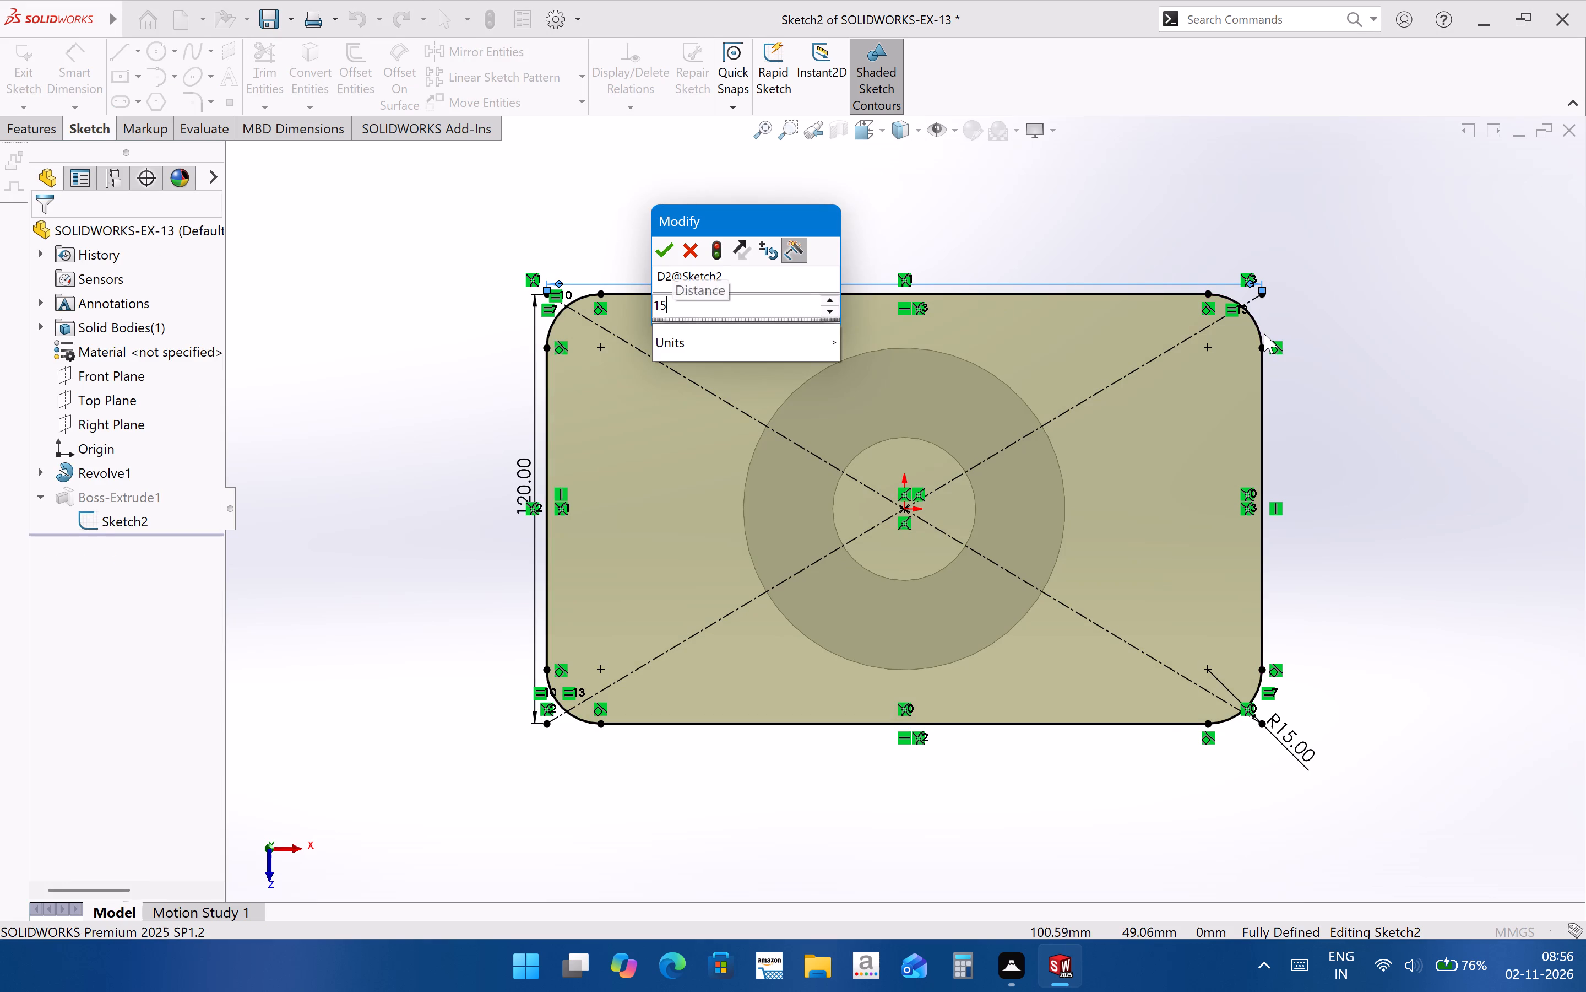
{"action": "key", "text": "Return"}
{"action": "left_click", "coordinate": [1177, 783]}
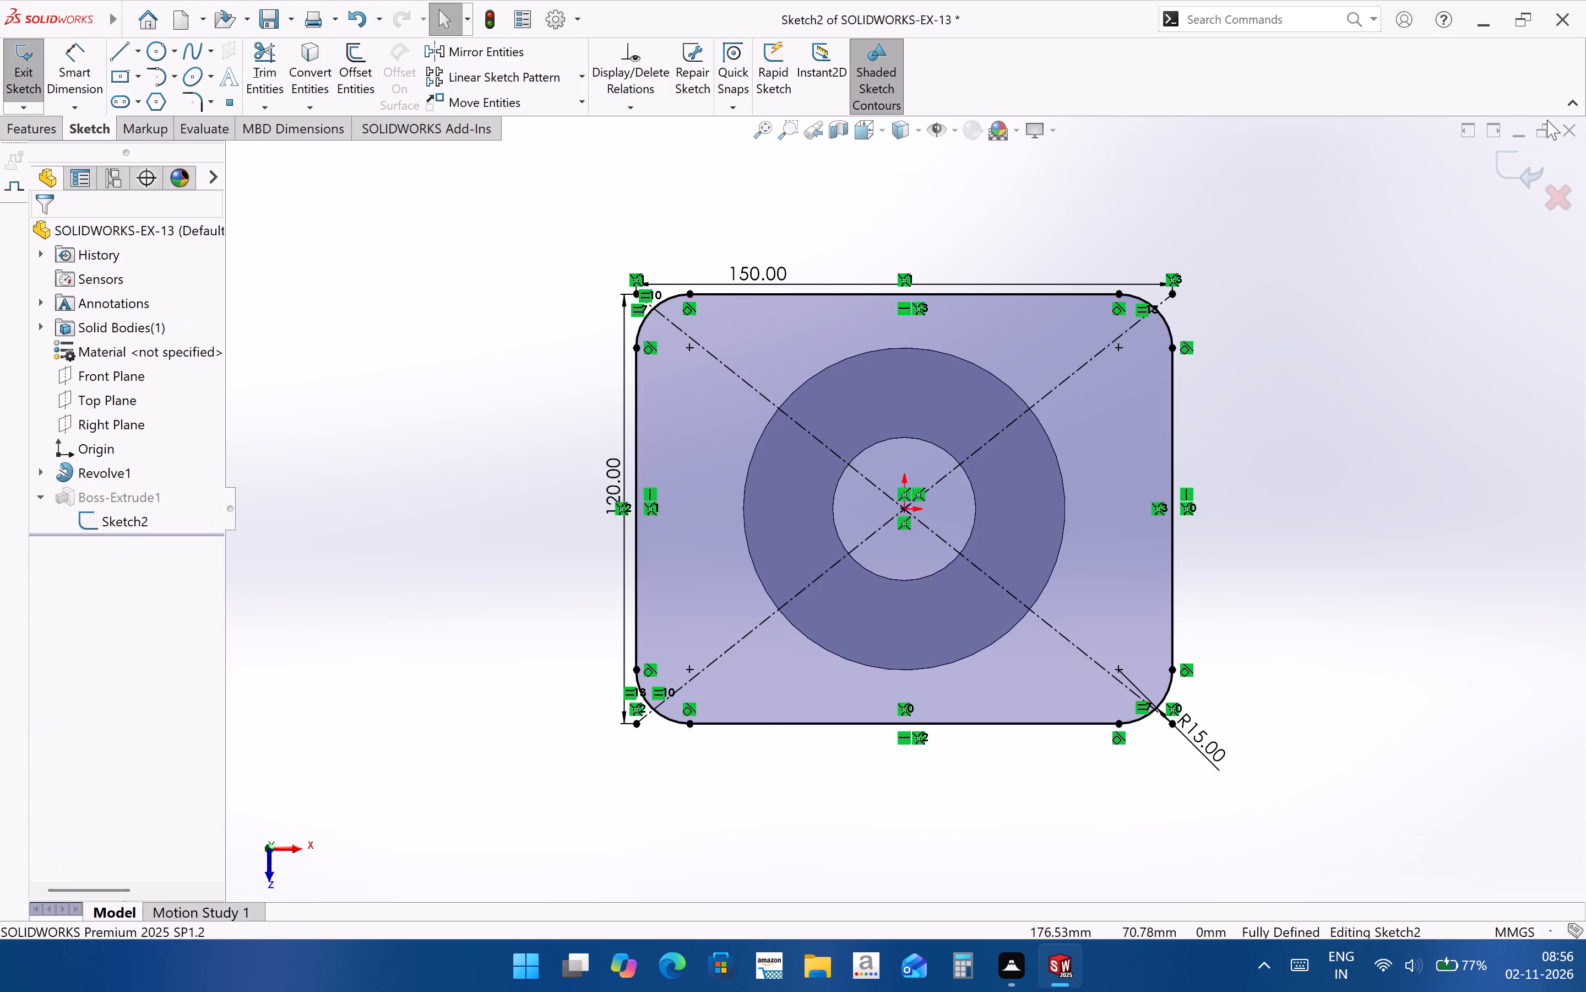
{"action": "left_click", "coordinate": [1510, 158]}
{"action": "left_click", "coordinate": [899, 758]}
Examine the resized plate and the grooved sleeve from above, below and the sides.
{"action": "middle_click_drag", "start_coordinate": [922, 807], "coordinate": [968, 485]}
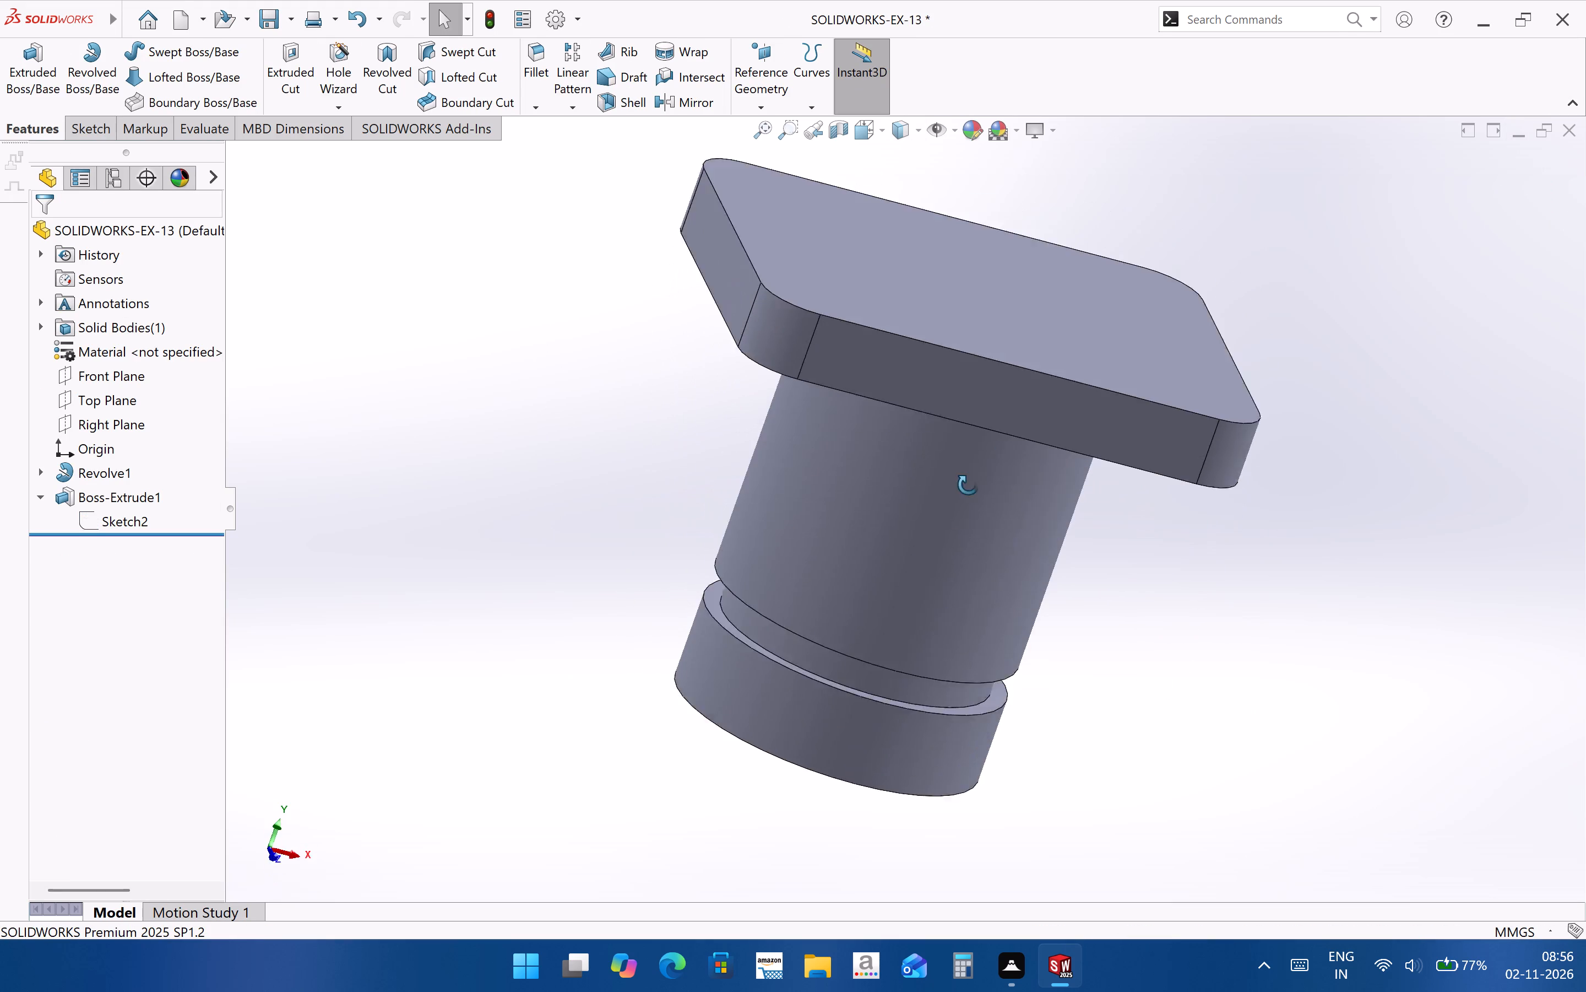
{"action": "middle_click_drag", "start_coordinate": [968, 485], "coordinate": [953, 418]}
{"action": "scroll", "coordinate": [930, 607], "scroll_direction": "up", "scroll_amount": 3}
{"action": "left_click", "coordinate": [1129, 647]}
{"action": "scroll", "coordinate": [923, 490], "scroll_direction": "down", "scroll_amount": 3}
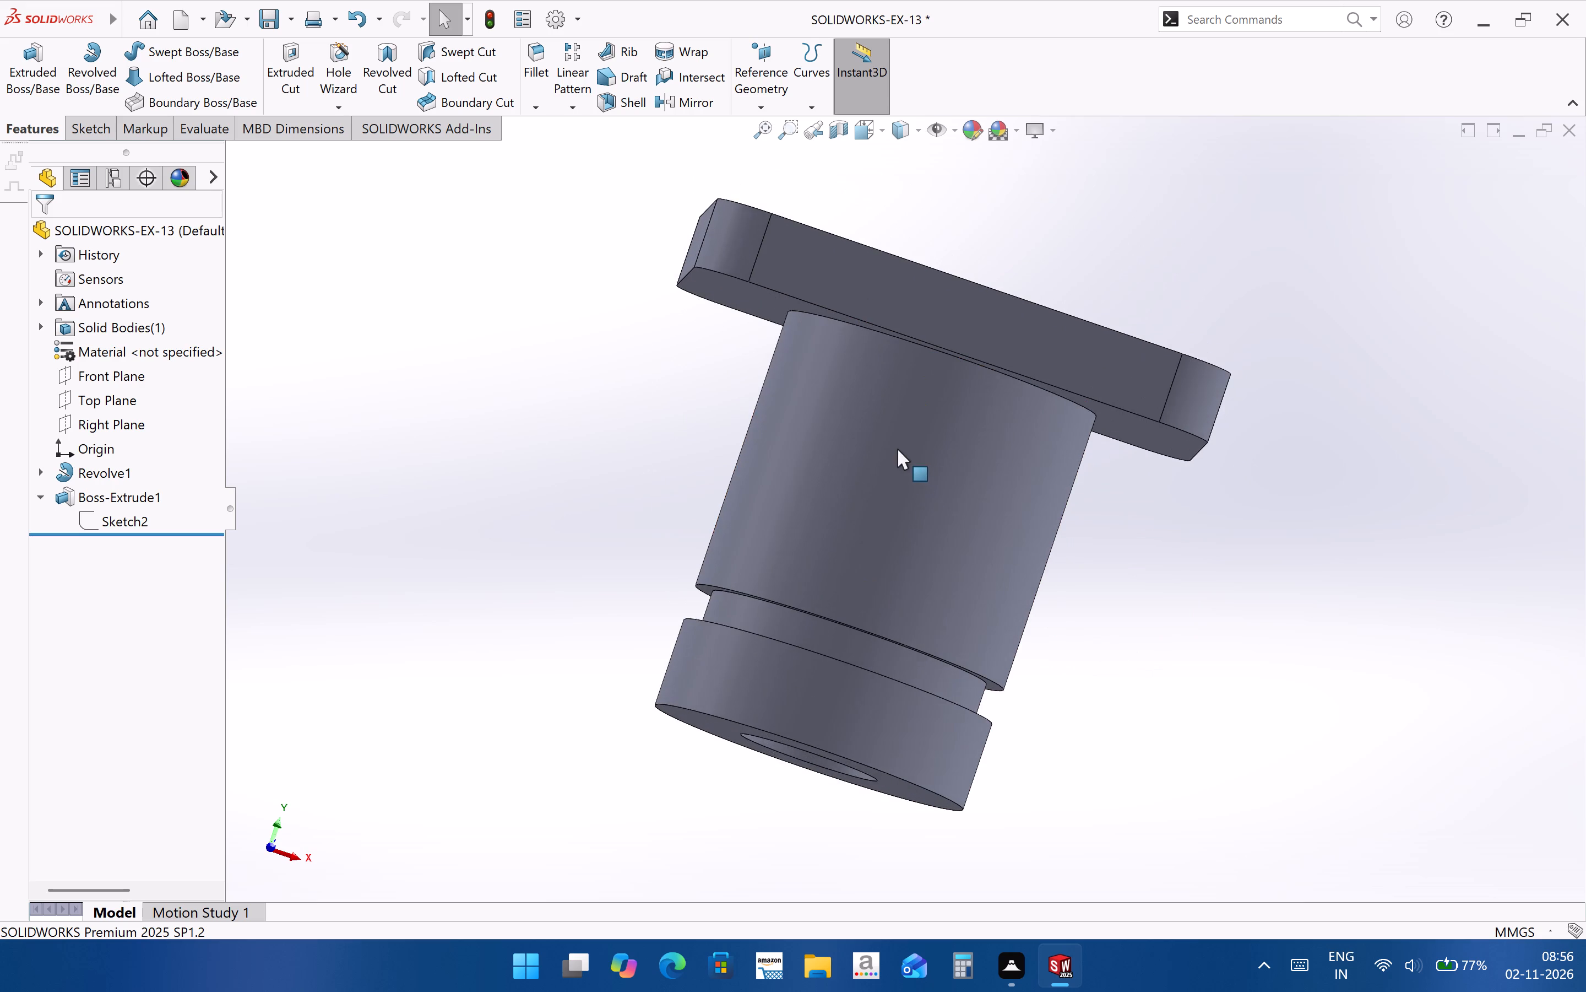
{"action": "middle_click_drag", "start_coordinate": [911, 467], "coordinate": [854, 694]}
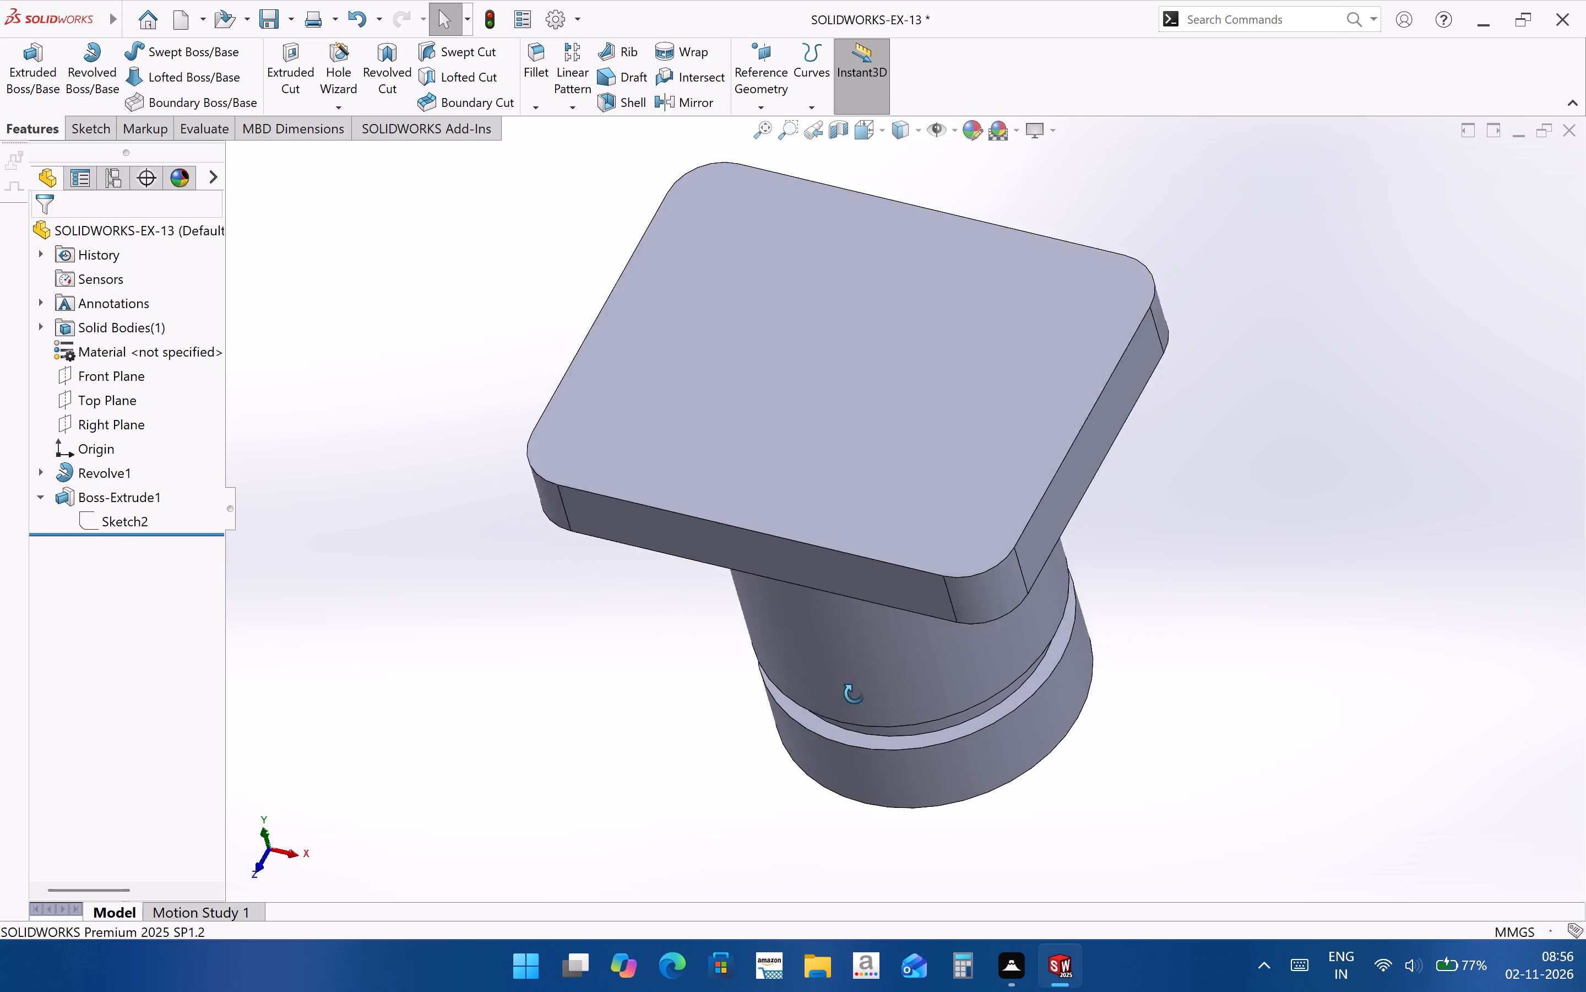
{"action": "middle_click_drag", "start_coordinate": [854, 694], "coordinate": [877, 675]}
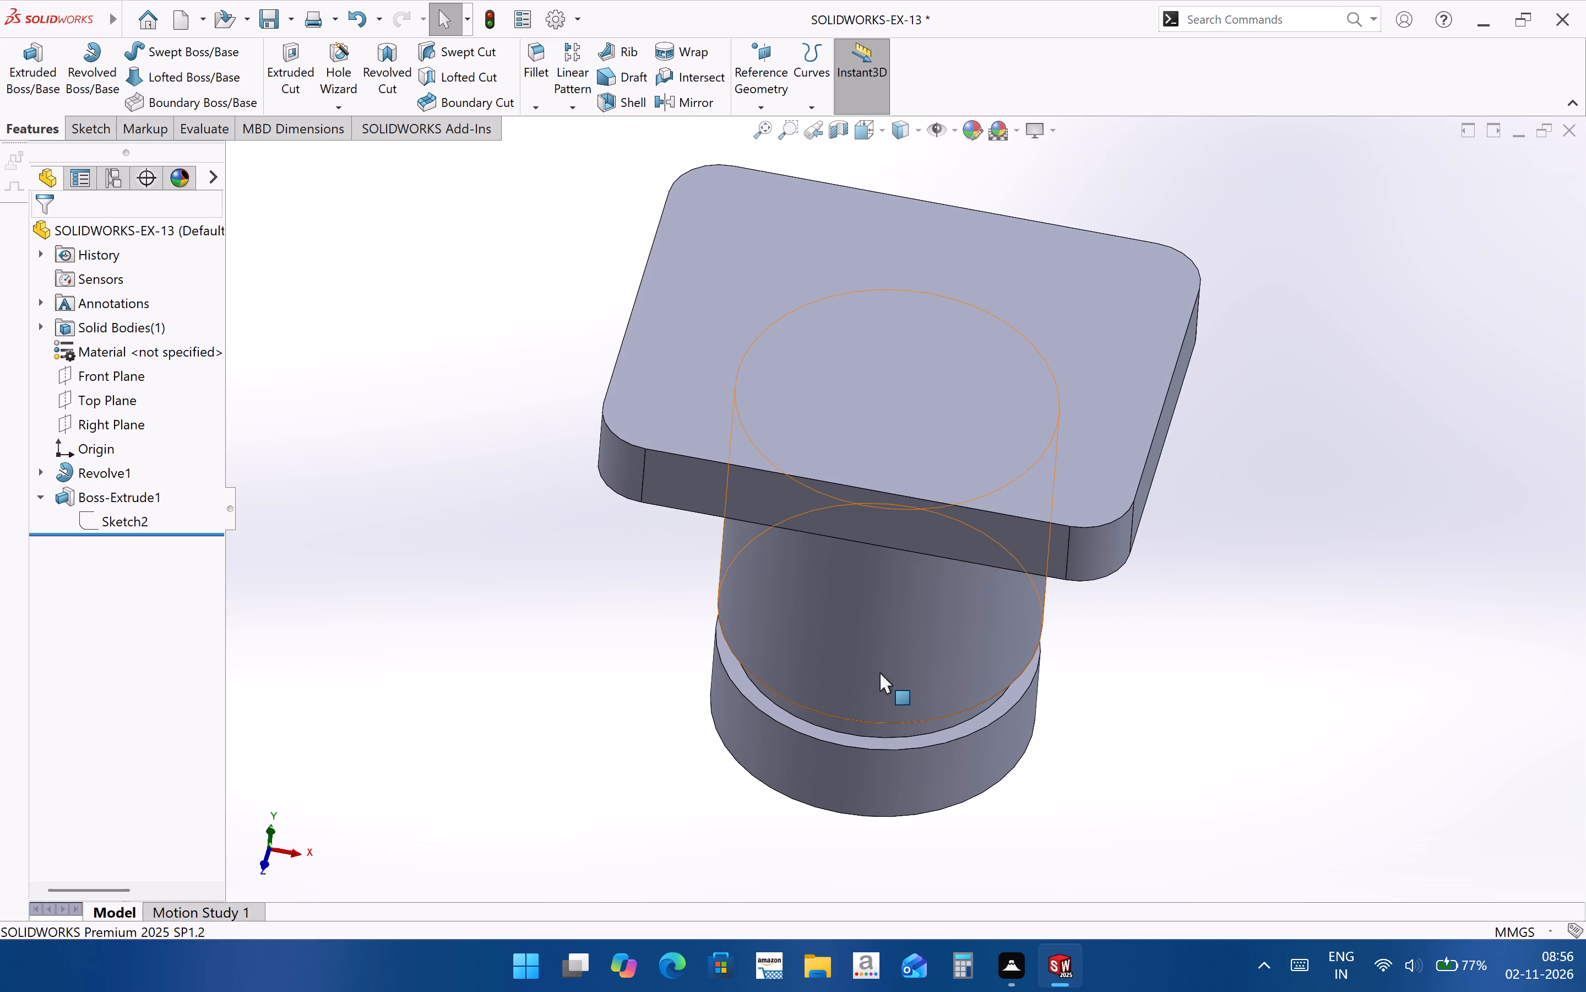
{"action": "middle_click_drag", "start_coordinate": [884, 669], "coordinate": [1009, 438]}
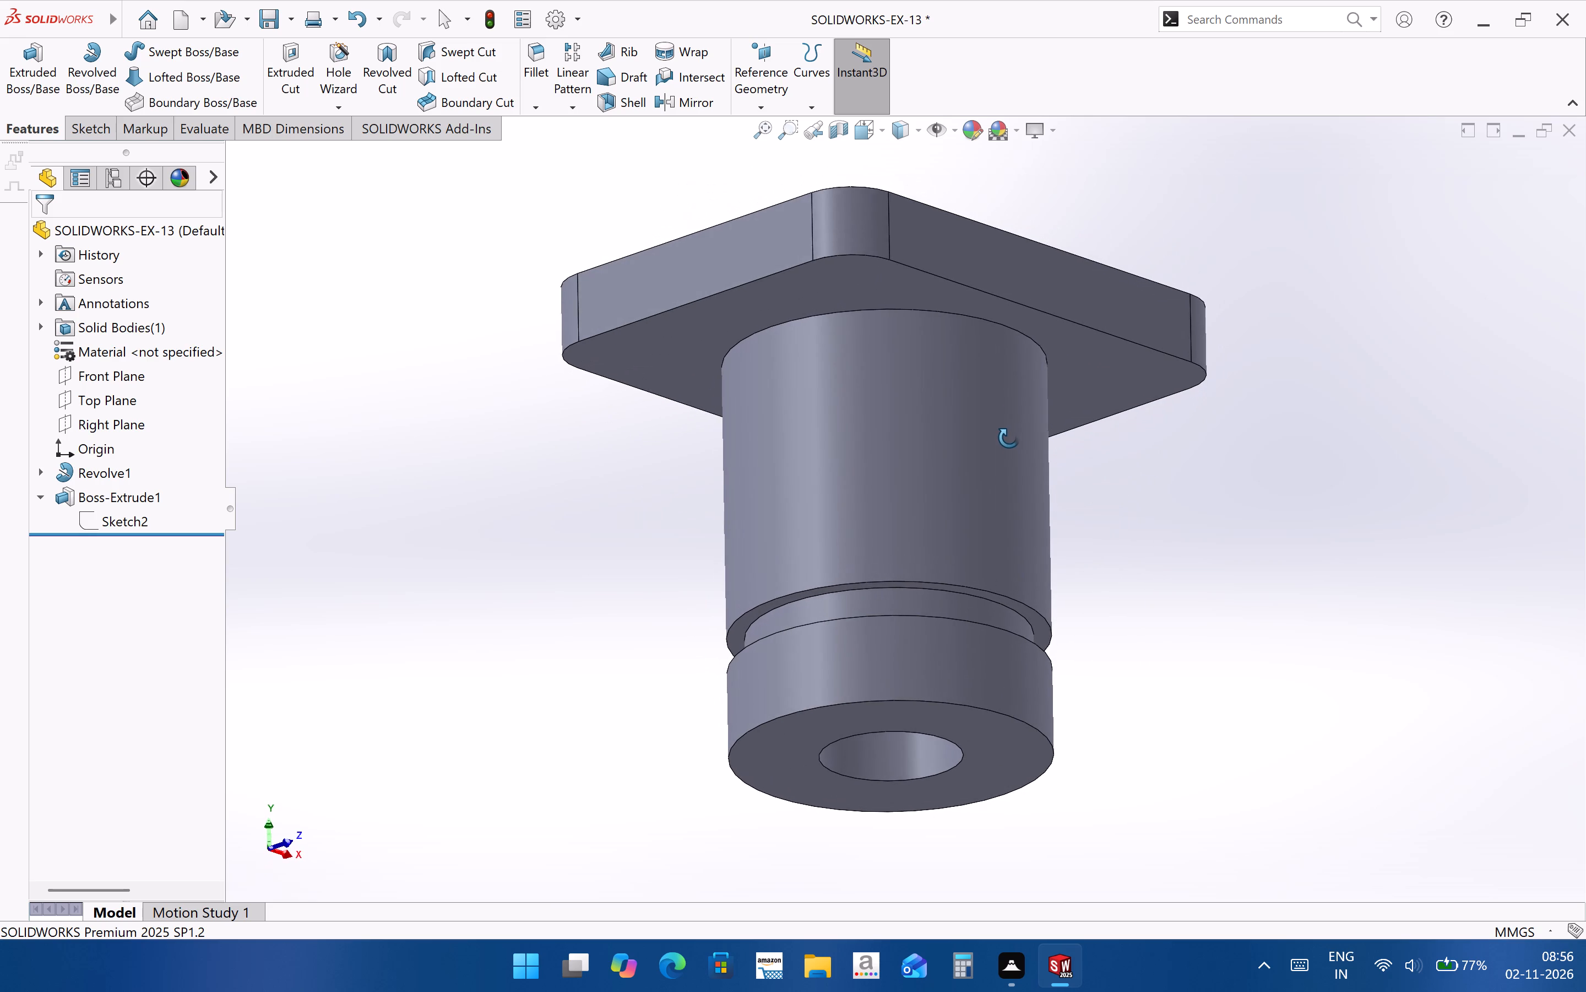
{"action": "middle_click_drag", "start_coordinate": [1009, 438], "coordinate": [894, 639]}
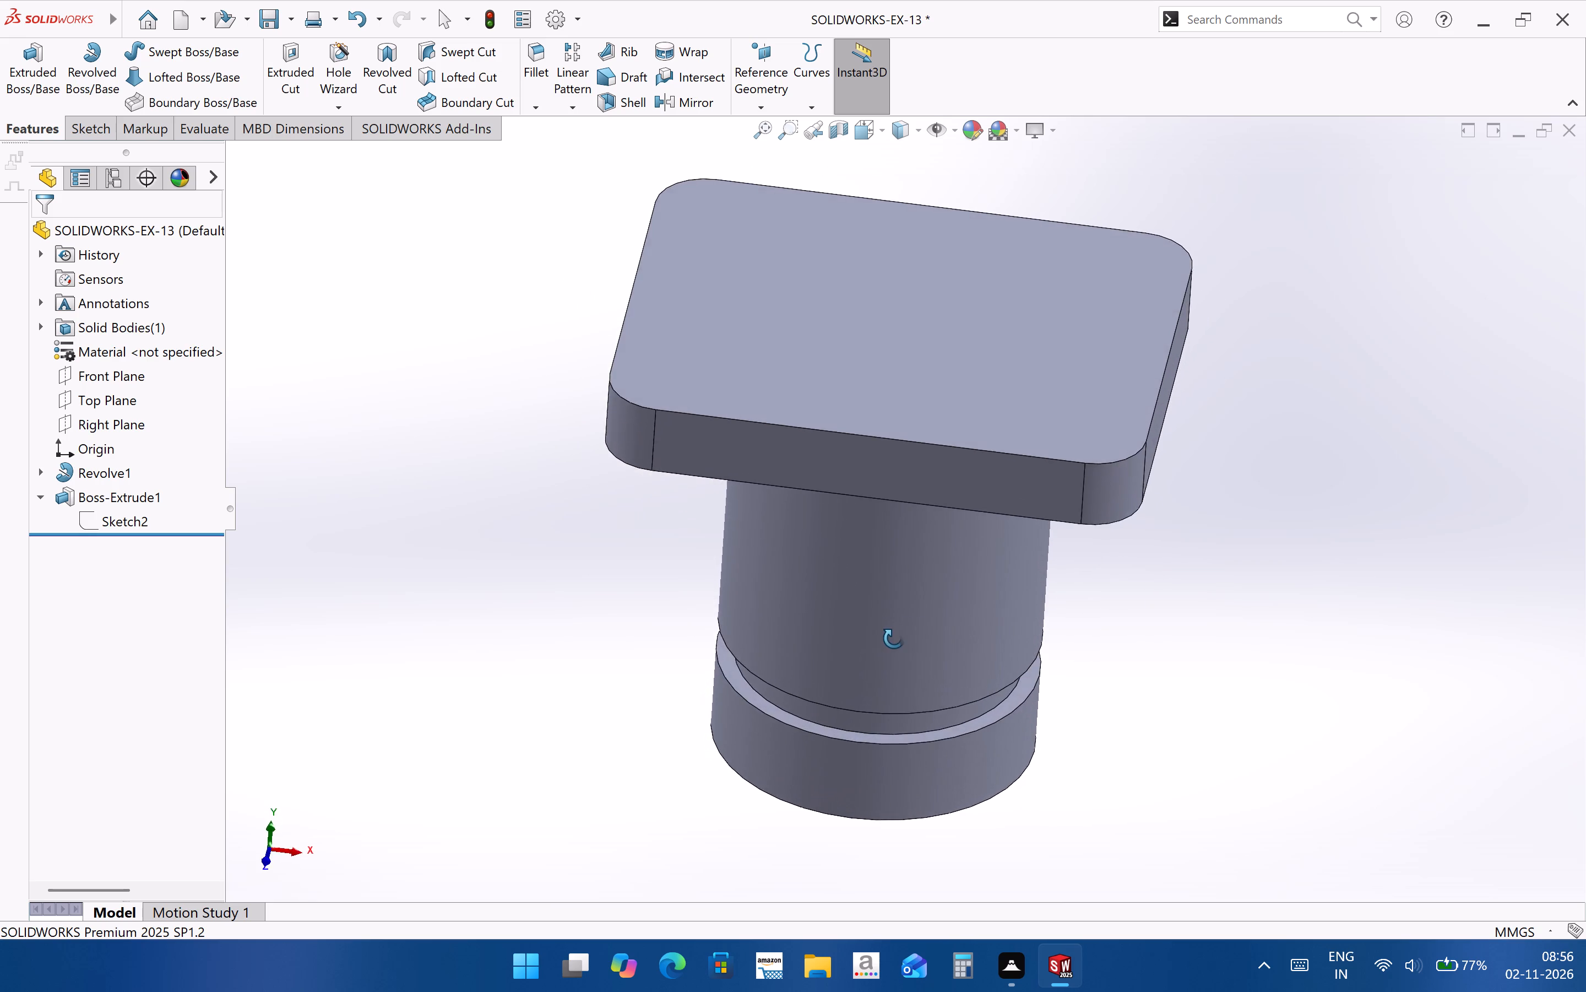
{"action": "middle_click_drag", "start_coordinate": [894, 639], "coordinate": [1021, 437]}
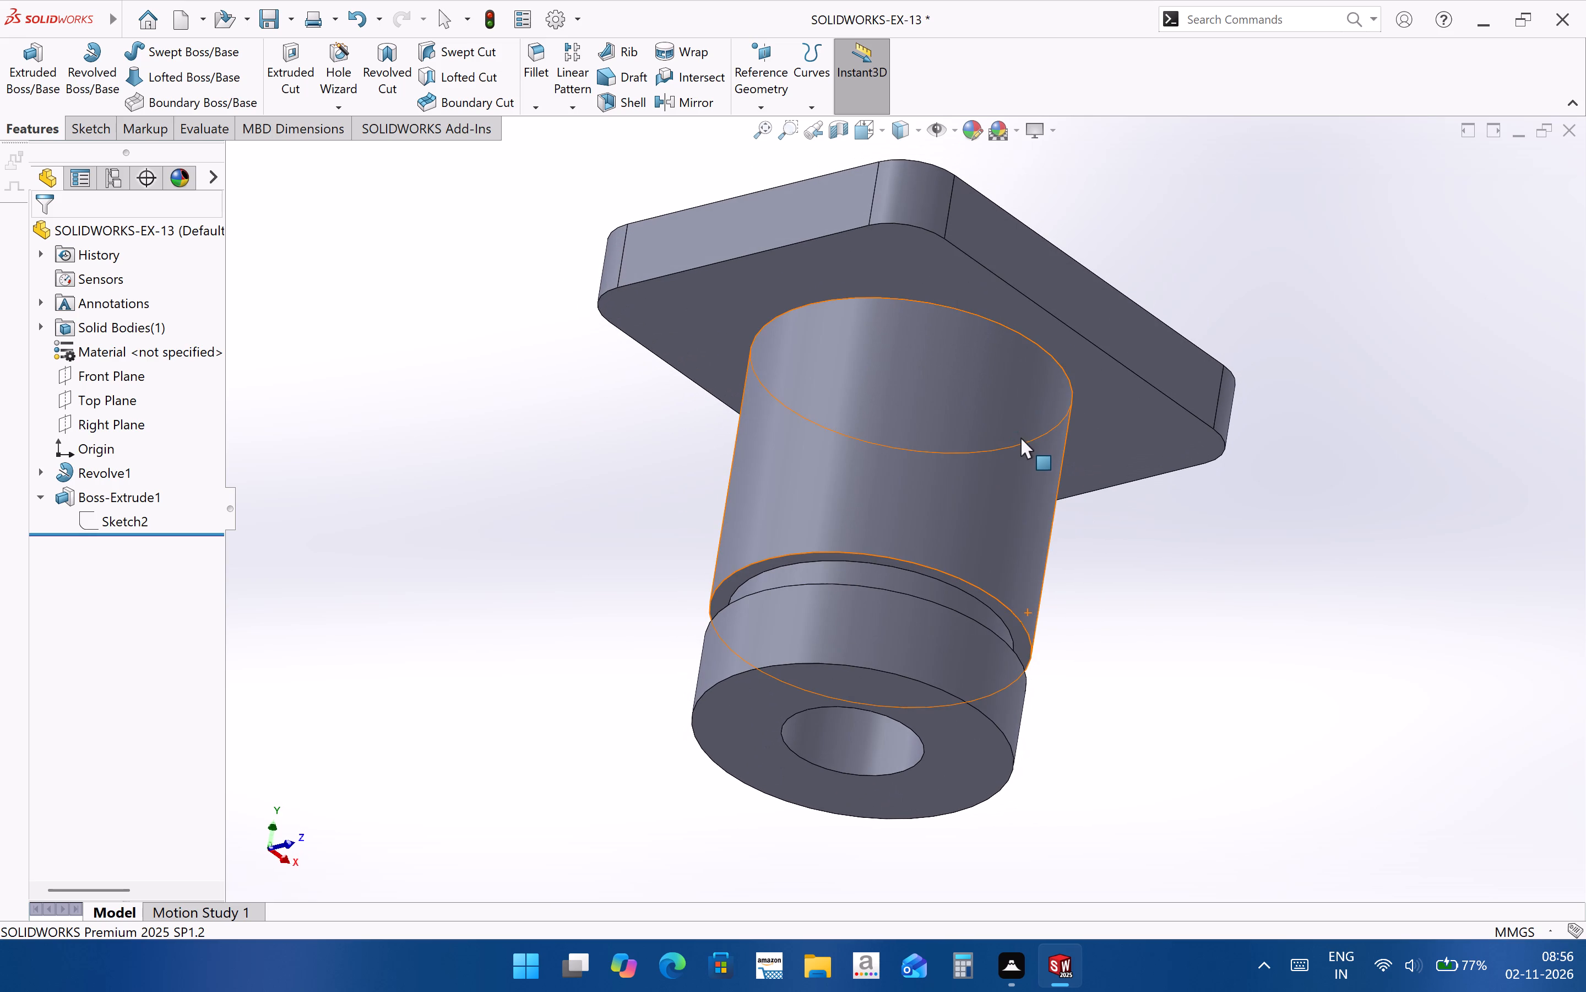
{"action": "middle_click_drag", "start_coordinate": [927, 454], "coordinate": [919, 505]}
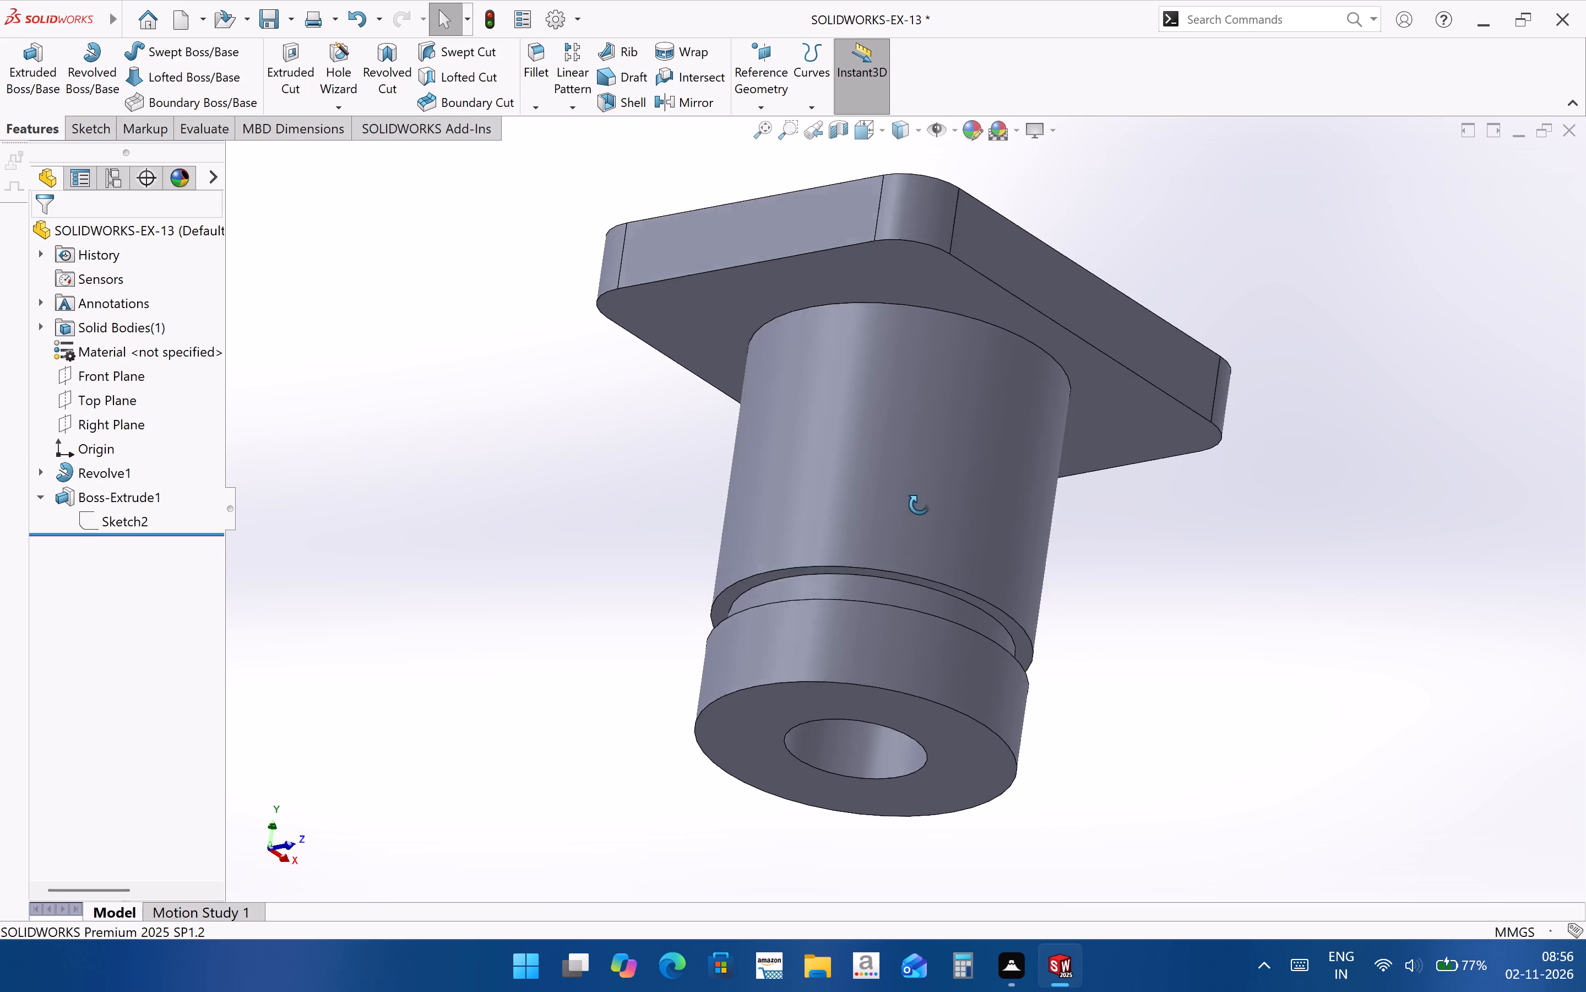
{"action": "middle_click_drag", "start_coordinate": [919, 505], "coordinate": [889, 602]}
Reopen the plate extrusion's sketch and convert the sleeve's circular bore edge into a sketch entity.
{"action": "left_click", "coordinate": [111, 515]}
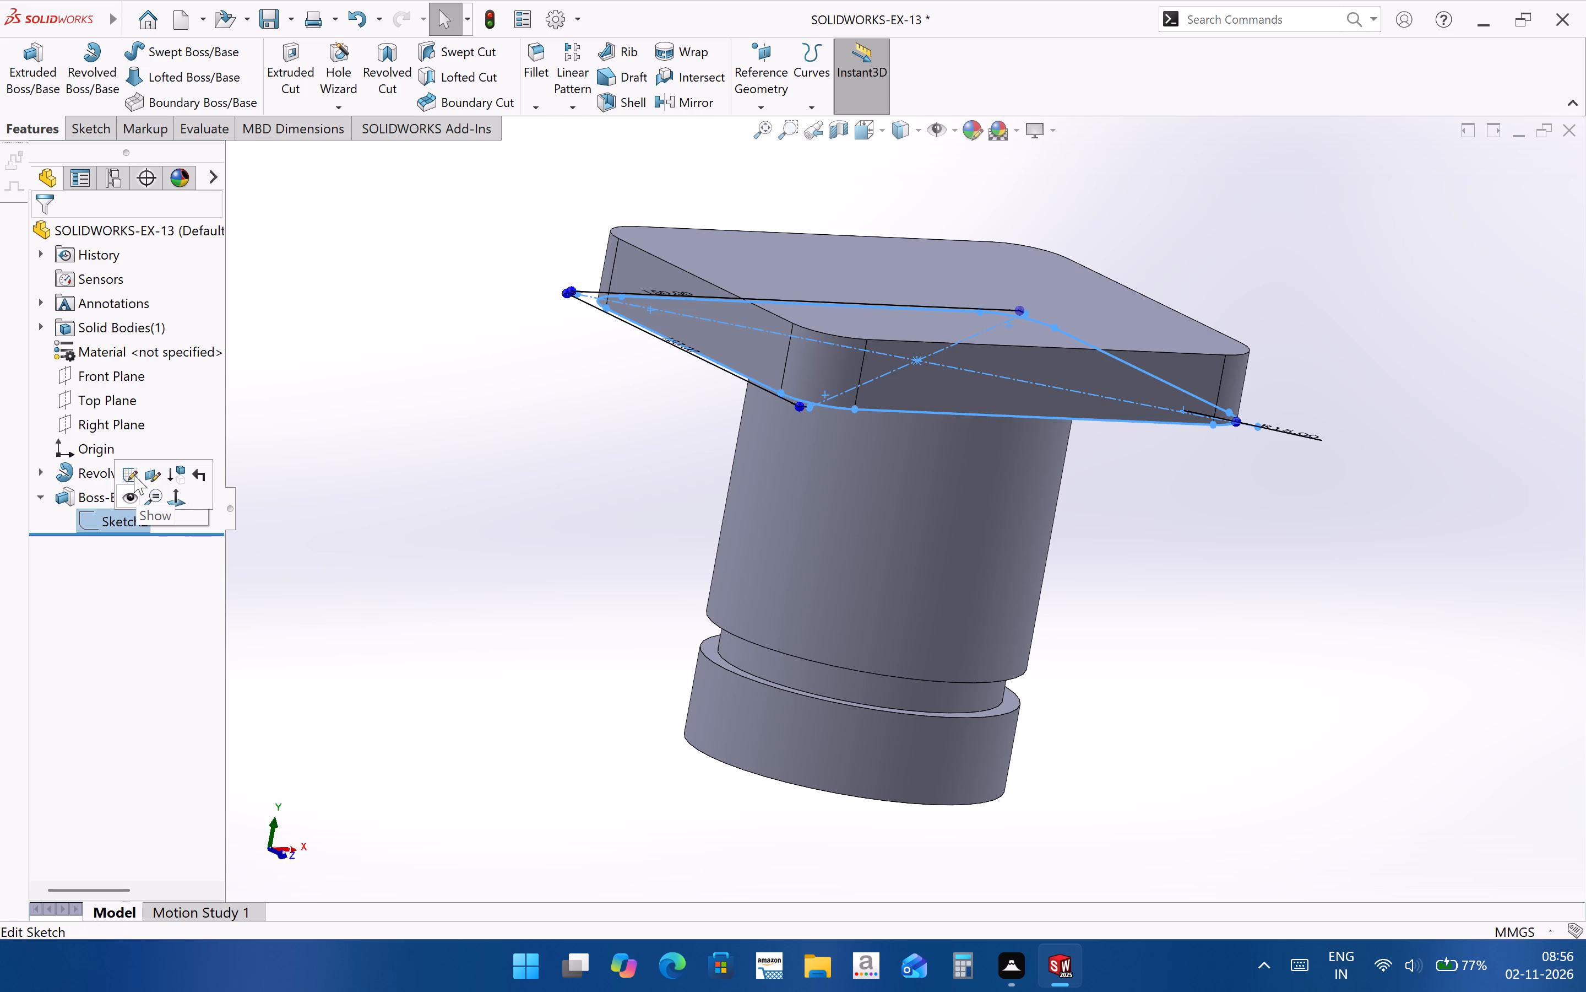
{"action": "left_click", "coordinate": [133, 474]}
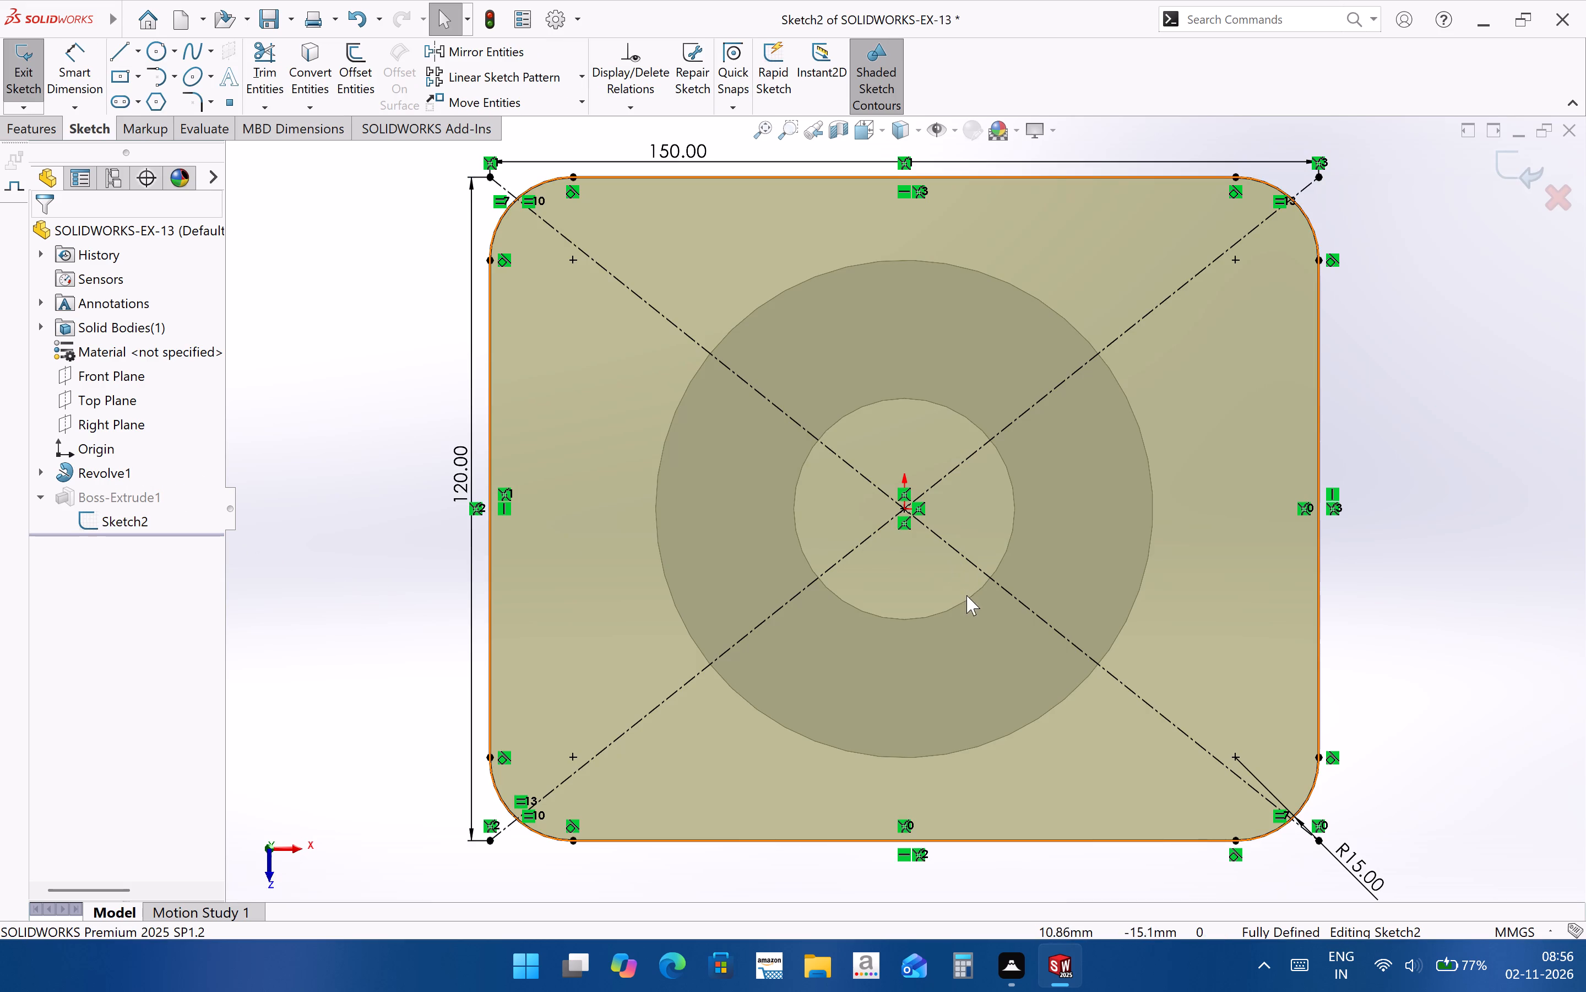
{"action": "left_click", "coordinate": [1404, 482]}
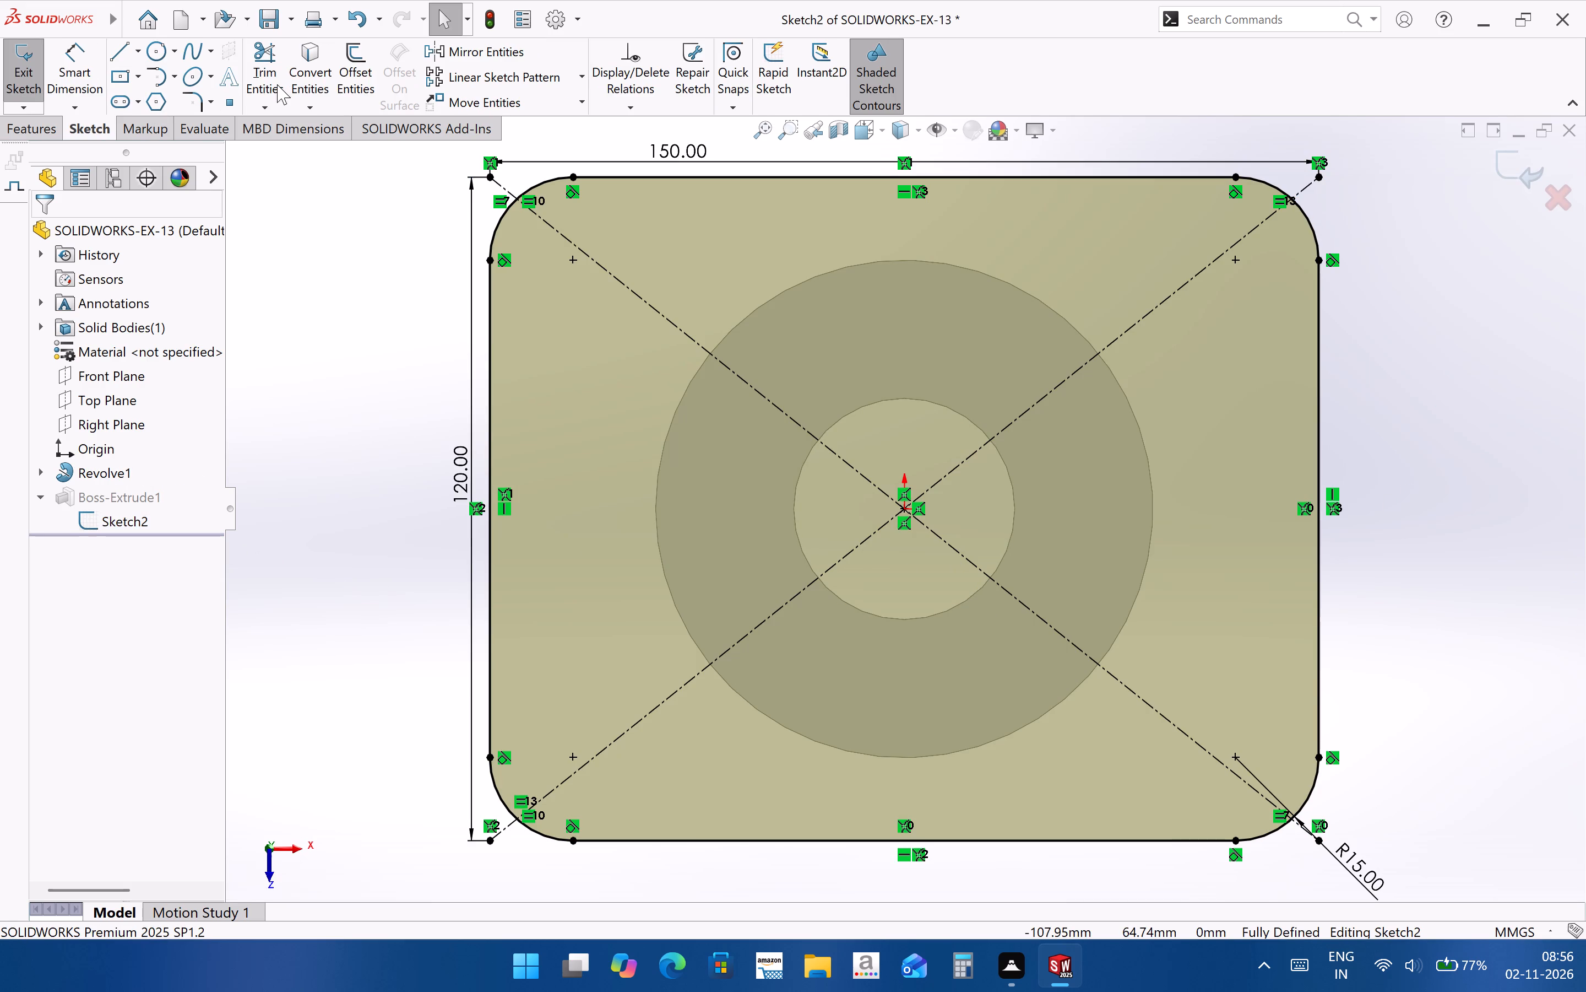
{"action": "left_click", "coordinate": [300, 70]}
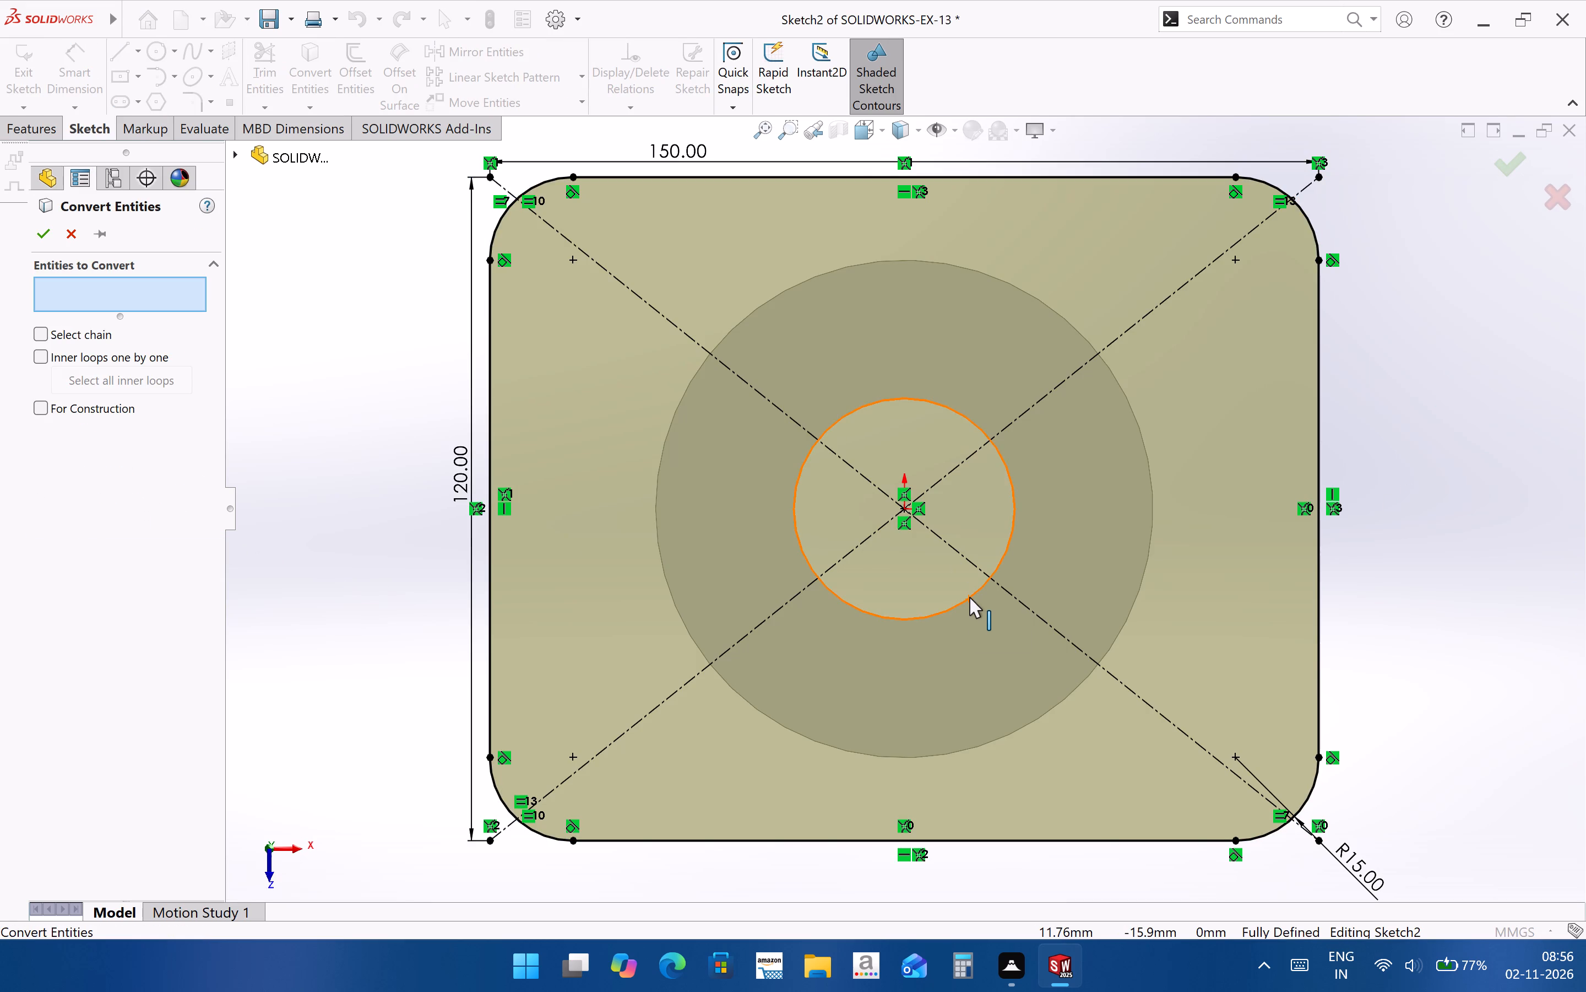
{"action": "left_click", "coordinate": [969, 597]}
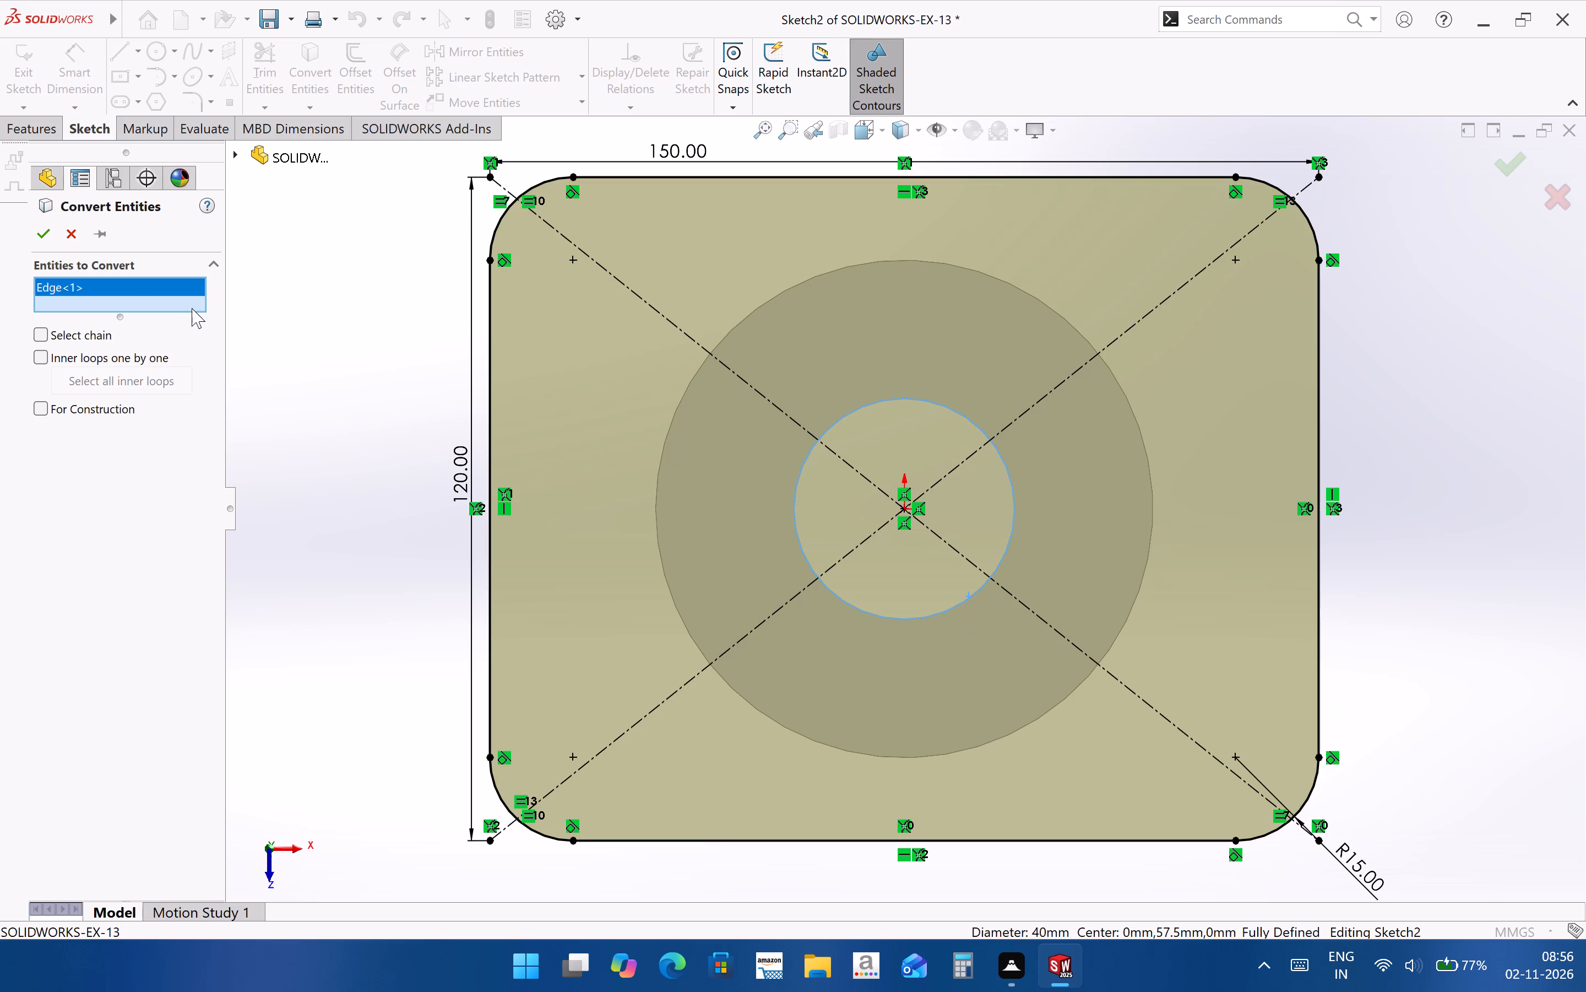
{"action": "left_click", "coordinate": [43, 237]}
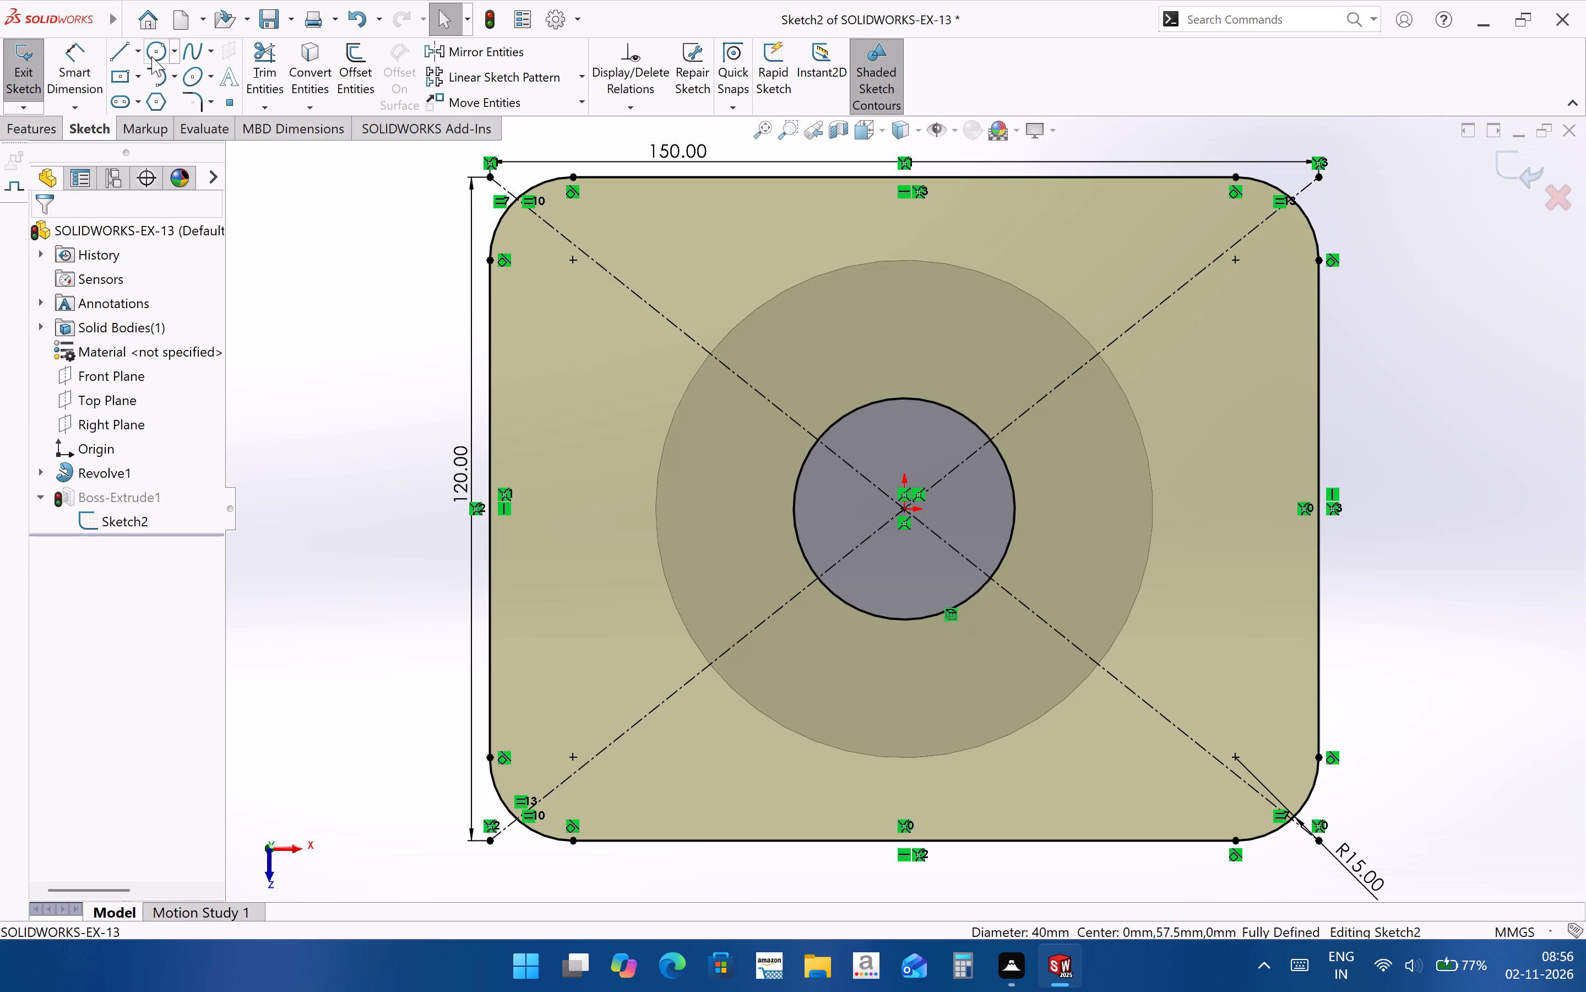
Sketch a circle of about 28 mm radius centred on the origin, around the converted bore circle.
{"action": "left_click", "coordinate": [152, 51]}
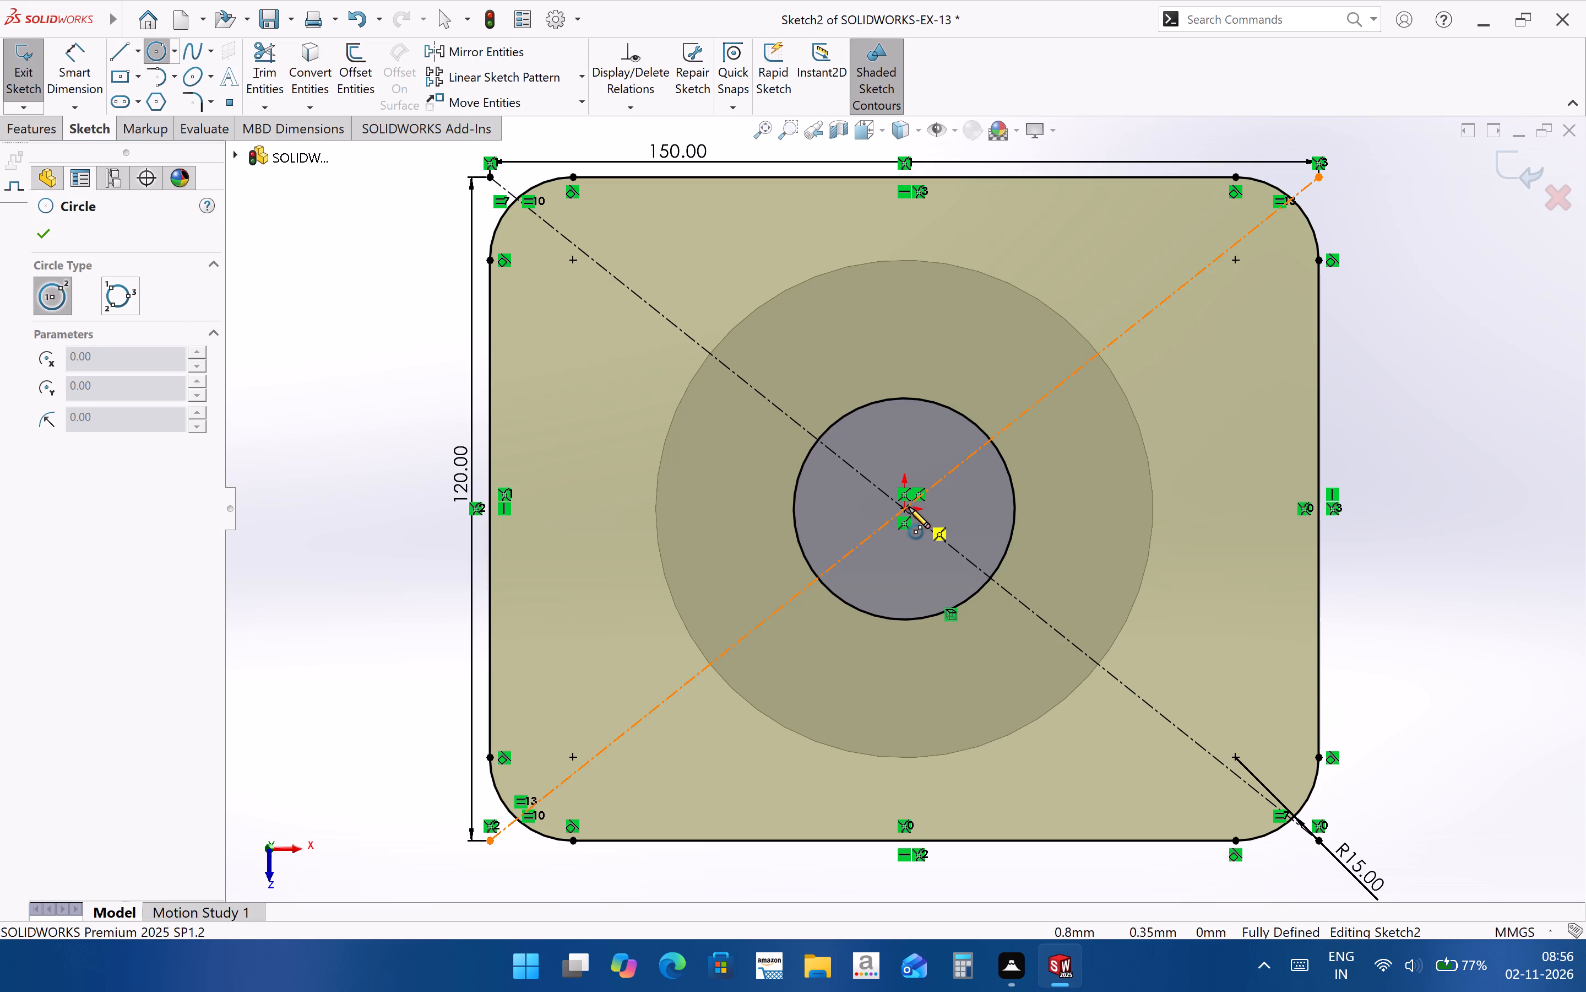
{"action": "left_click", "coordinate": [905, 512]}
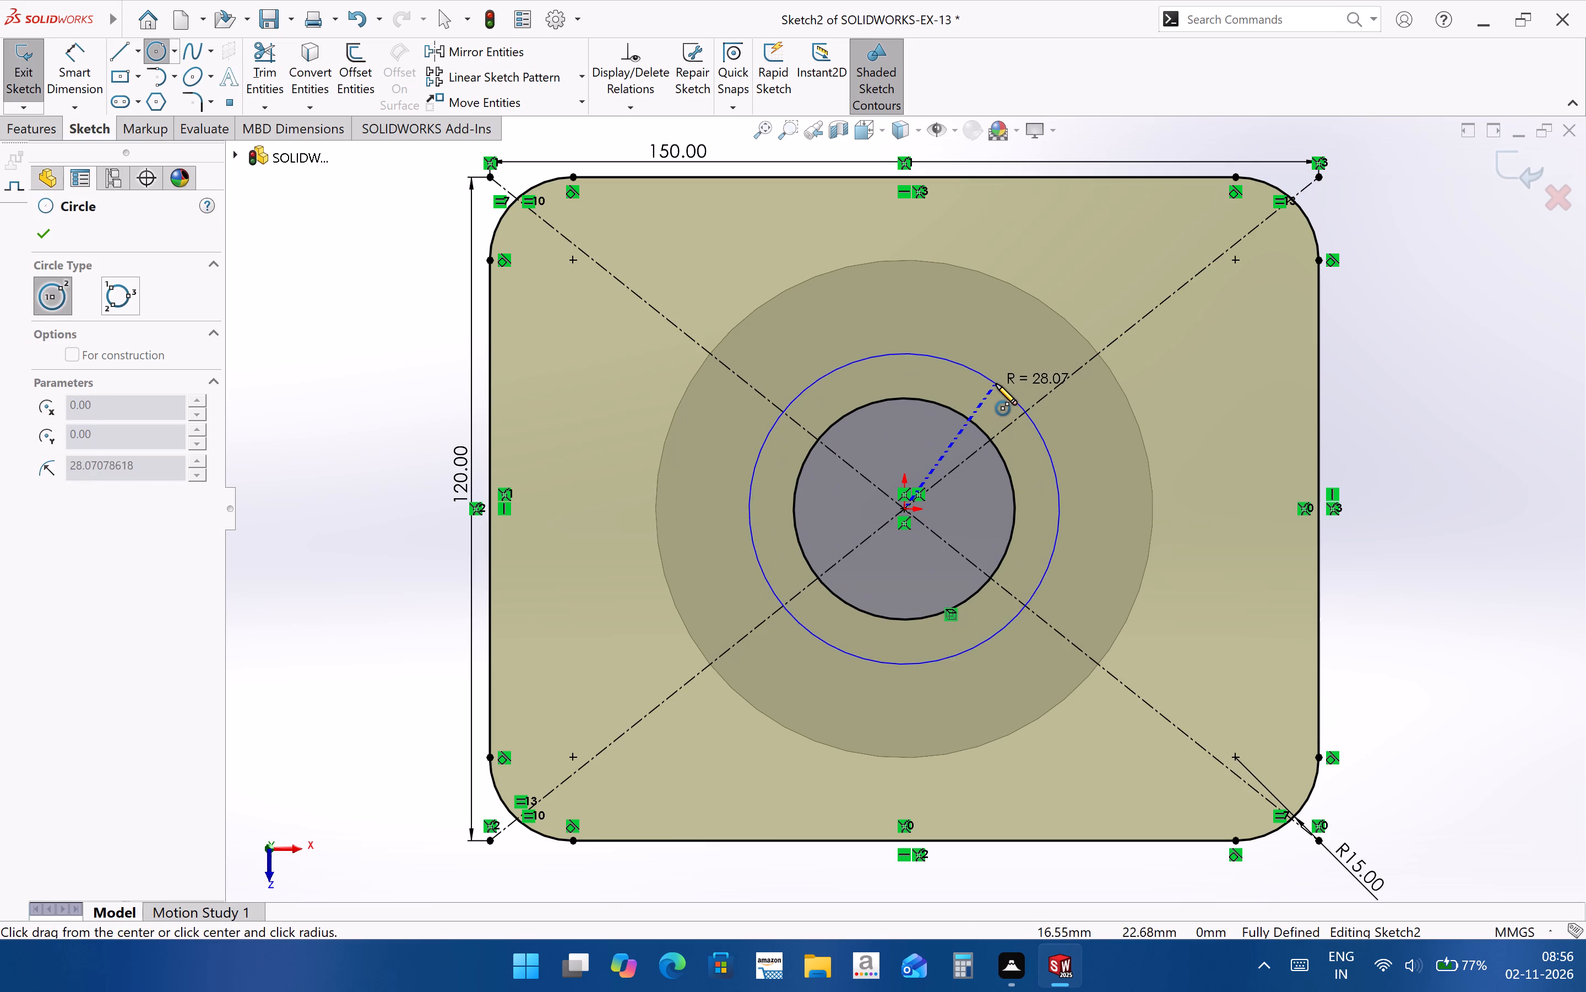
{"action": "left_click", "coordinate": [996, 384]}
Dimension the new circle around the bore to a diameter of 56 mm.
{"action": "left_click", "coordinate": [89, 83]}
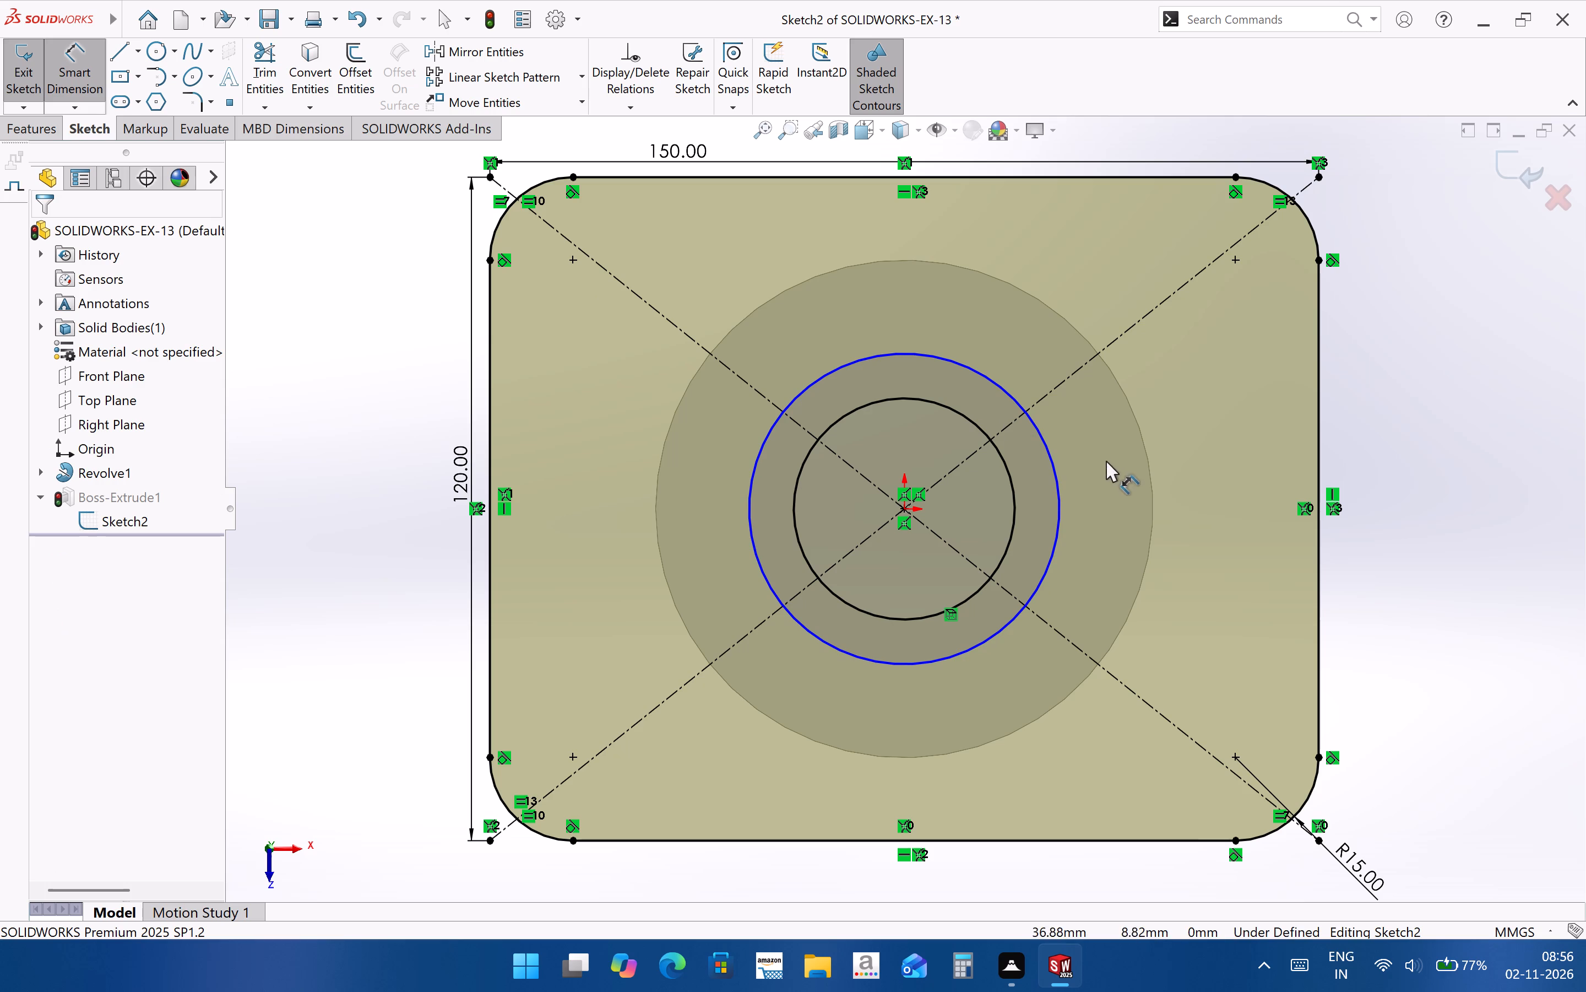
{"action": "left_click", "coordinate": [1052, 472]}
{"action": "left_click", "coordinate": [1093, 450]}
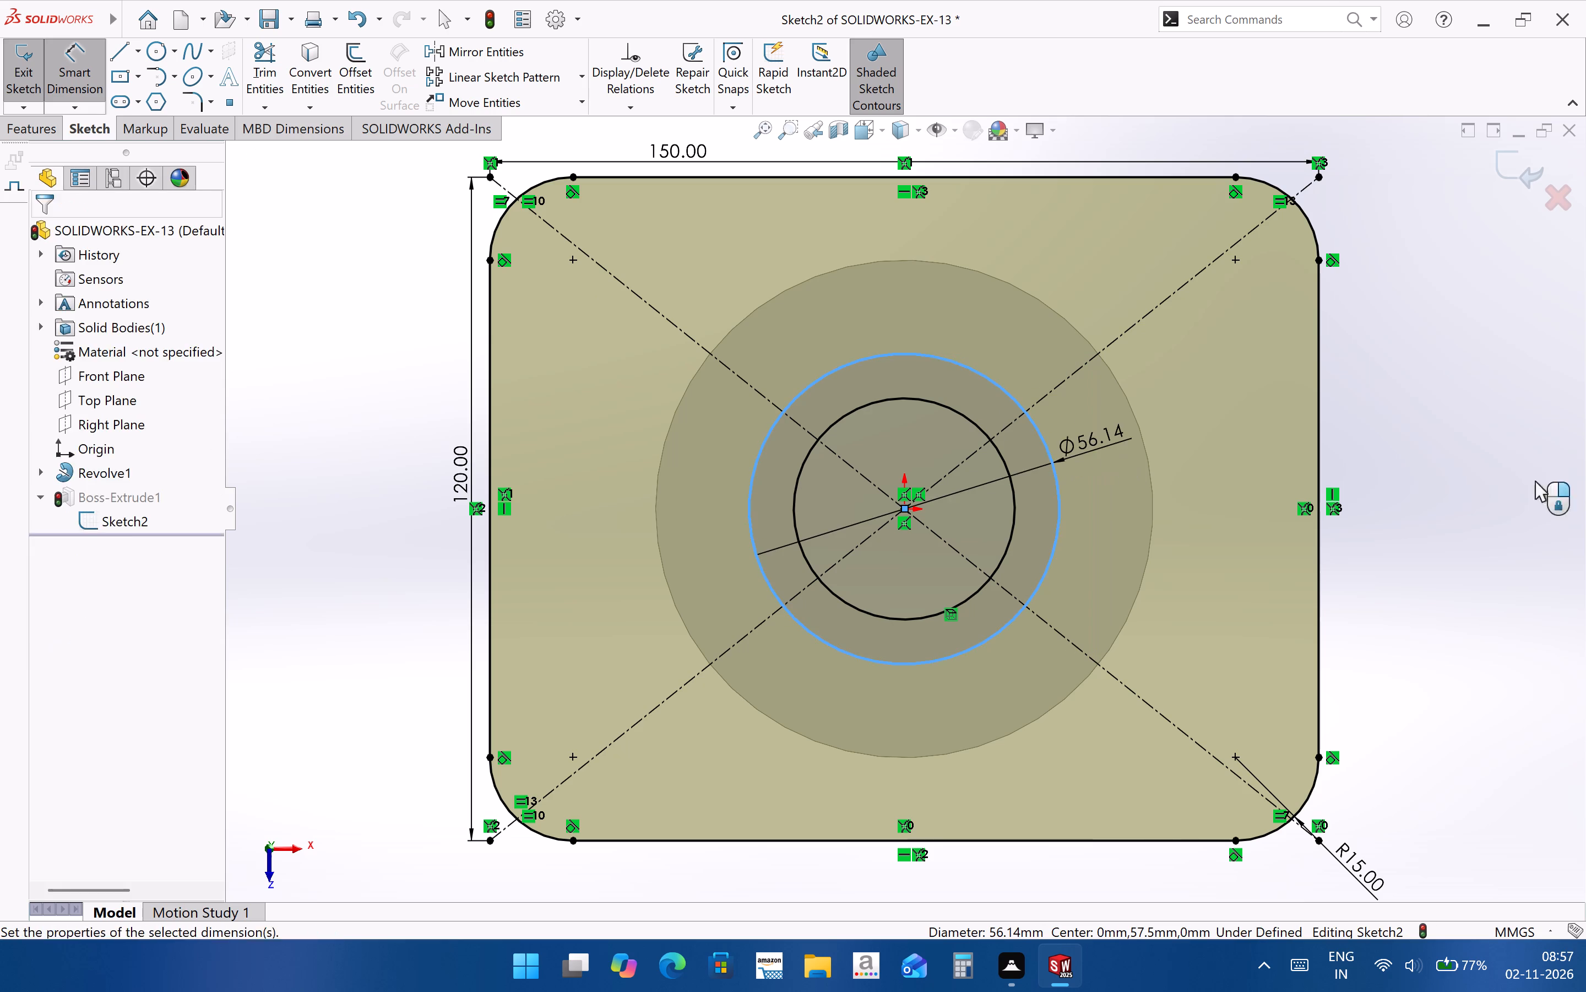
{"action": "key", "text": "BackSpace"}
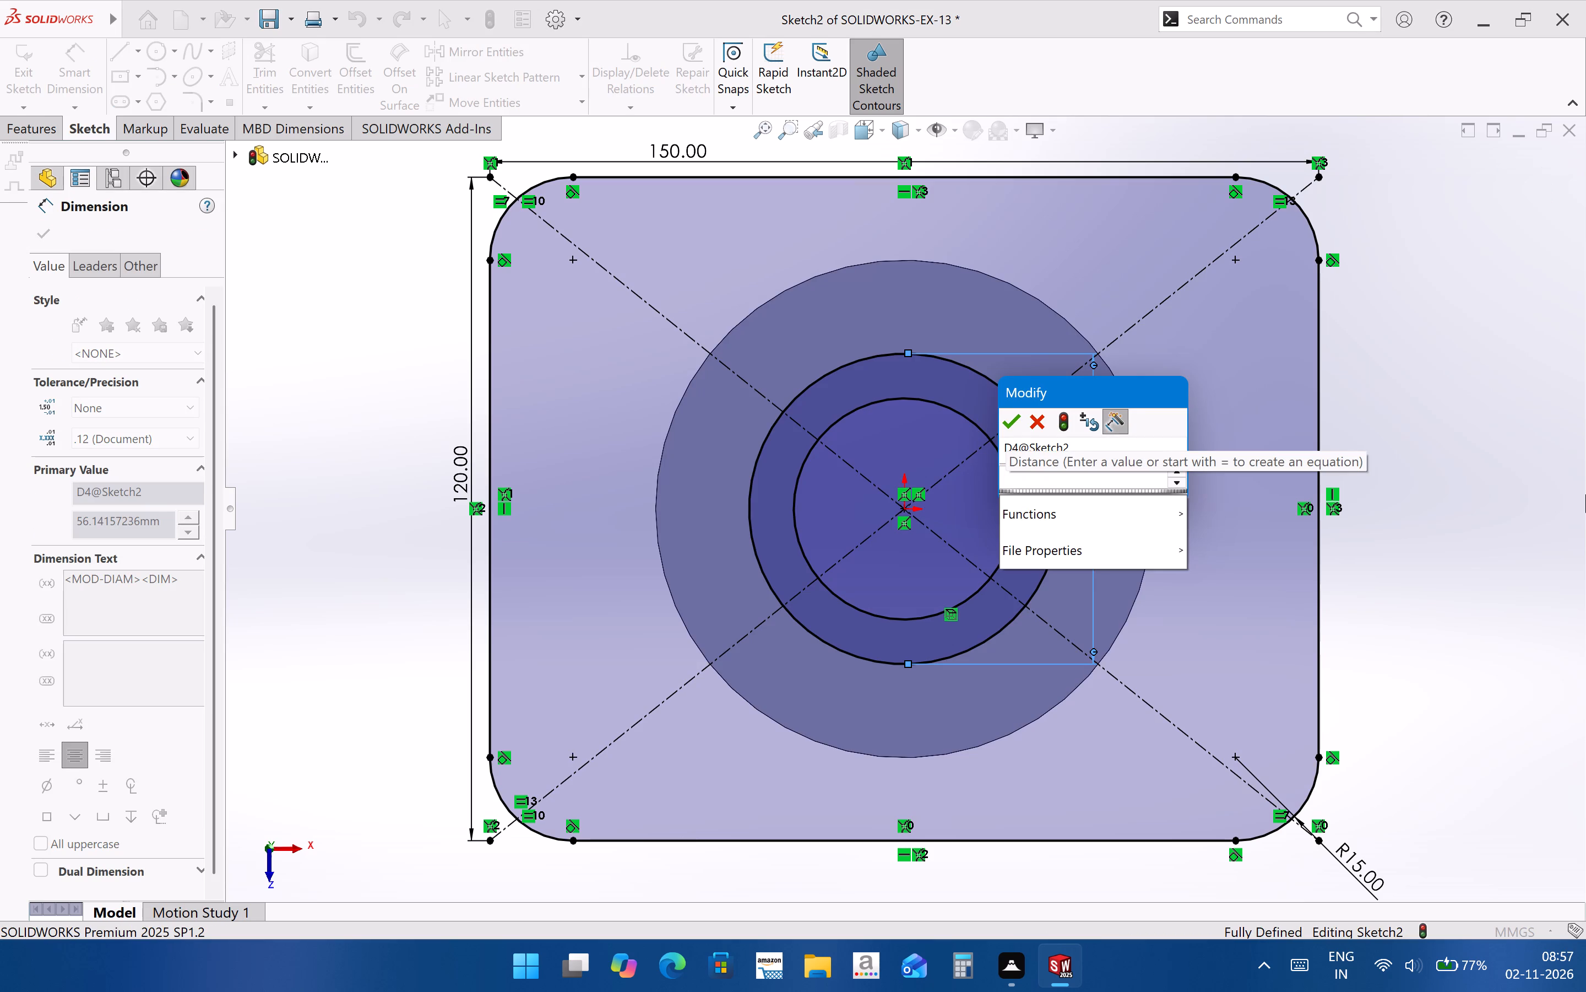
{"action": "key", "text": "5"}
{"action": "key", "text": "6"}
{"action": "key", "text": "Return"}
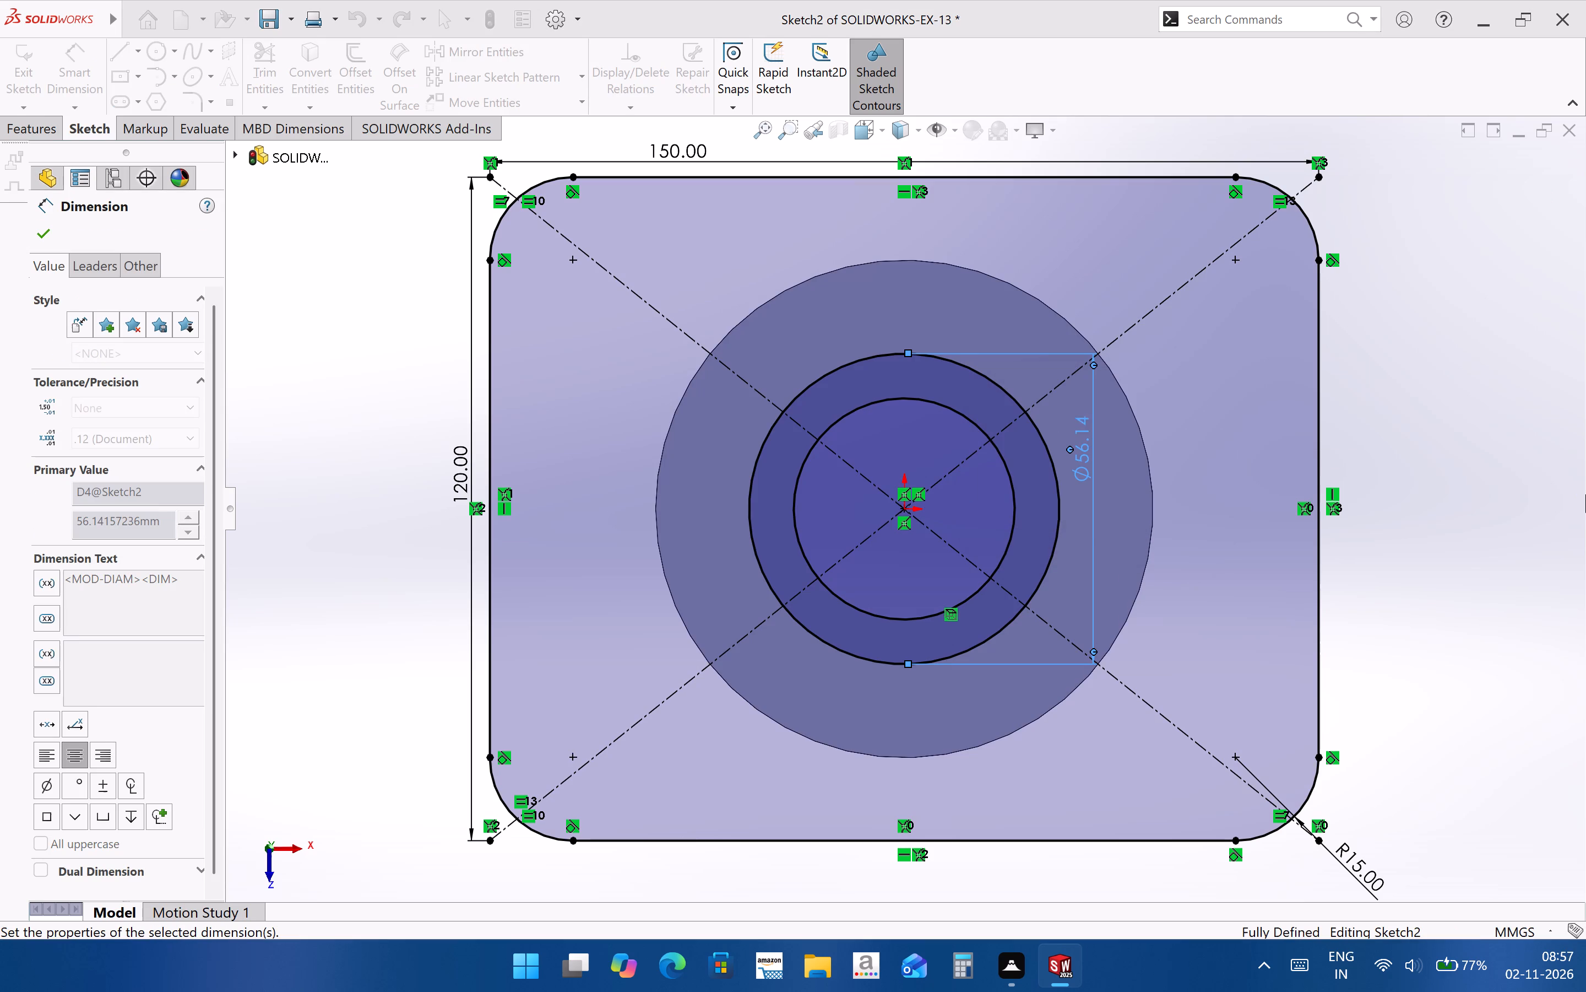
{"action": "left_click", "coordinate": [1585, 494]}
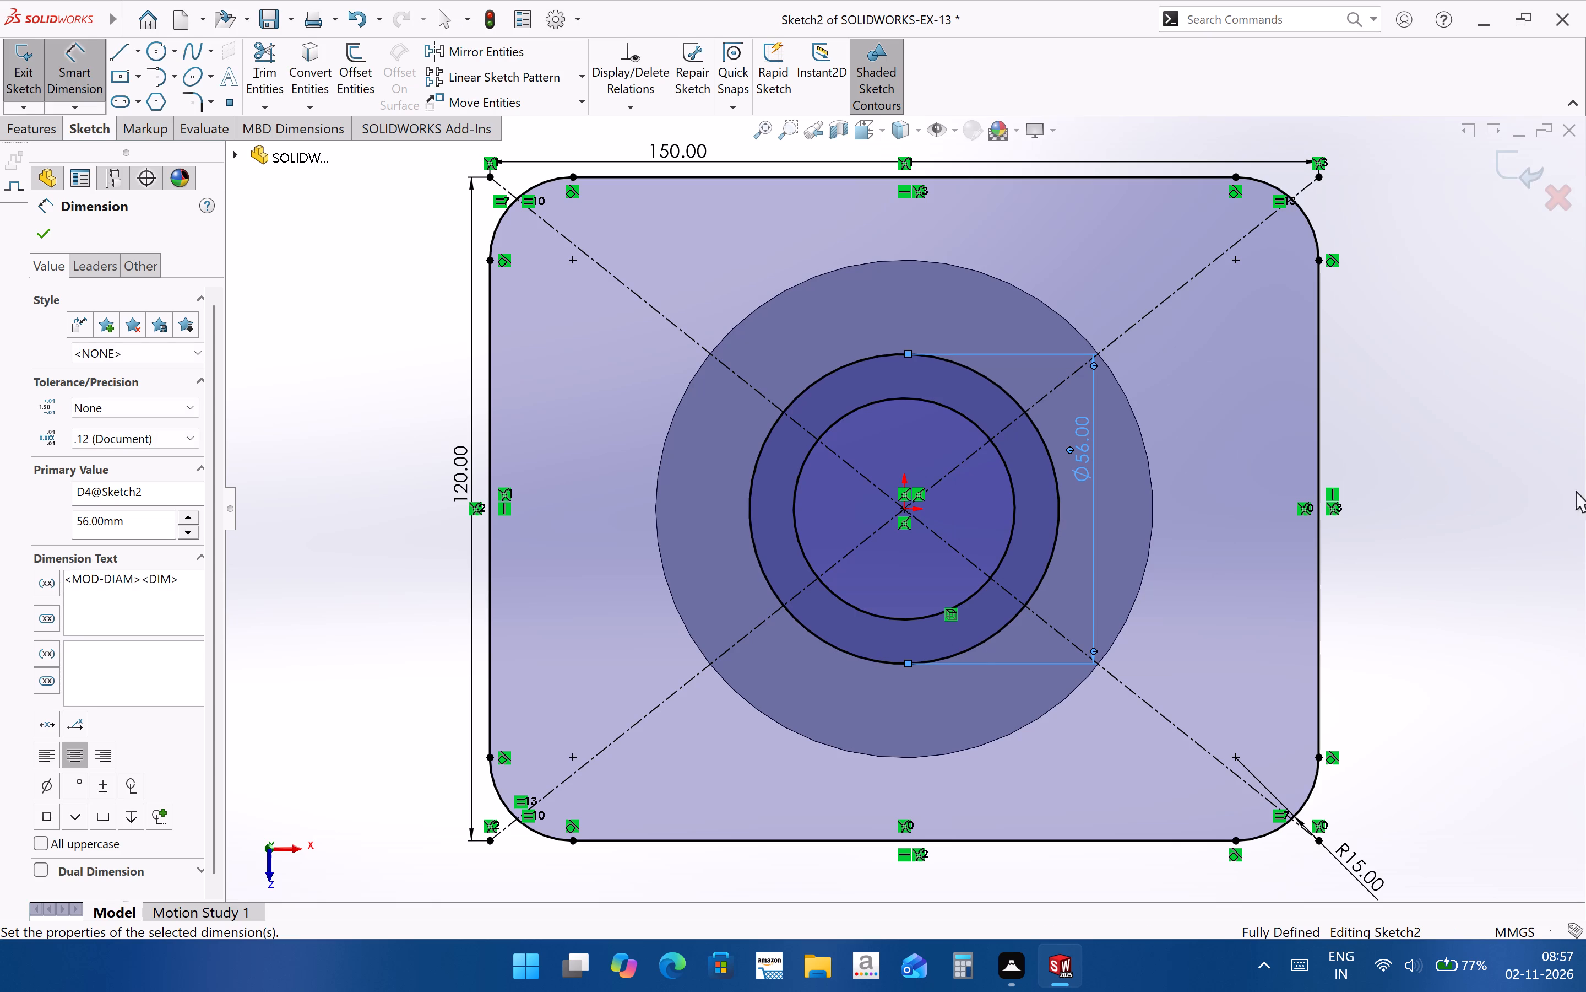
{"action": "left_click", "coordinate": [1375, 476]}
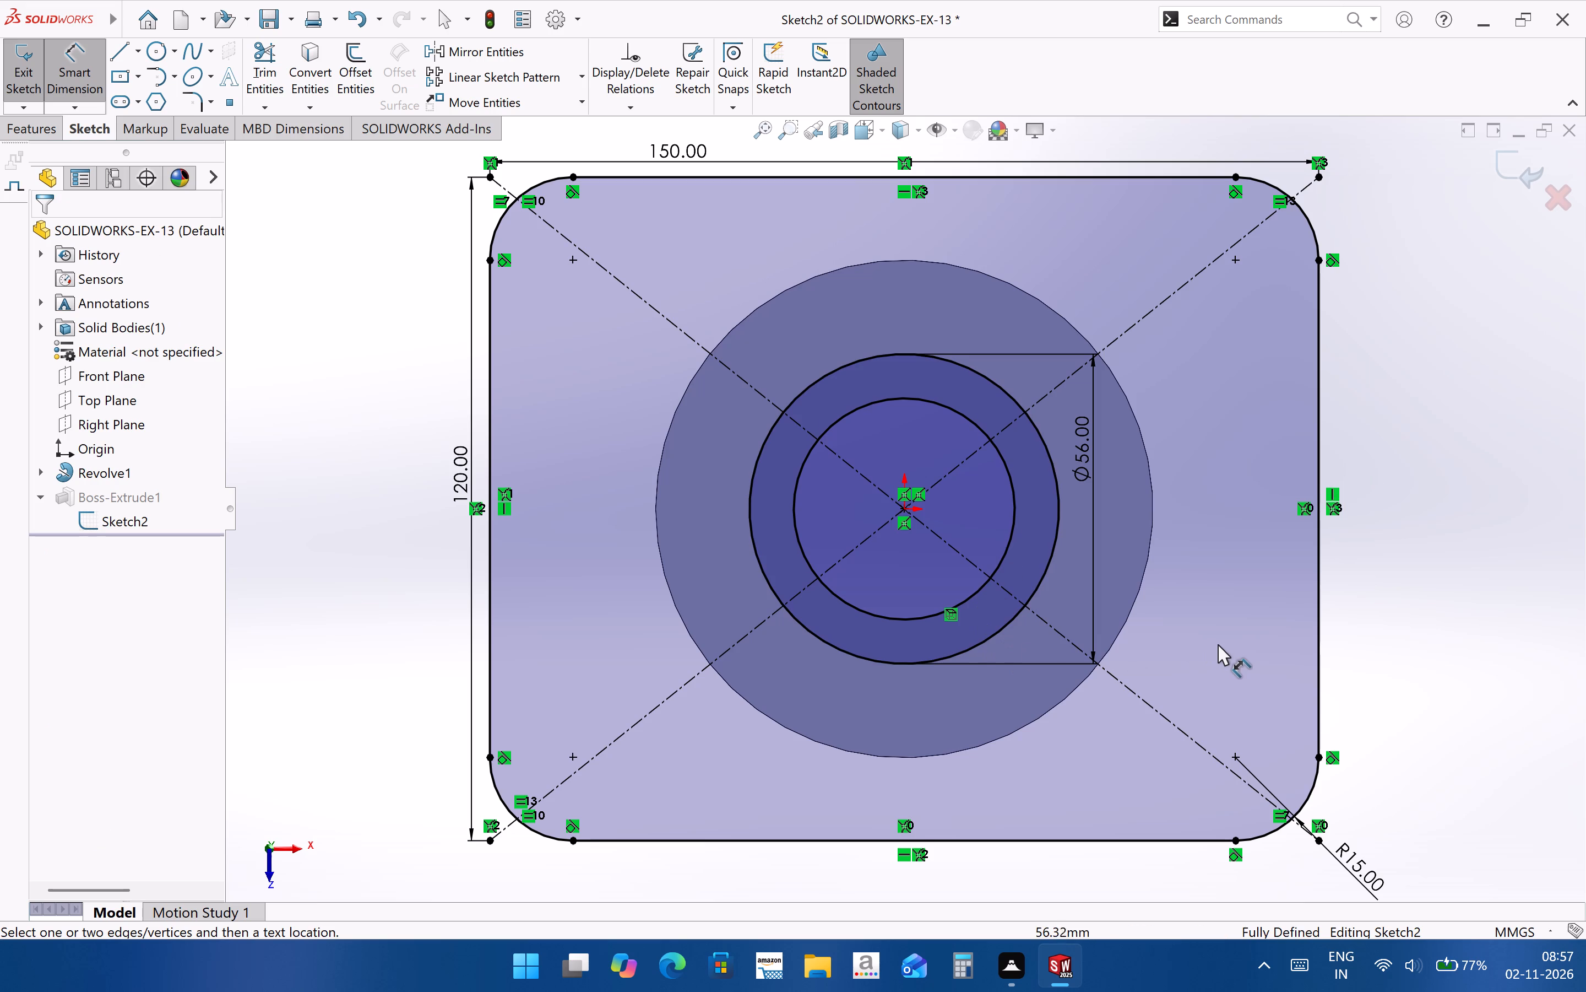
{"action": "key", "text": "Escape"}
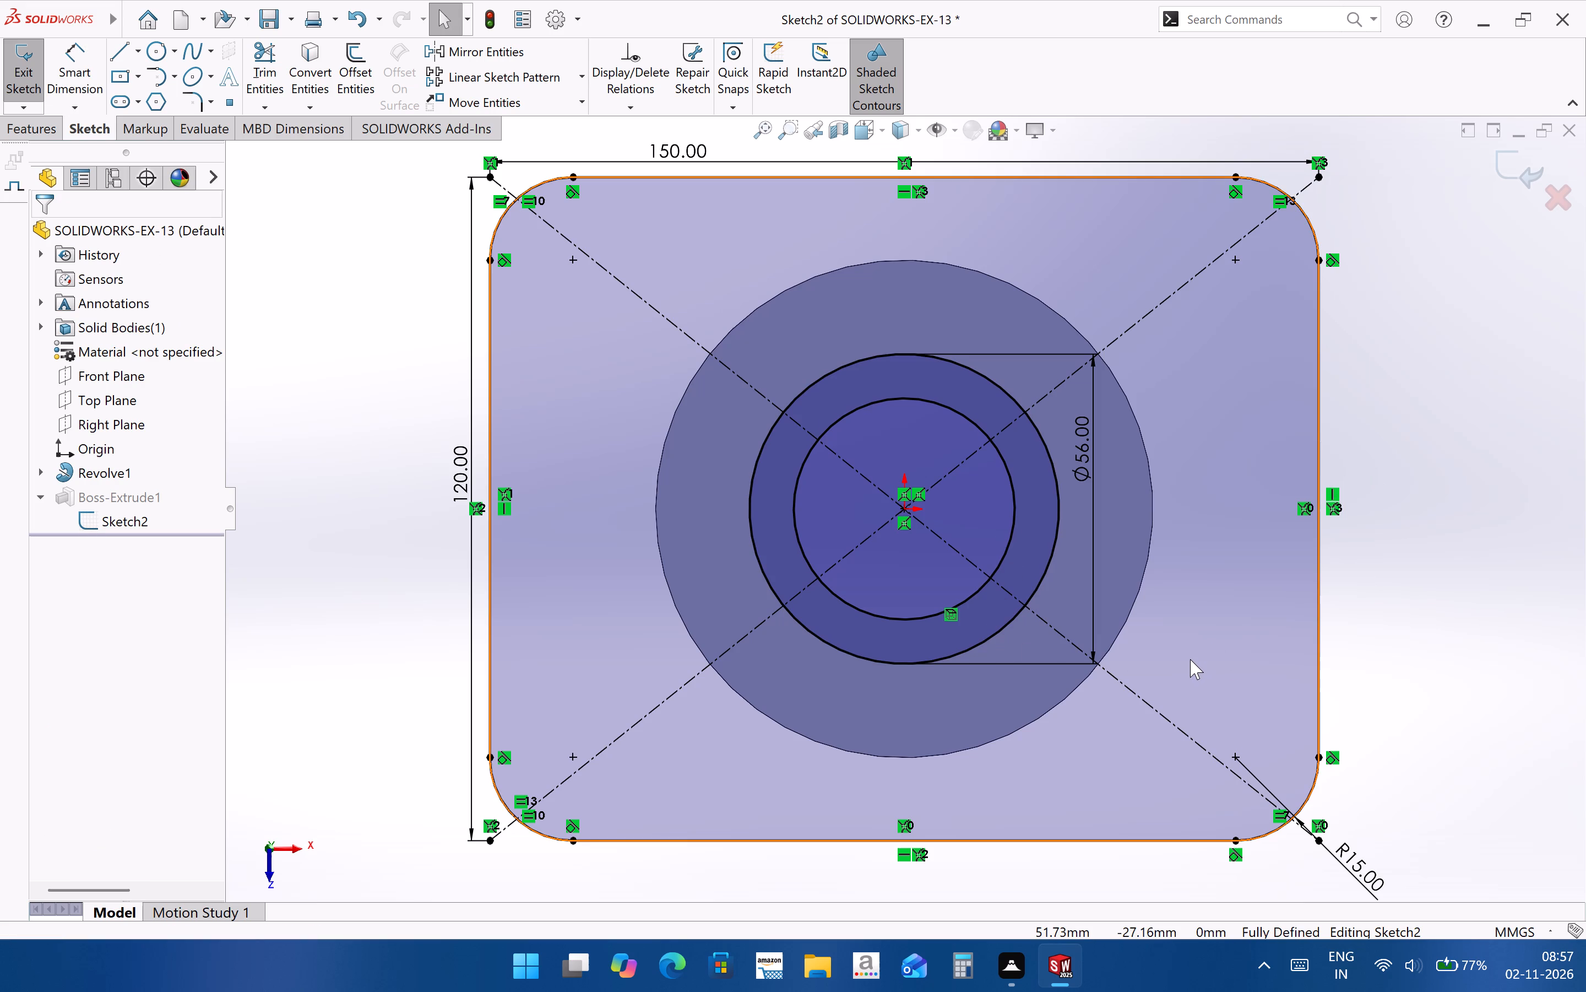
Sketch a circle of about 12.9 mm radius near the plate's lower-left corner, level with the corner arc's centre.
{"action": "scroll", "coordinate": [895, 711], "scroll_direction": "up", "scroll_amount": 2}
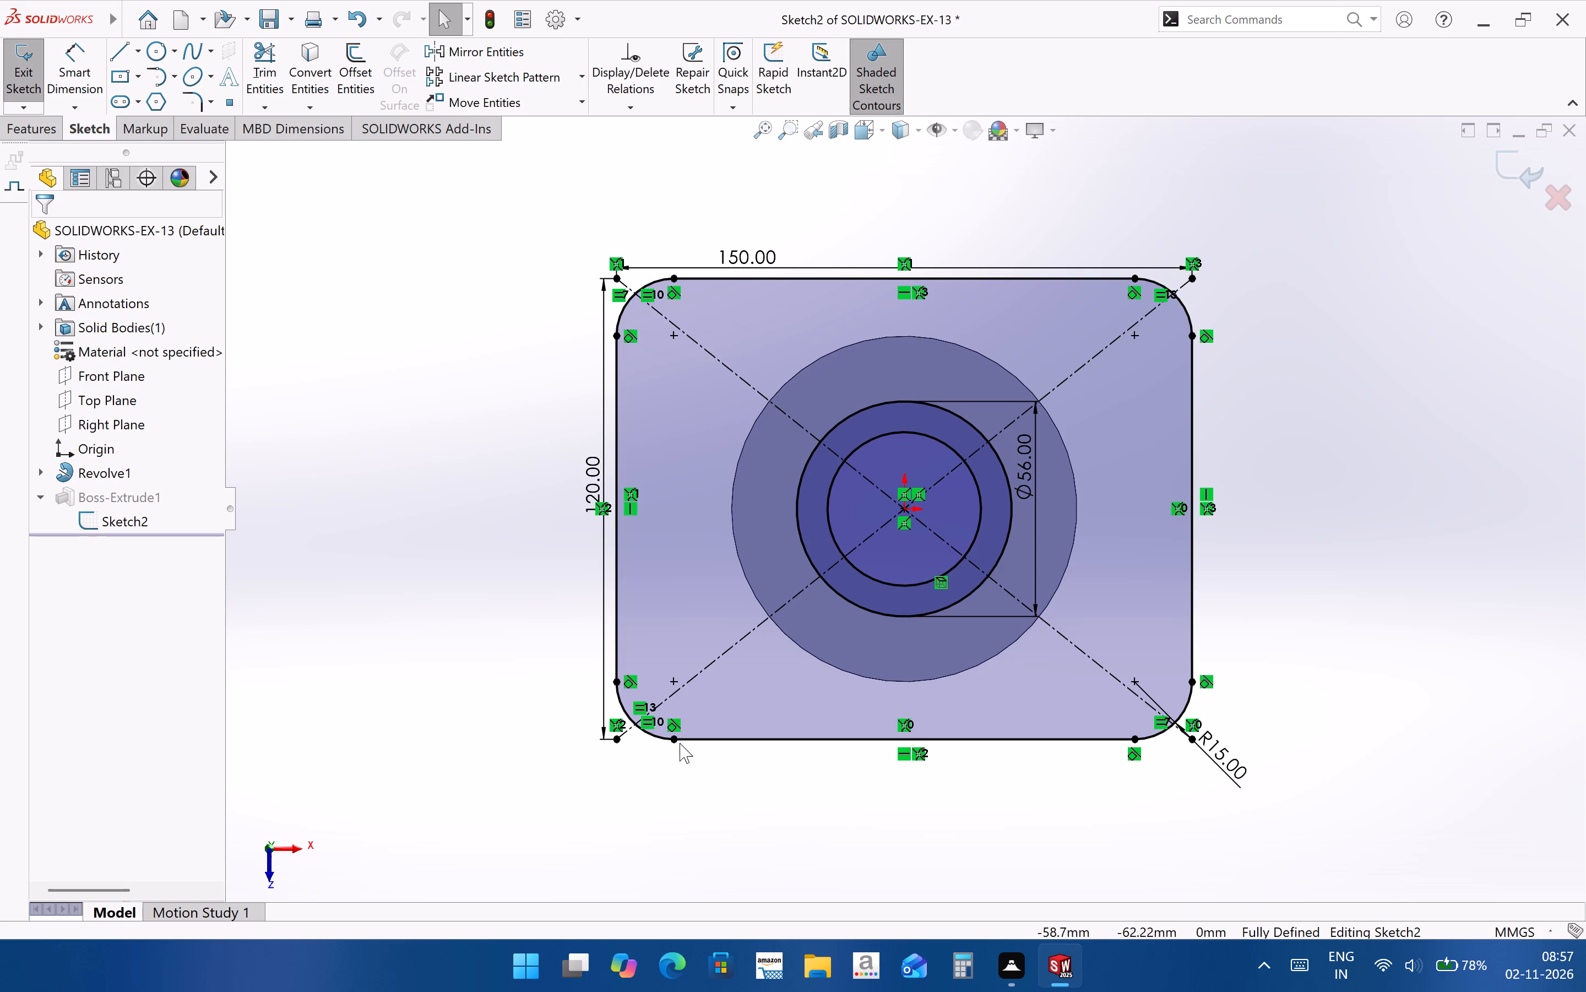
{"action": "left_click", "coordinate": [149, 58]}
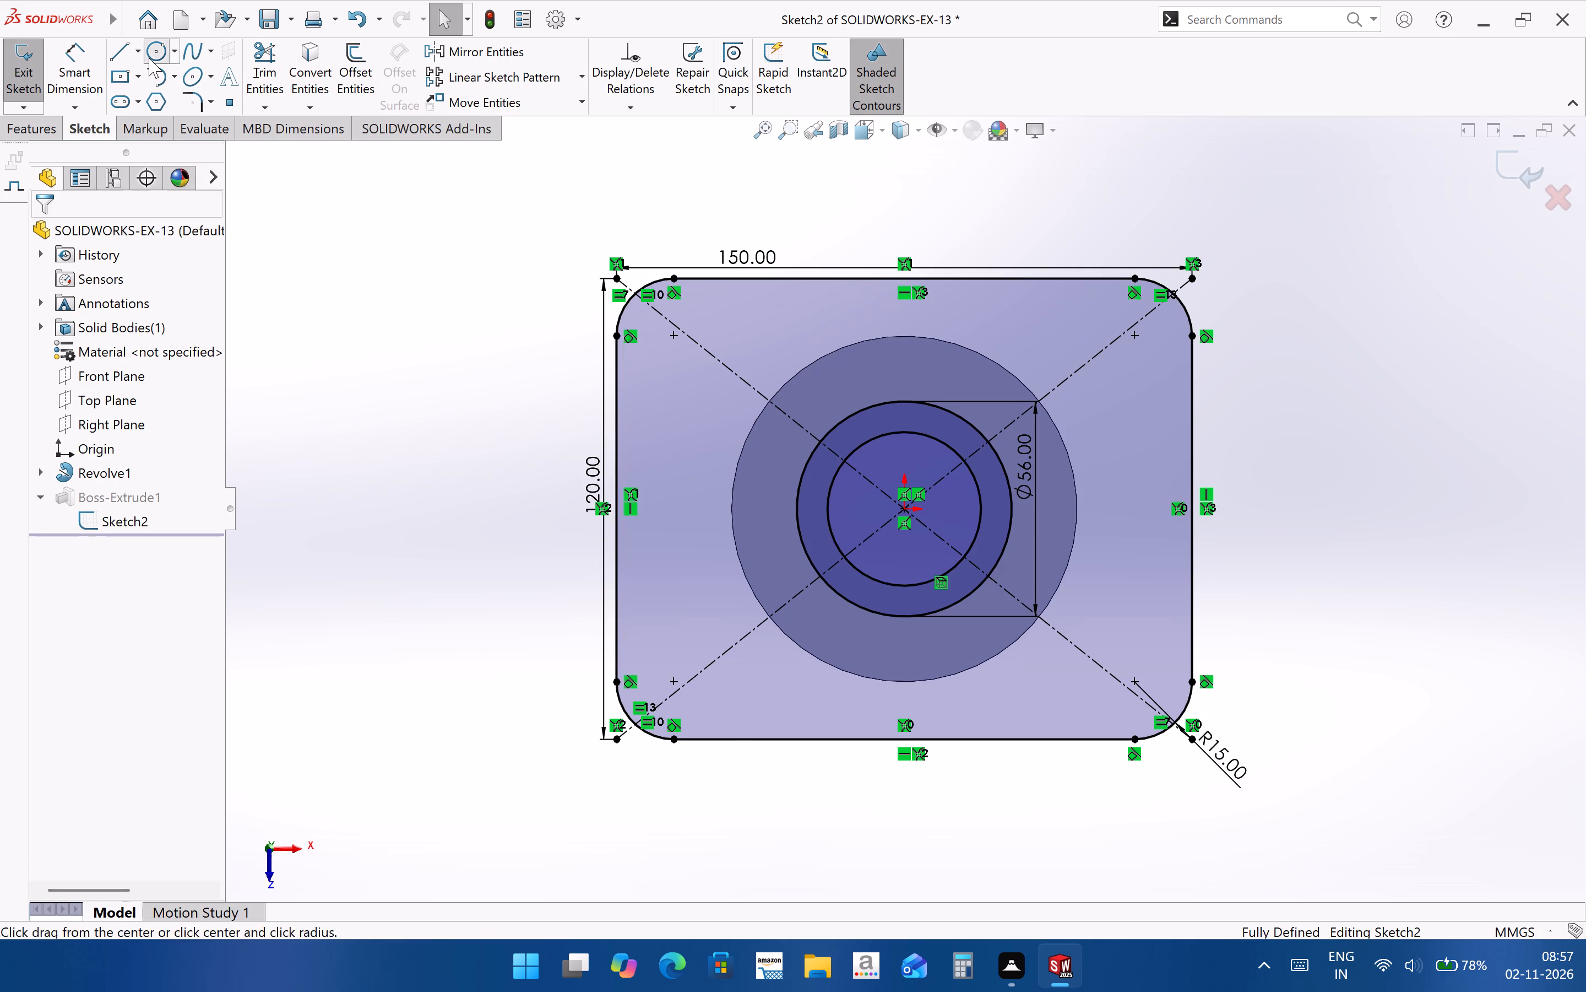
{"action": "left_click", "coordinate": [699, 681]}
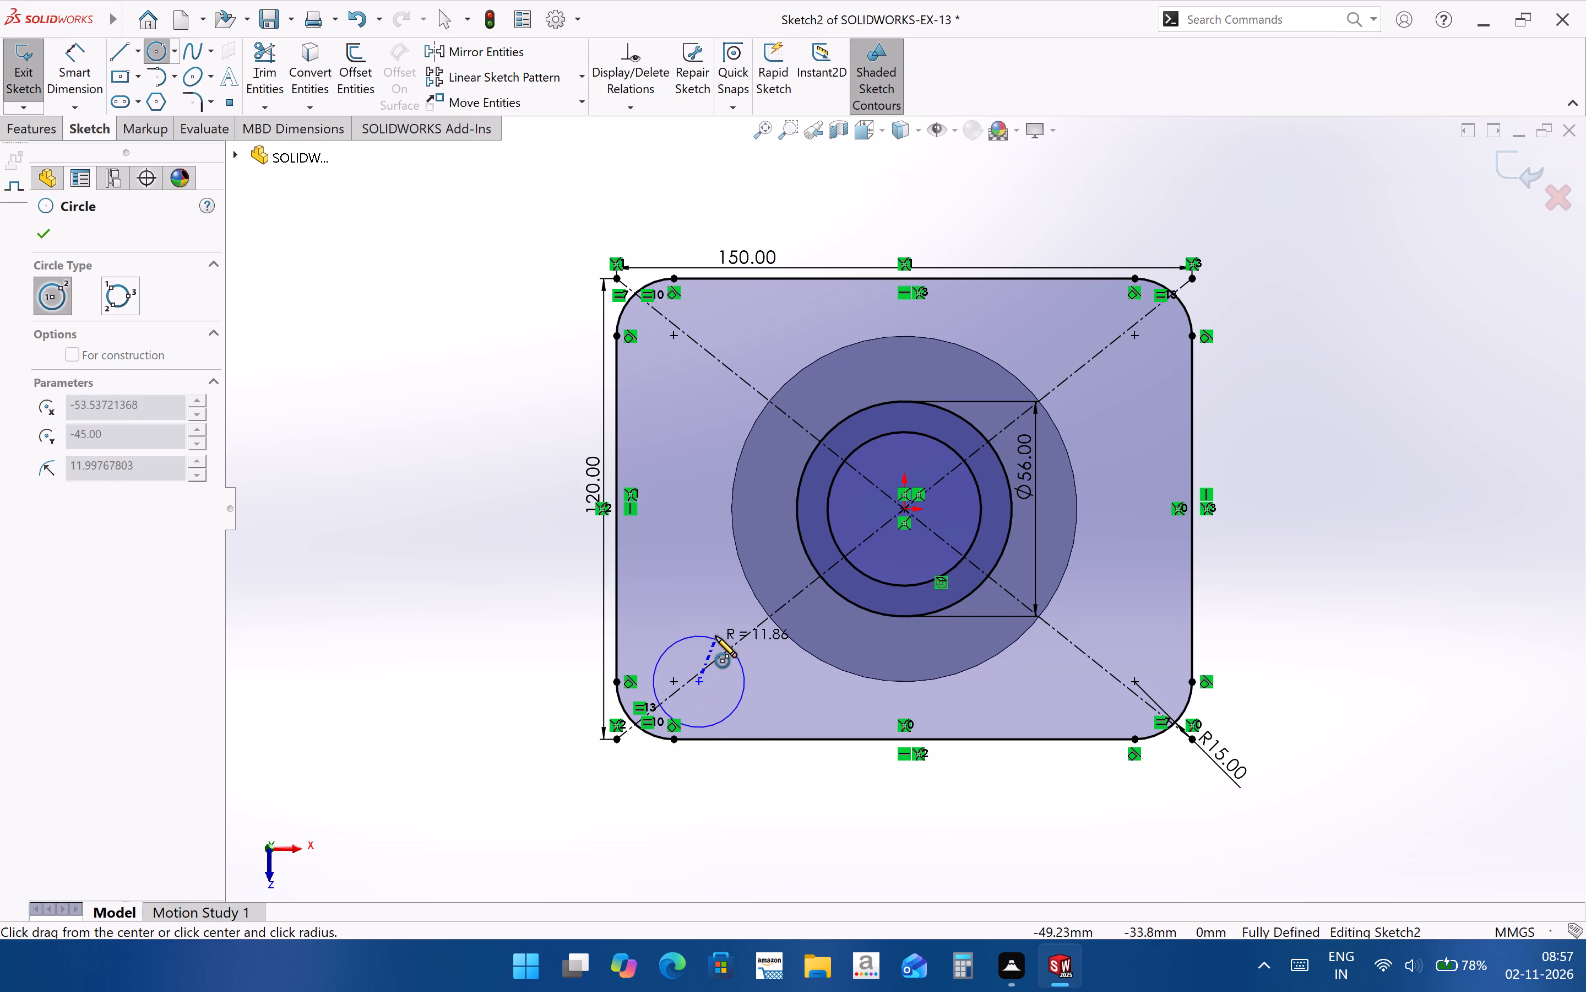
{"action": "left_click", "coordinate": [716, 635]}
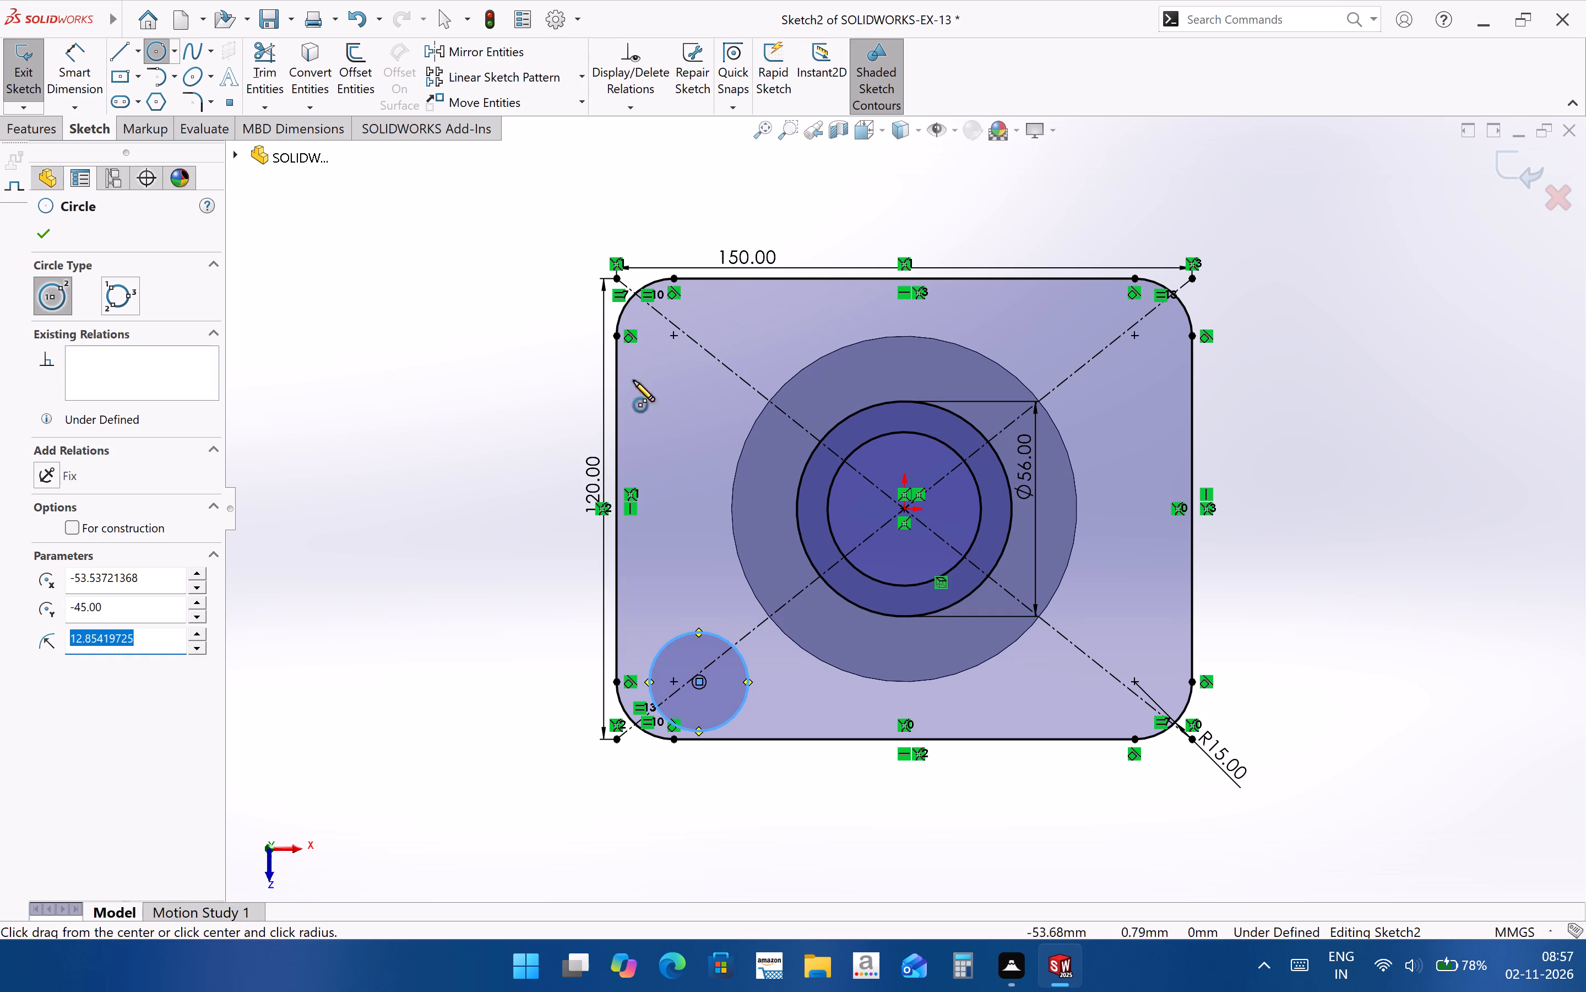
Dimension the circle near the plate's lower-left corner to a diameter of 30 mm.
{"action": "left_click", "coordinate": [70, 78]}
{"action": "left_click", "coordinate": [743, 662]}
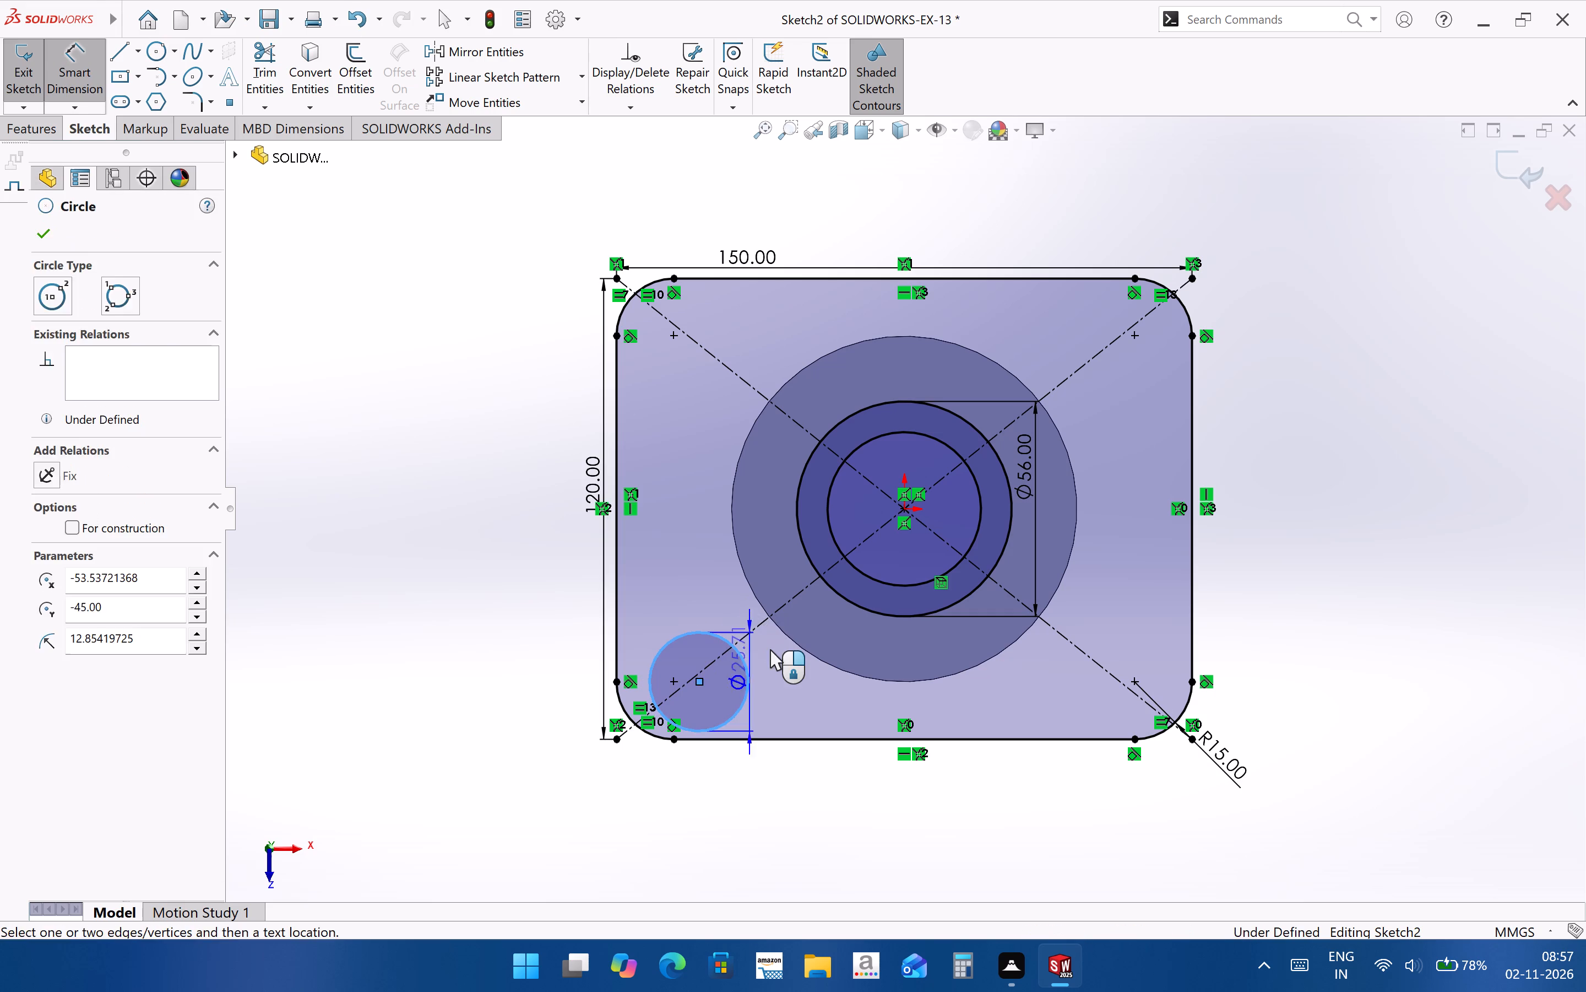
{"action": "left_click", "coordinate": [772, 649]}
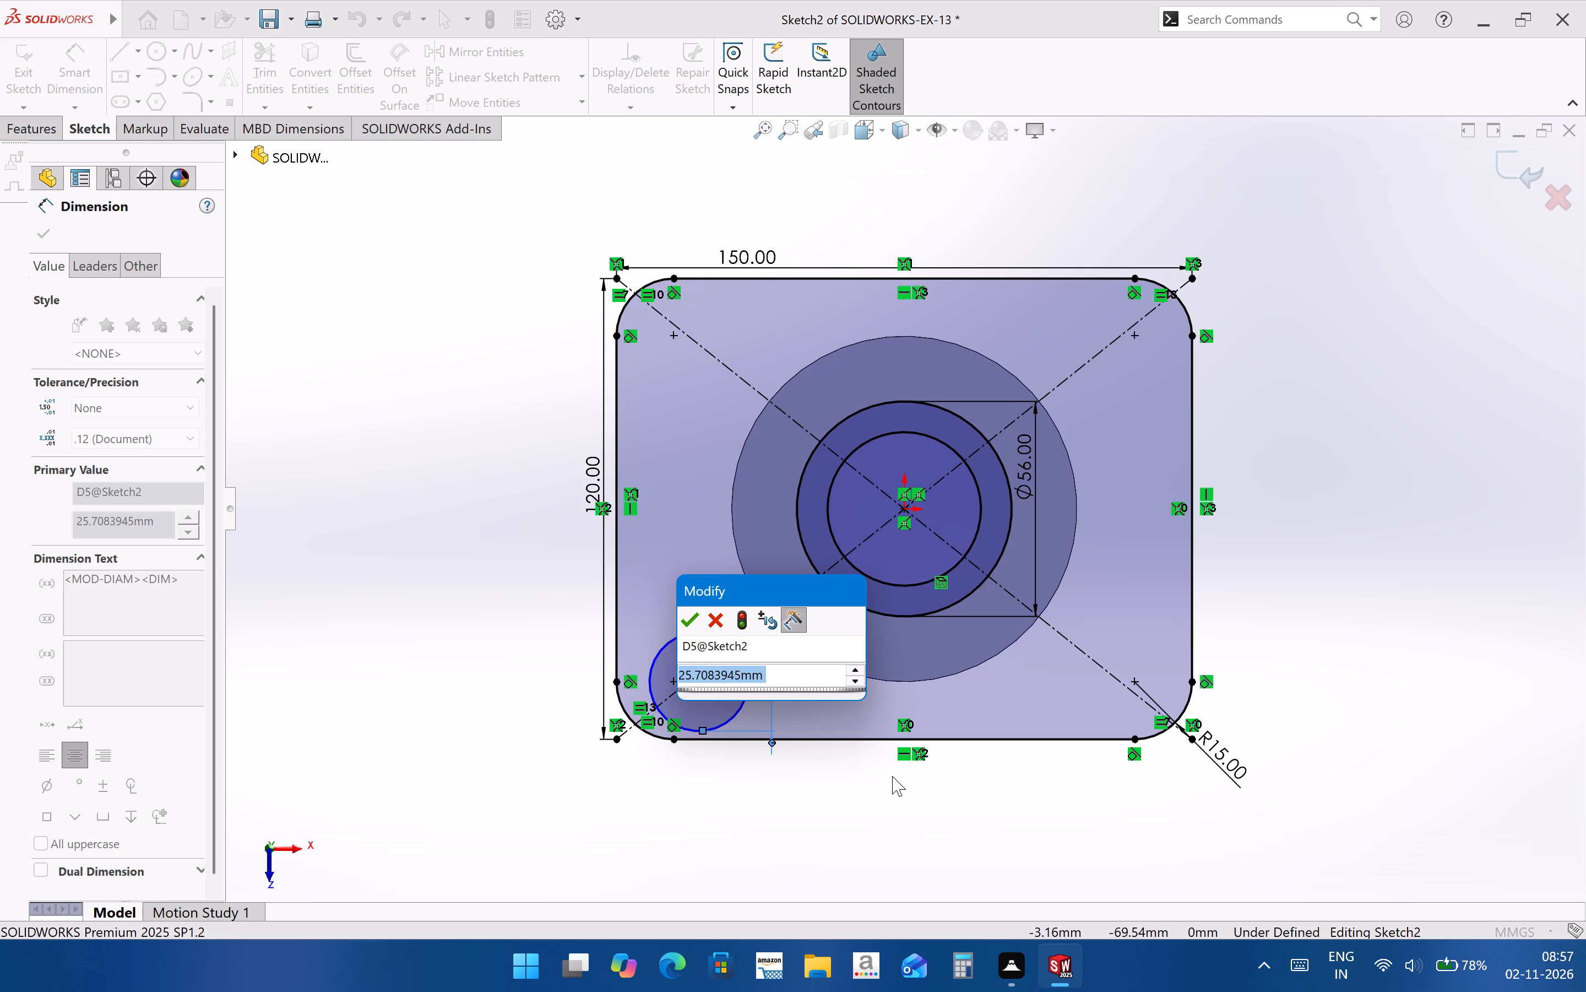
{"action": "type", "text": "30"}
{"action": "key", "text": "Return"}
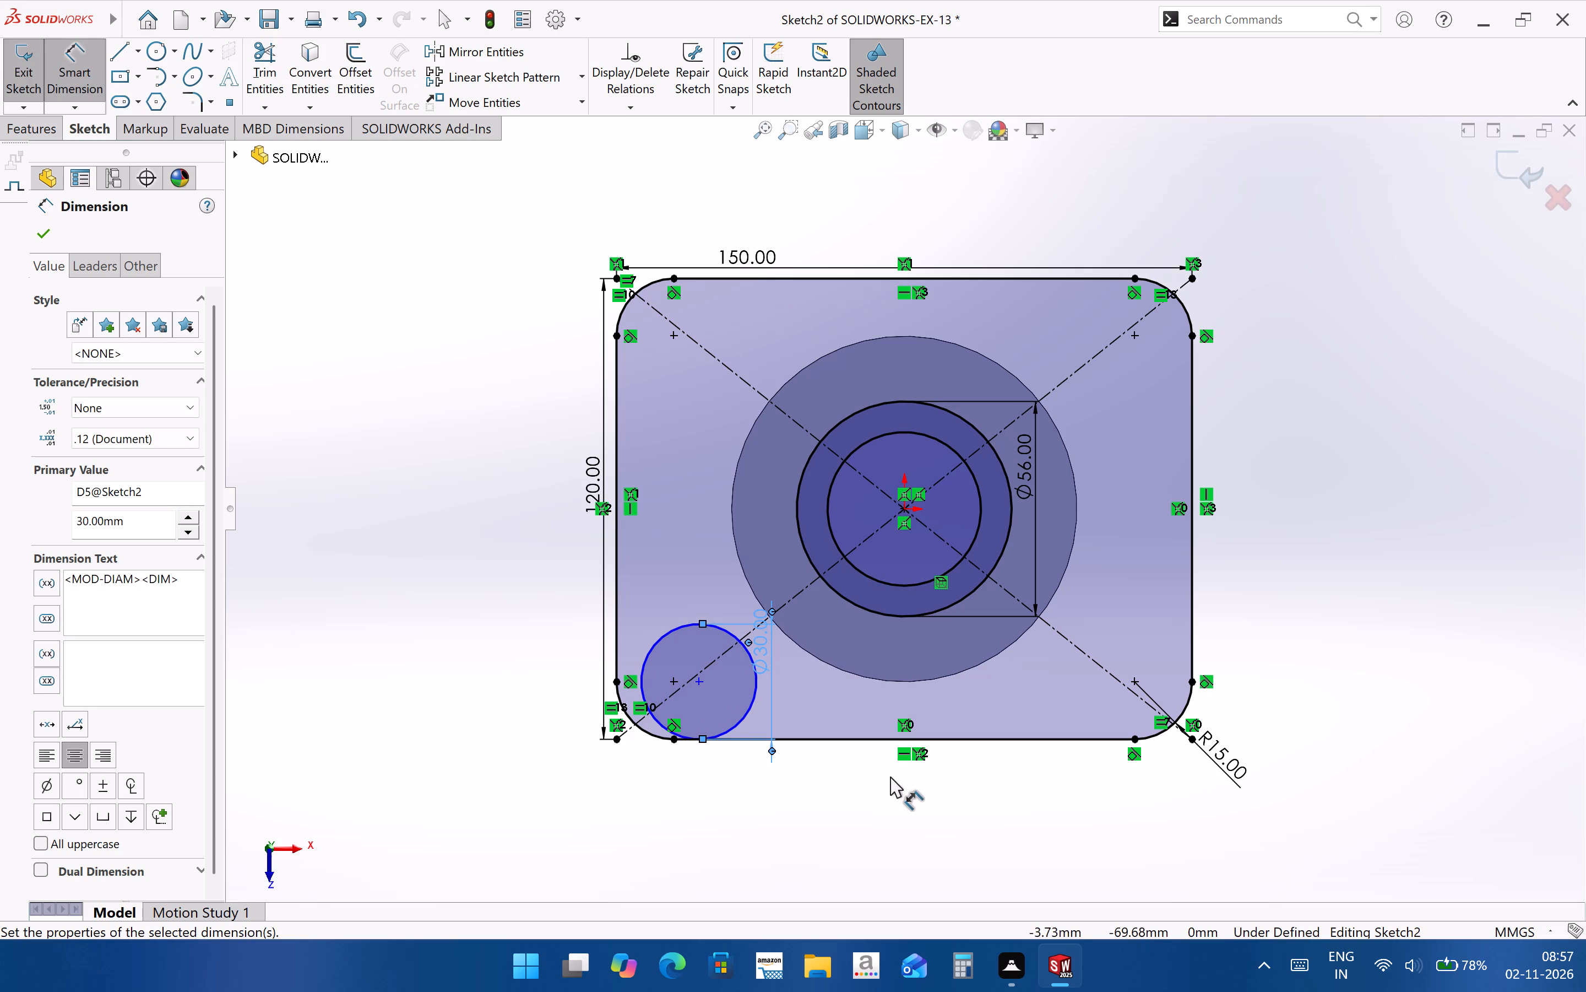
{"action": "key", "text": "Escape"}
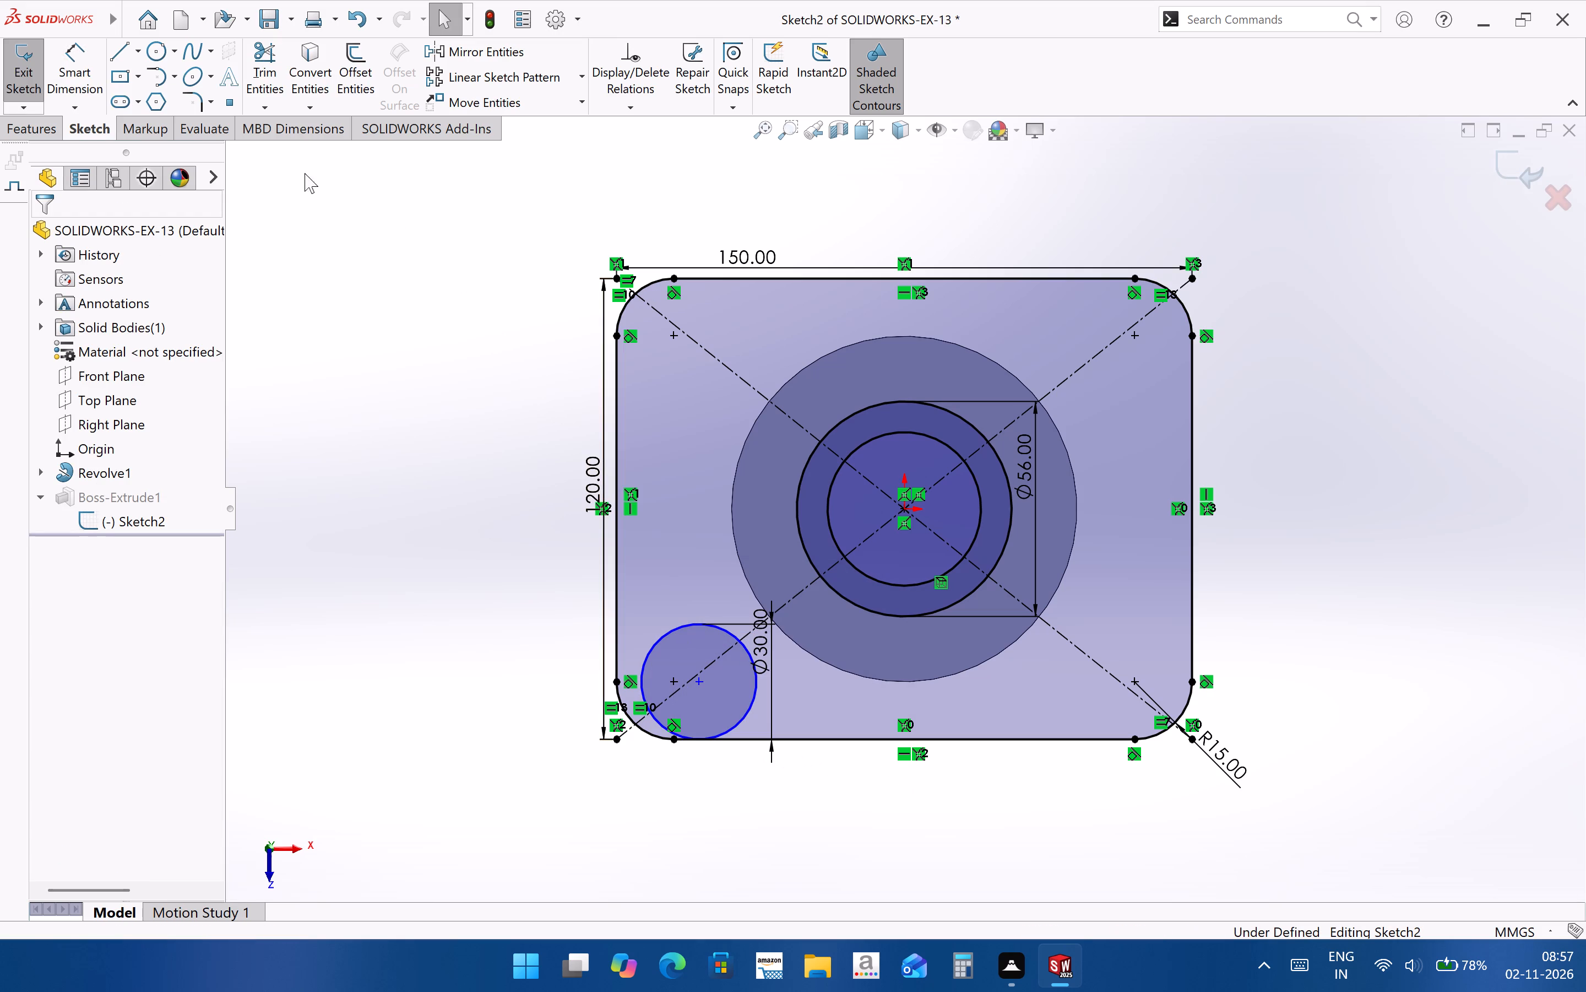
Dimension the horizontal distance from the lower-left circle's centre to the plate's left edge as 30 mm.
{"action": "left_click", "coordinate": [73, 81]}
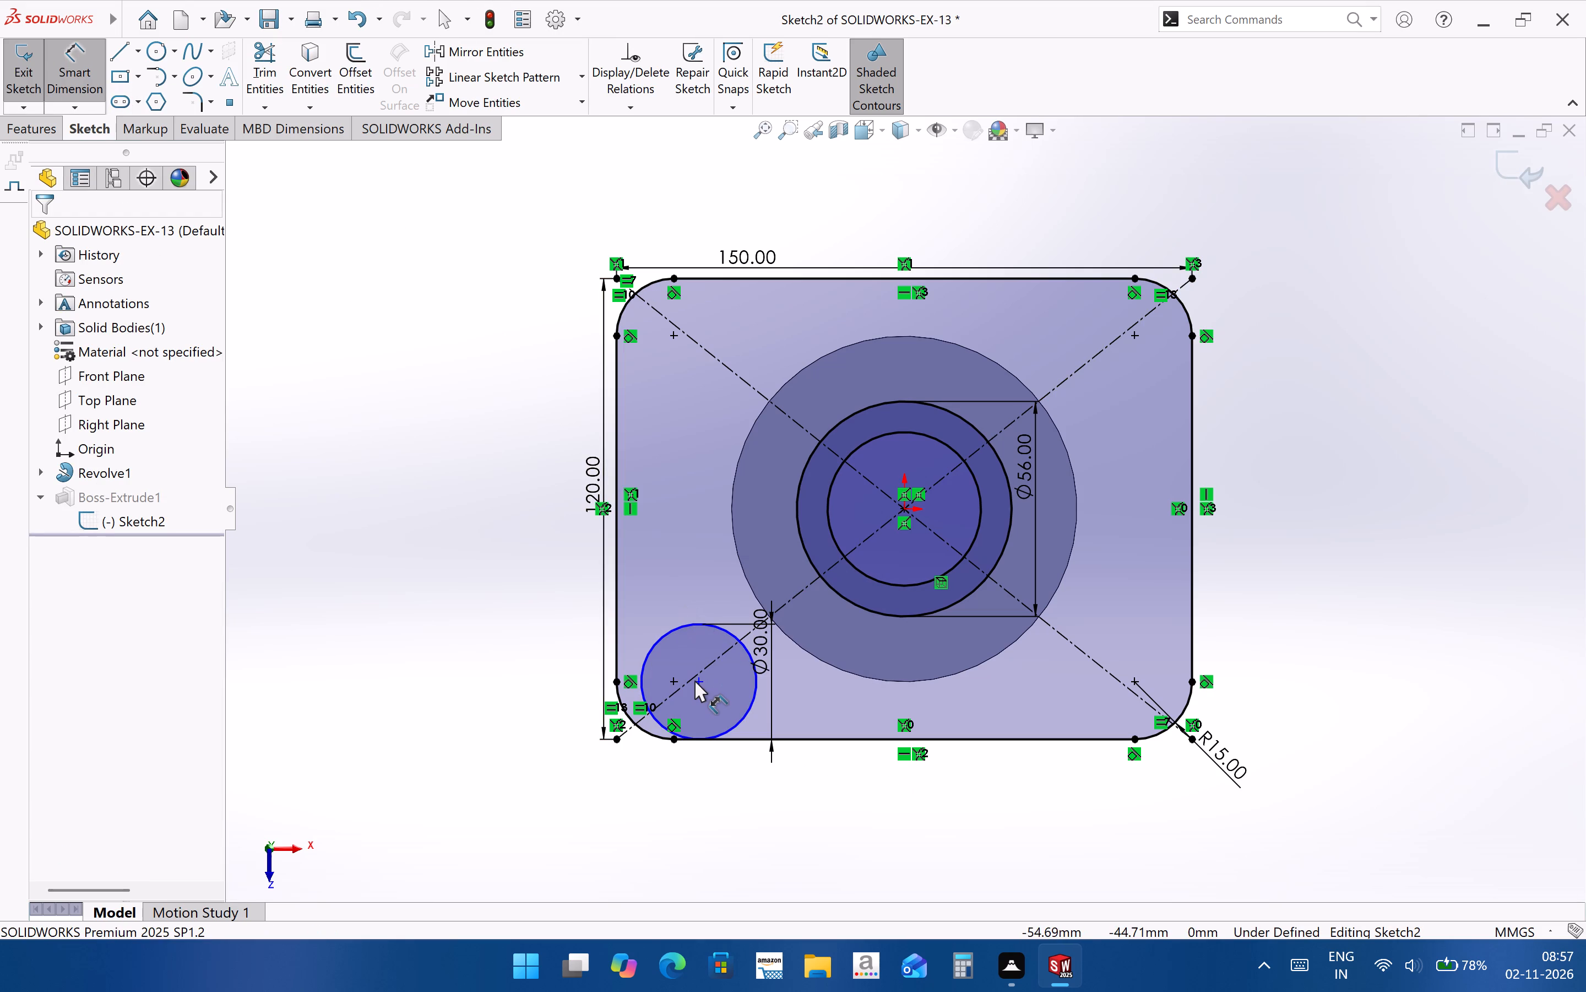
{"action": "left_click", "coordinate": [698, 679]}
{"action": "left_click", "coordinate": [618, 654]}
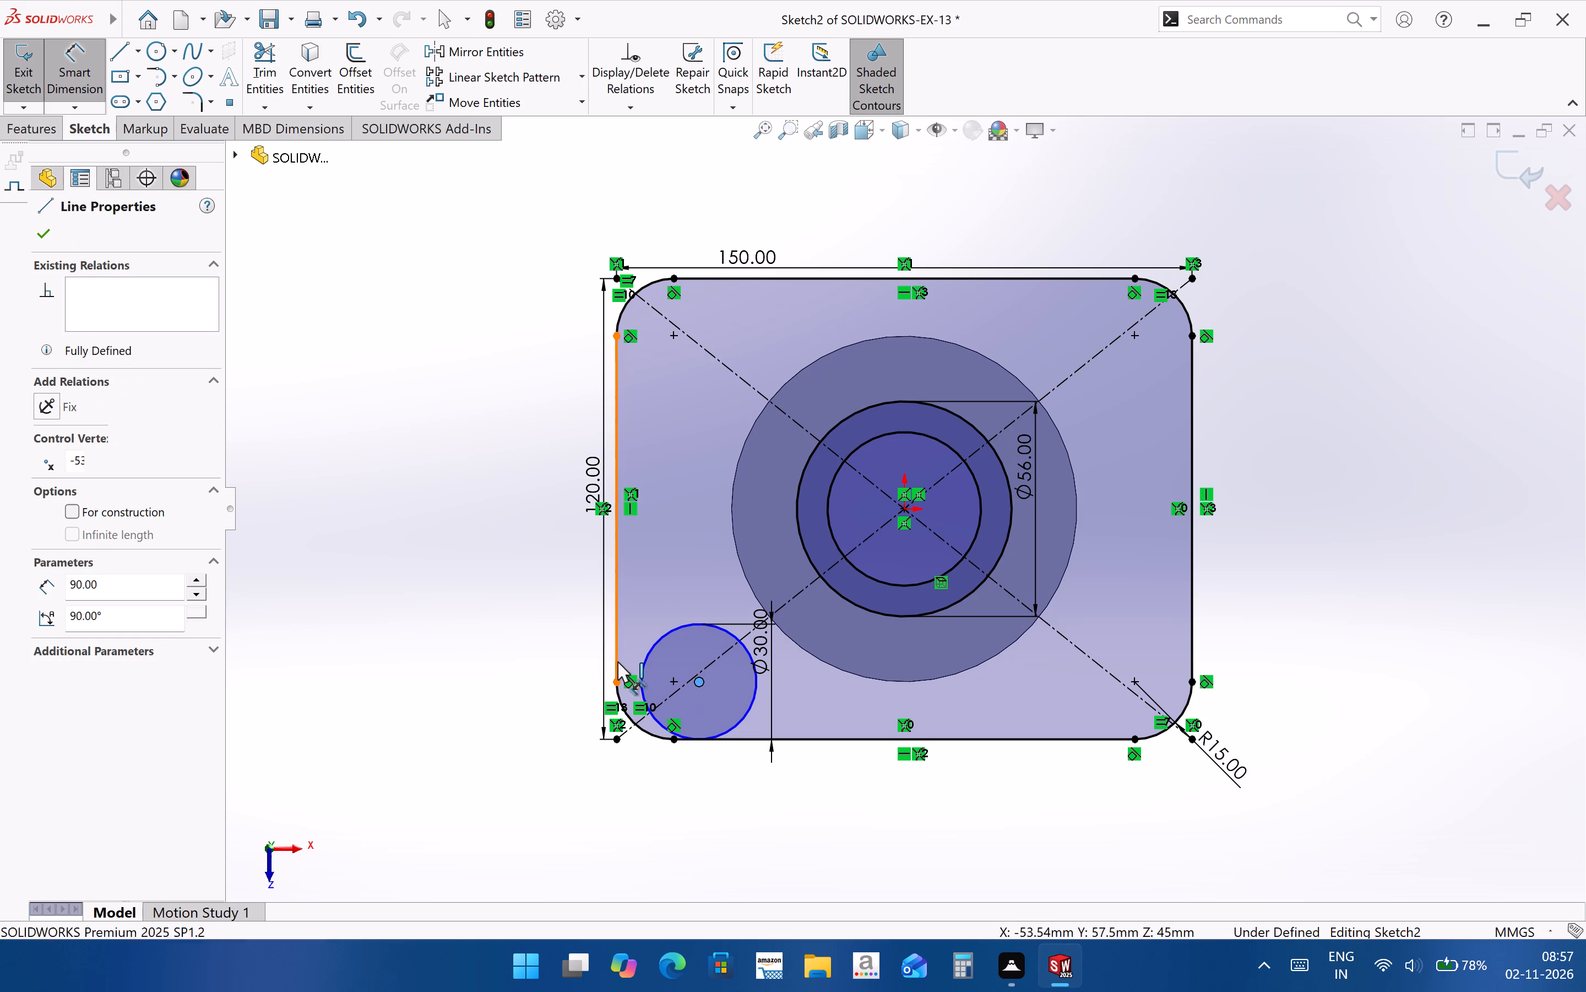
{"action": "left_click", "coordinate": [632, 764]}
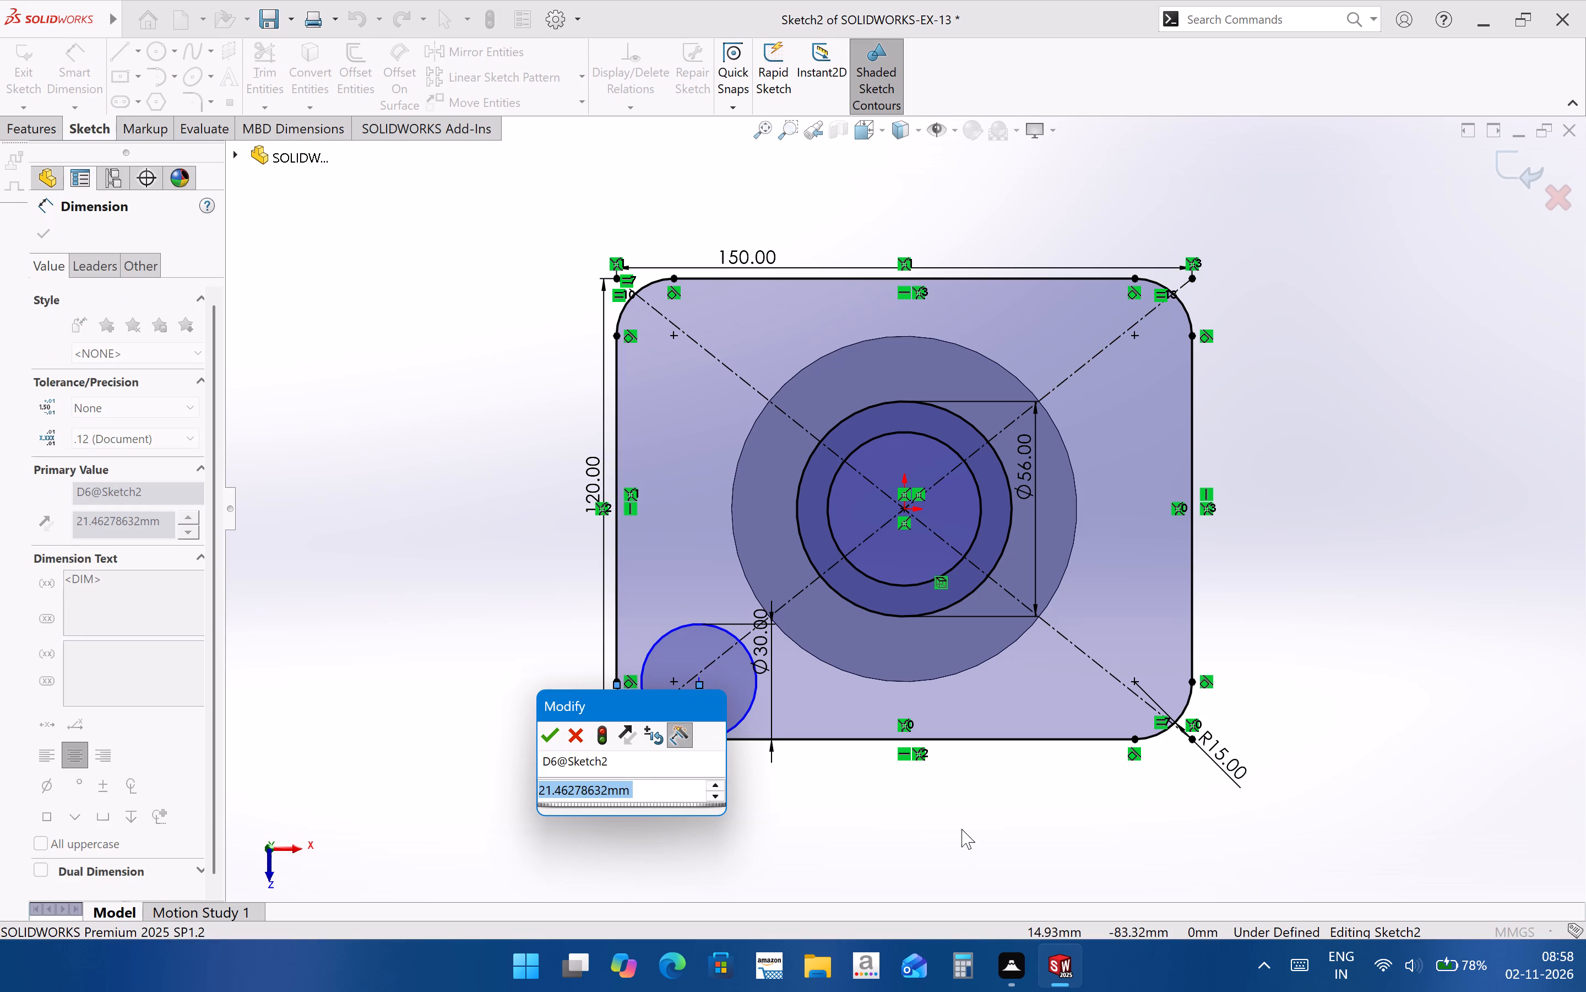
{"action": "type", "text": "39"}
{"action": "key", "text": "BackSpace"}
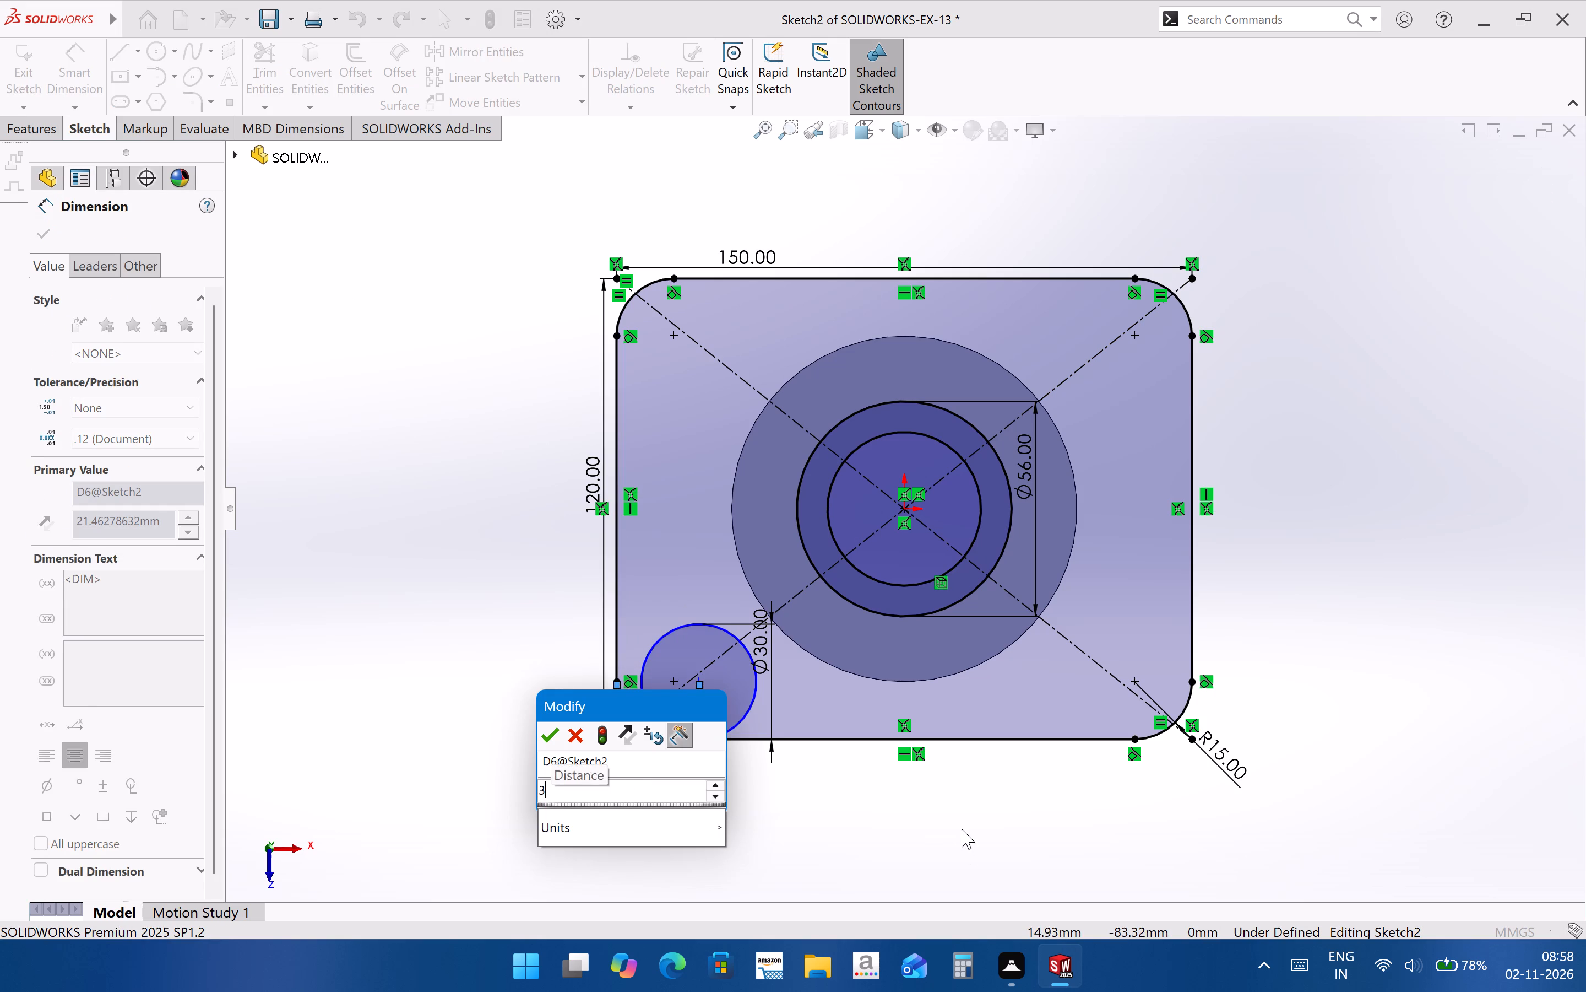
{"action": "key", "text": "0"}
{"action": "key", "text": "Return"}
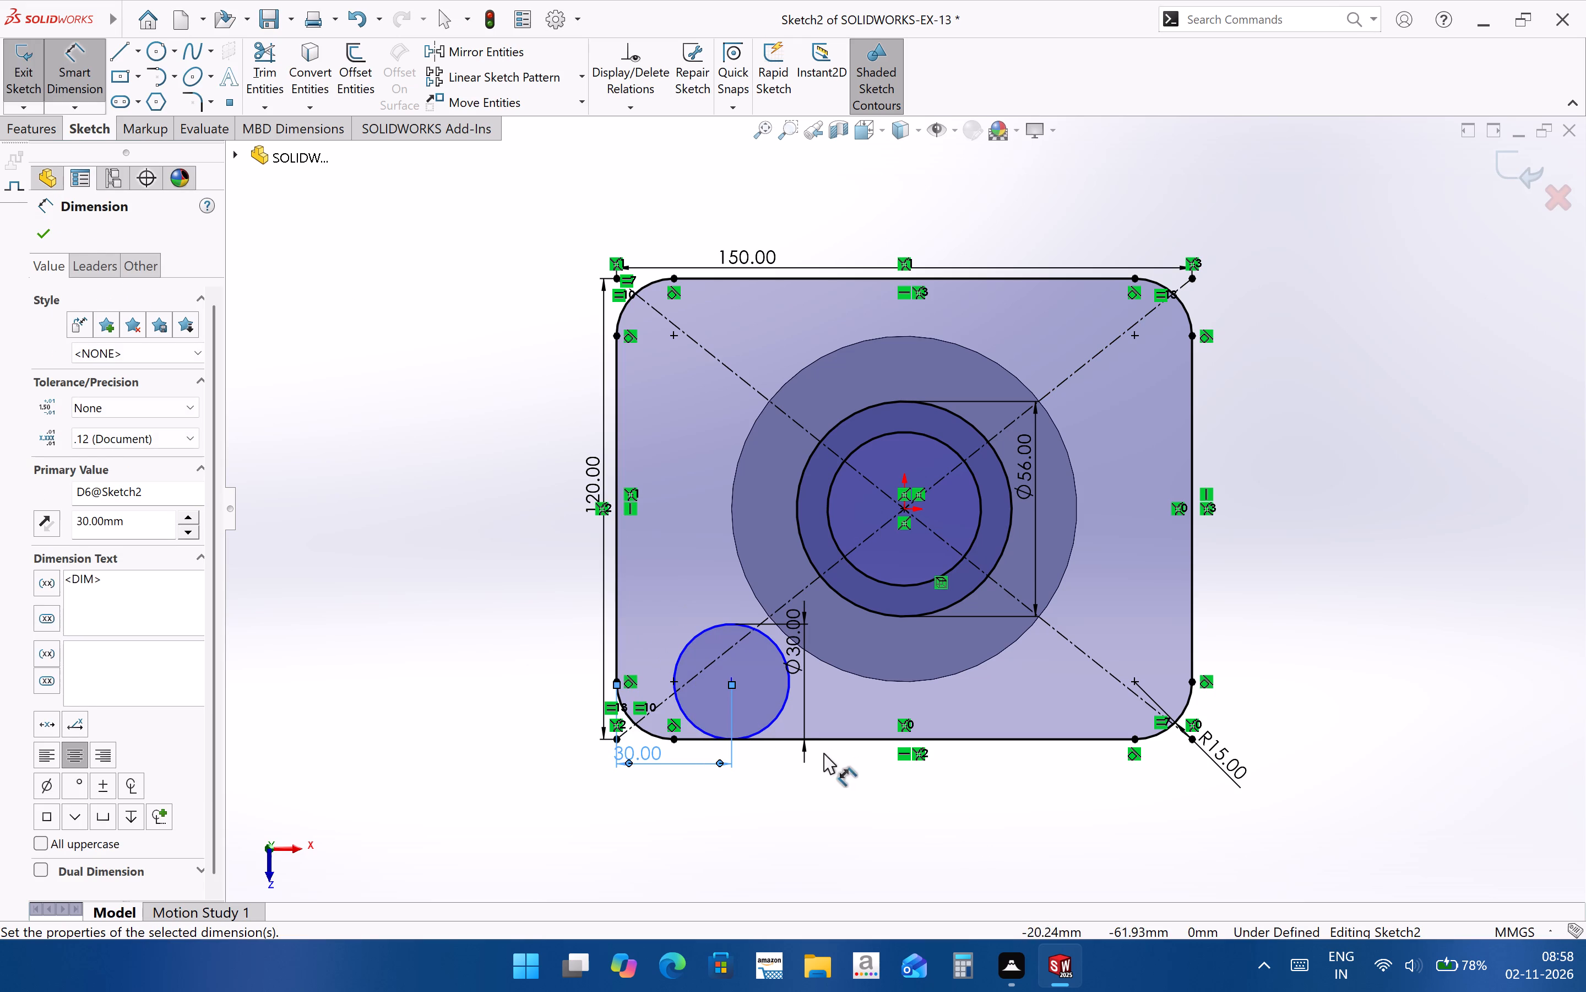
{"action": "left_click", "coordinate": [796, 800]}
Dimension the vertical distance from the lower-left circle's centre to the plate's bottom edge as 30 mm.
{"action": "left_click", "coordinate": [733, 683]}
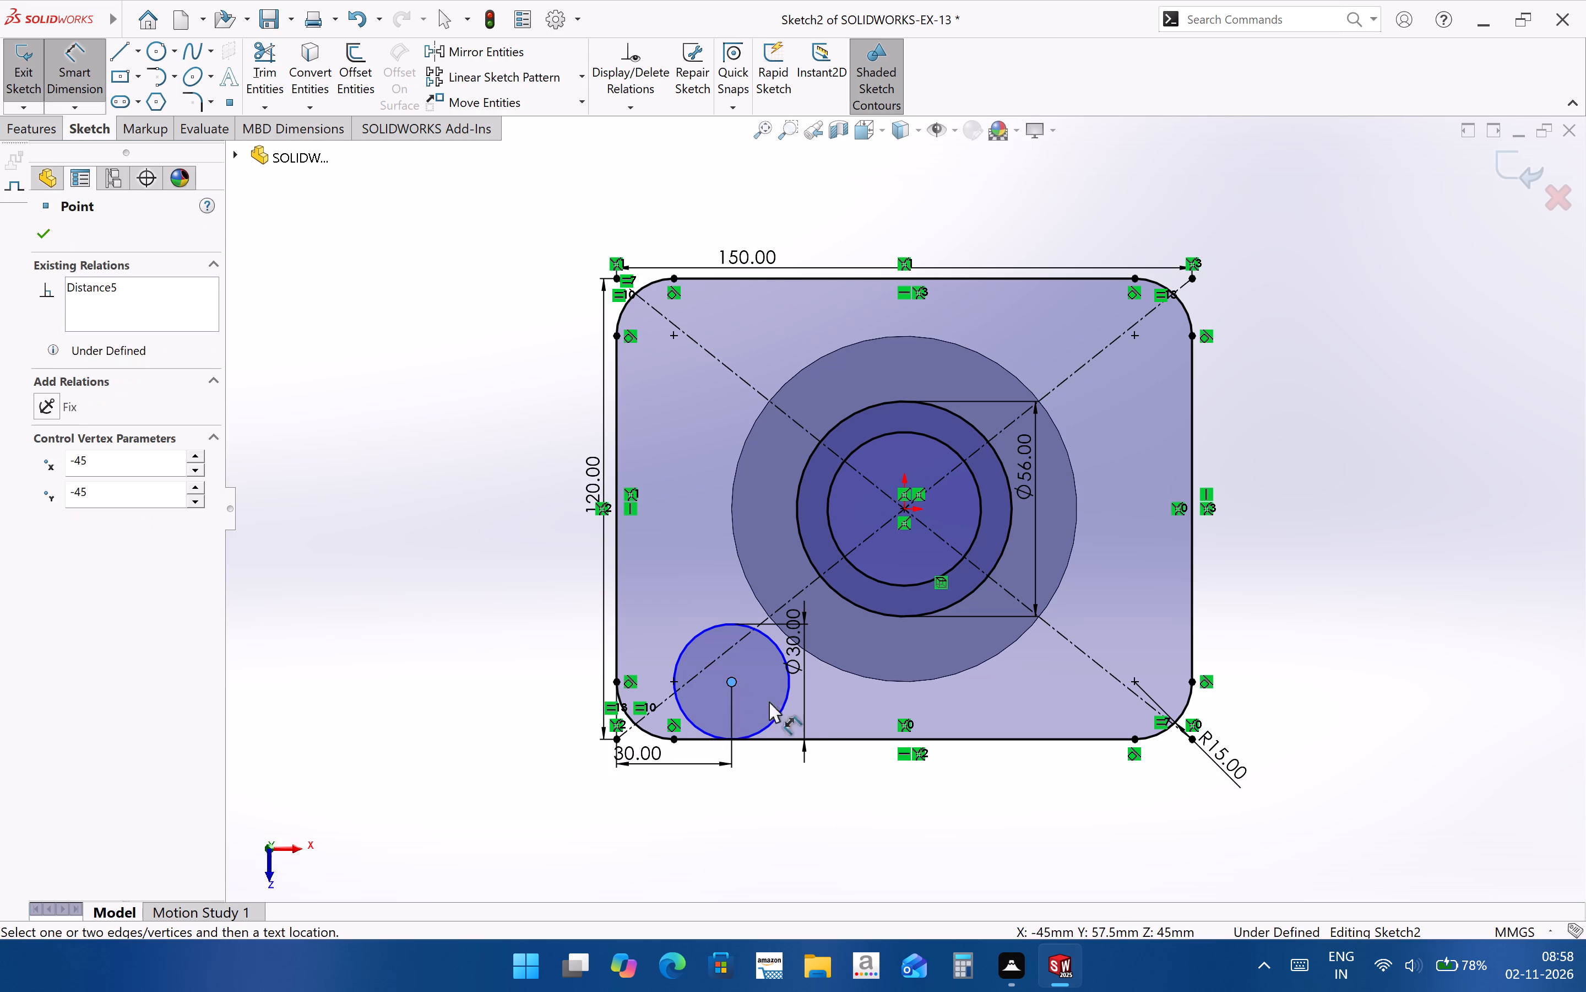
{"action": "left_click", "coordinate": [827, 741]}
{"action": "left_click", "coordinate": [850, 707]}
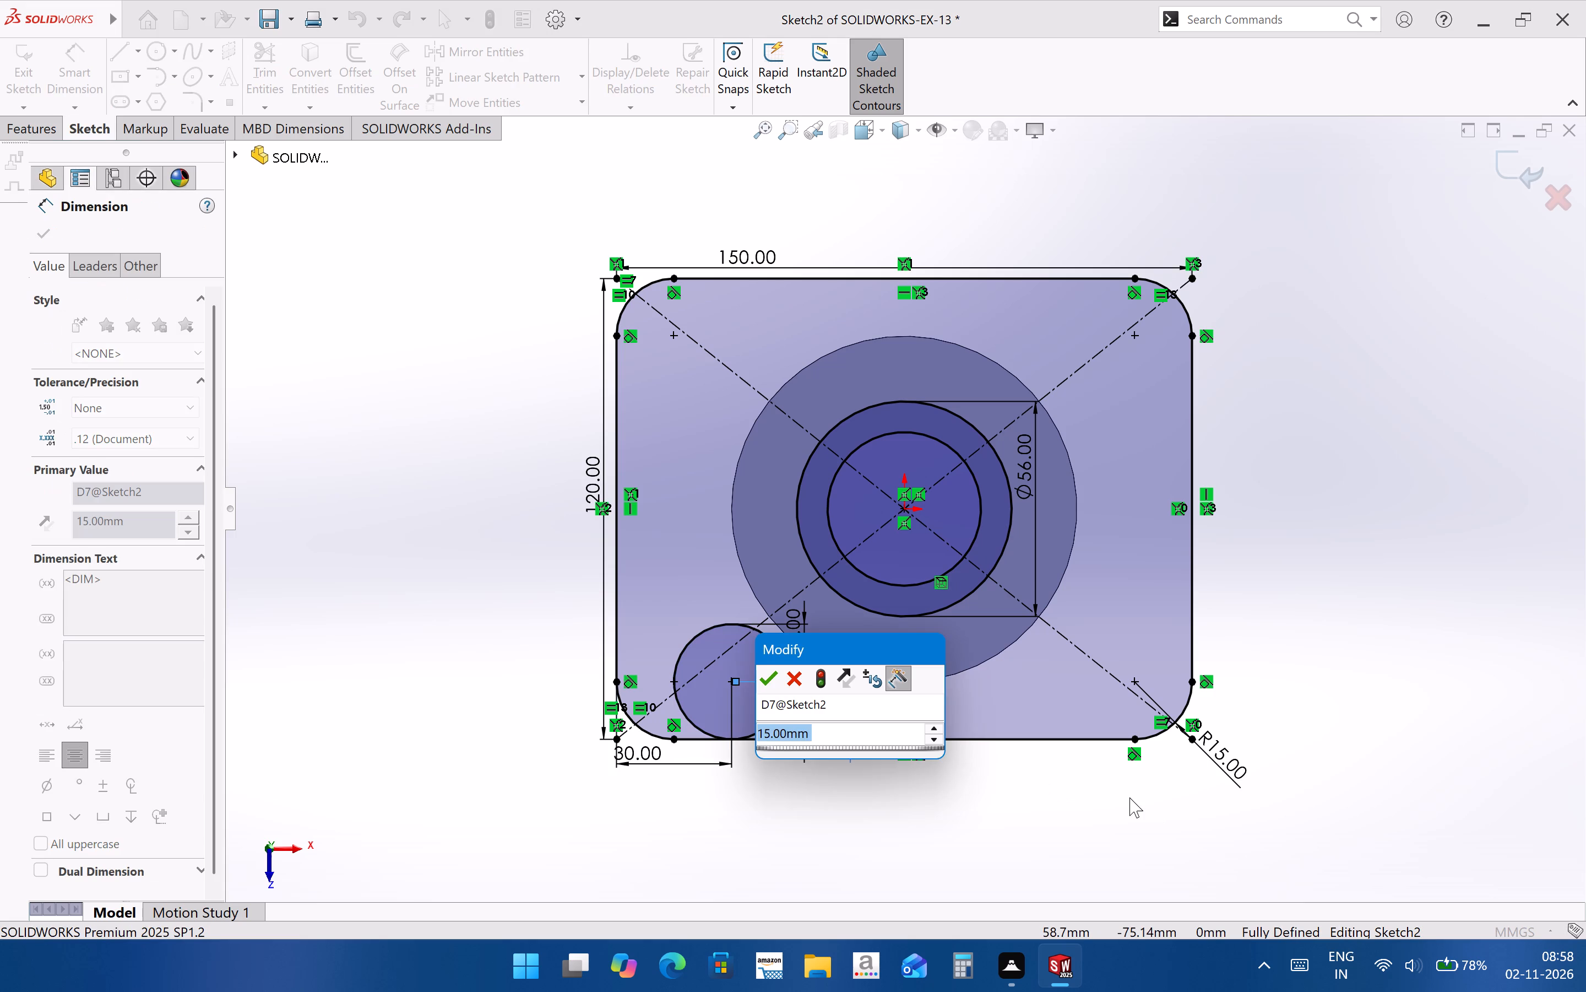
{"action": "type", "text": "30"}
{"action": "key", "text": "Return"}
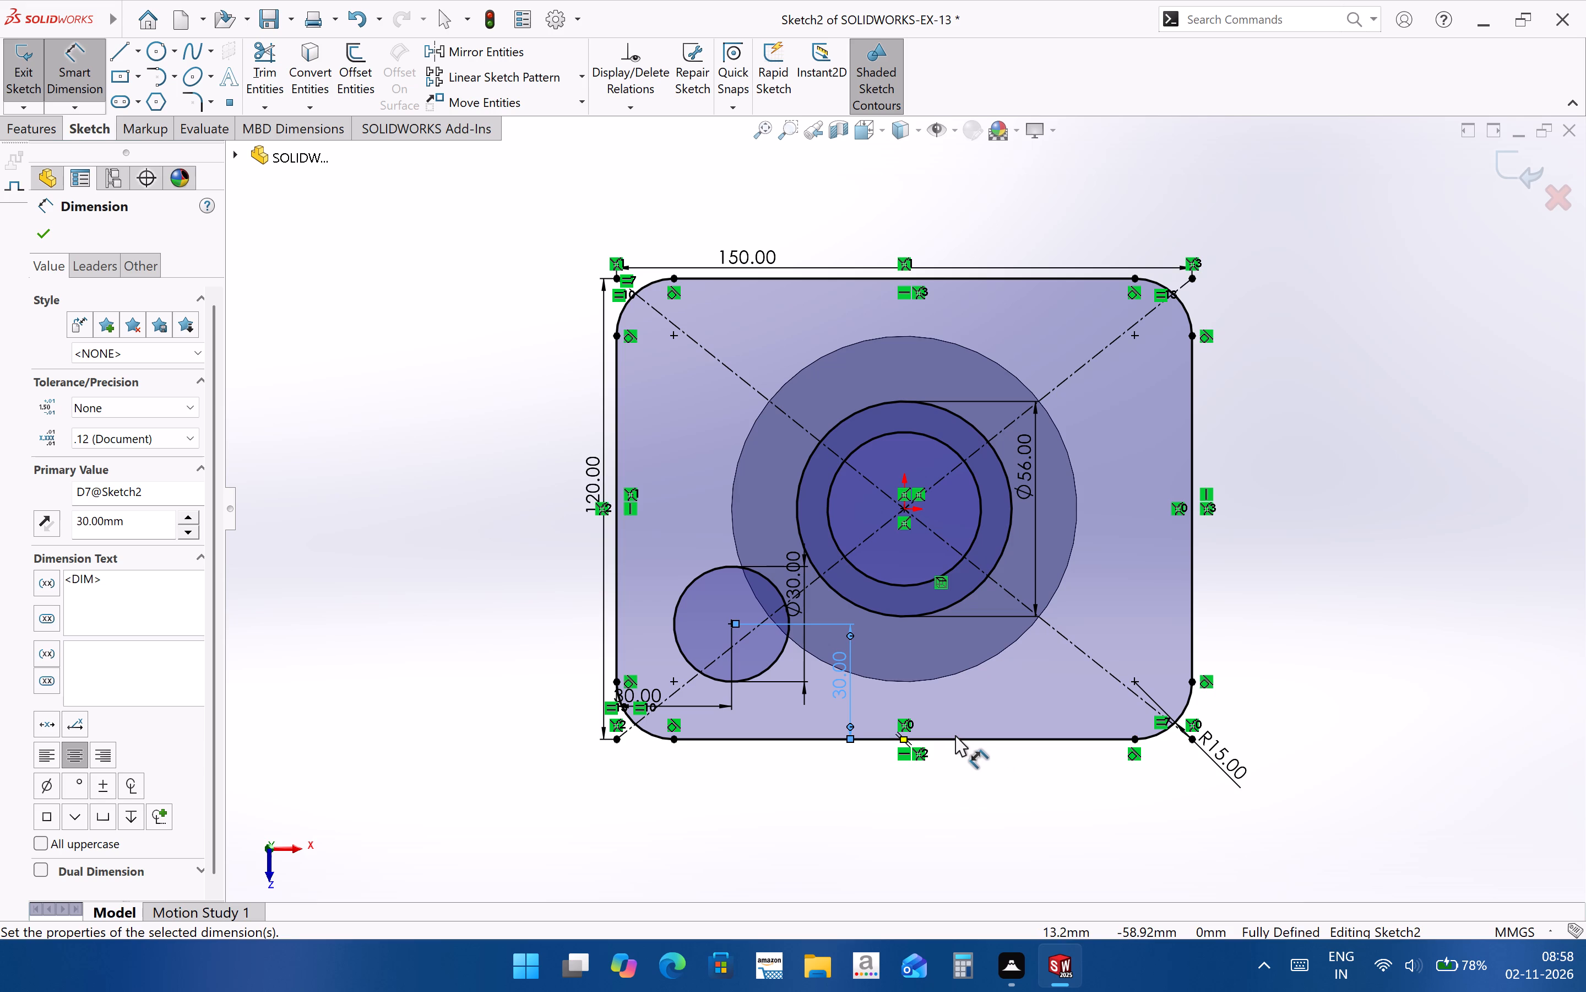
Set the plate rectangle's overall width to 200 mm.
{"action": "double_click", "coordinate": [741, 266]}
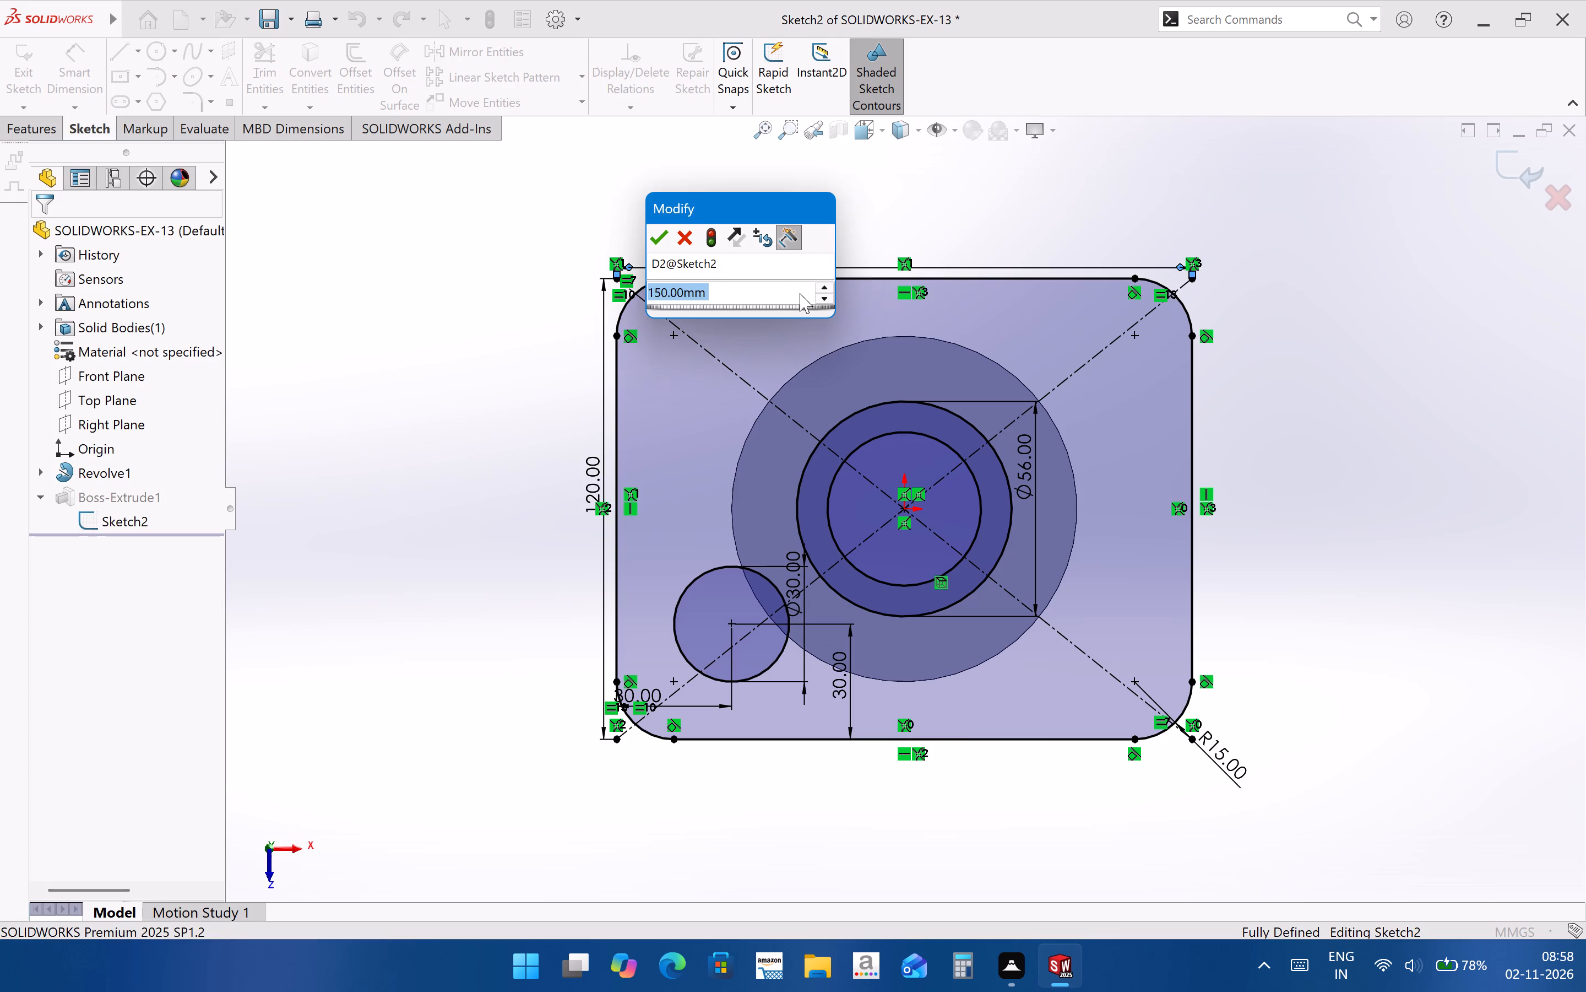
{"action": "type", "text": "200"}
{"action": "key", "text": "Return"}
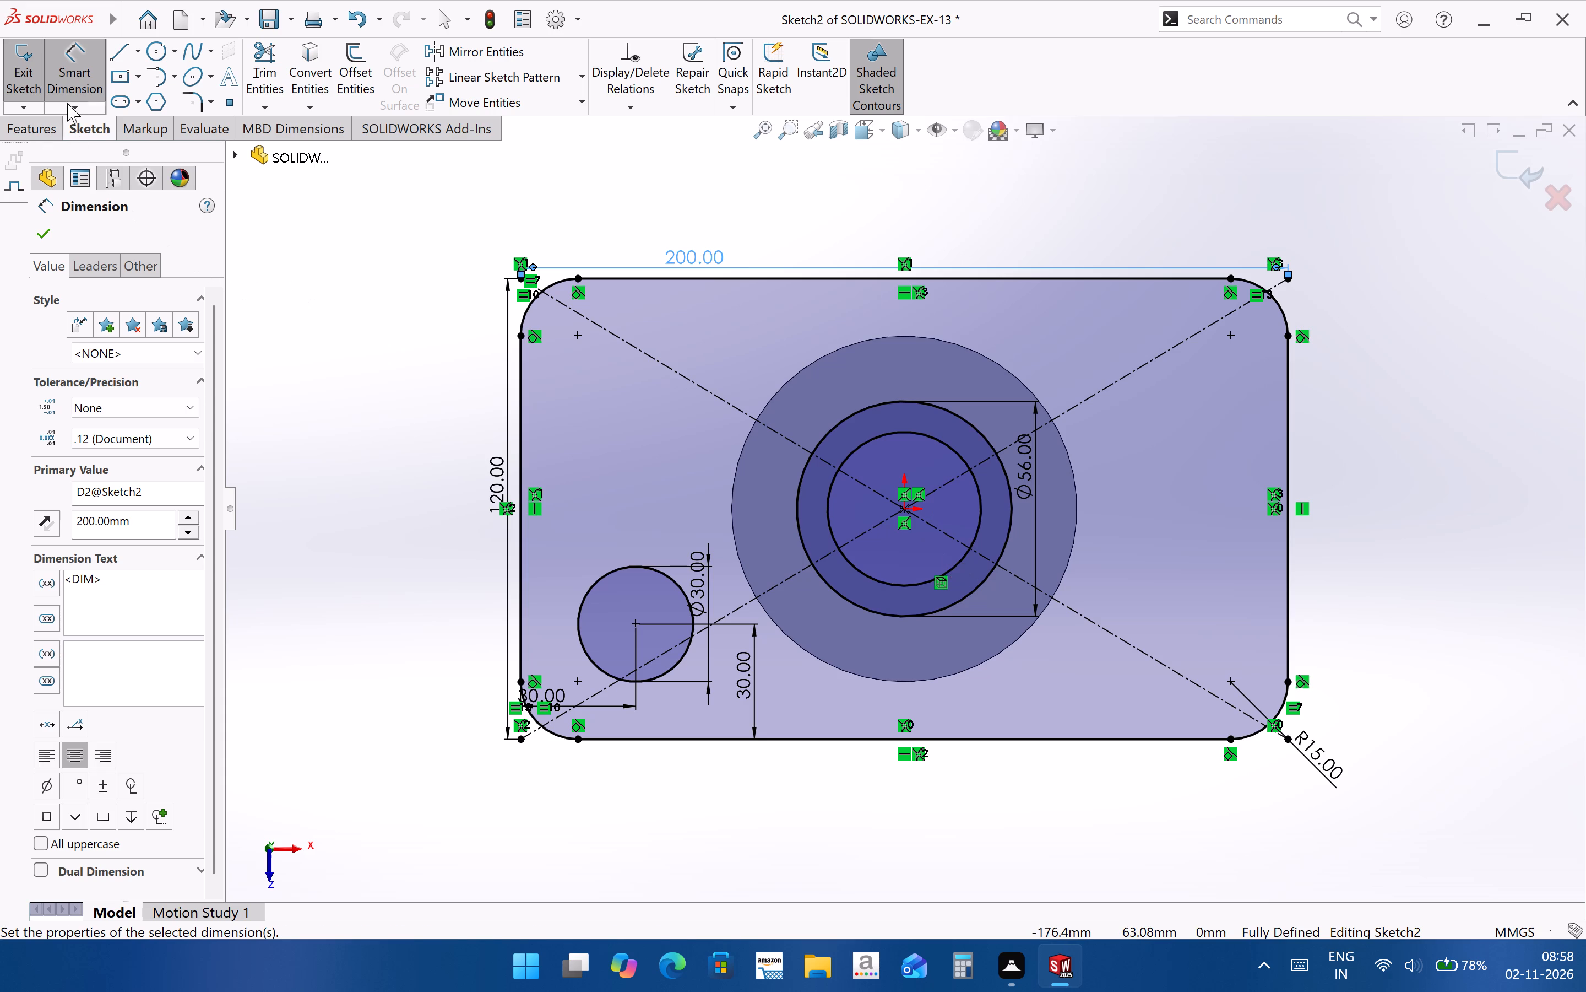
Sketch a horizontal centerline through the origin, extending past both the left and right edges of the plate.
{"action": "left_click", "coordinate": [140, 60]}
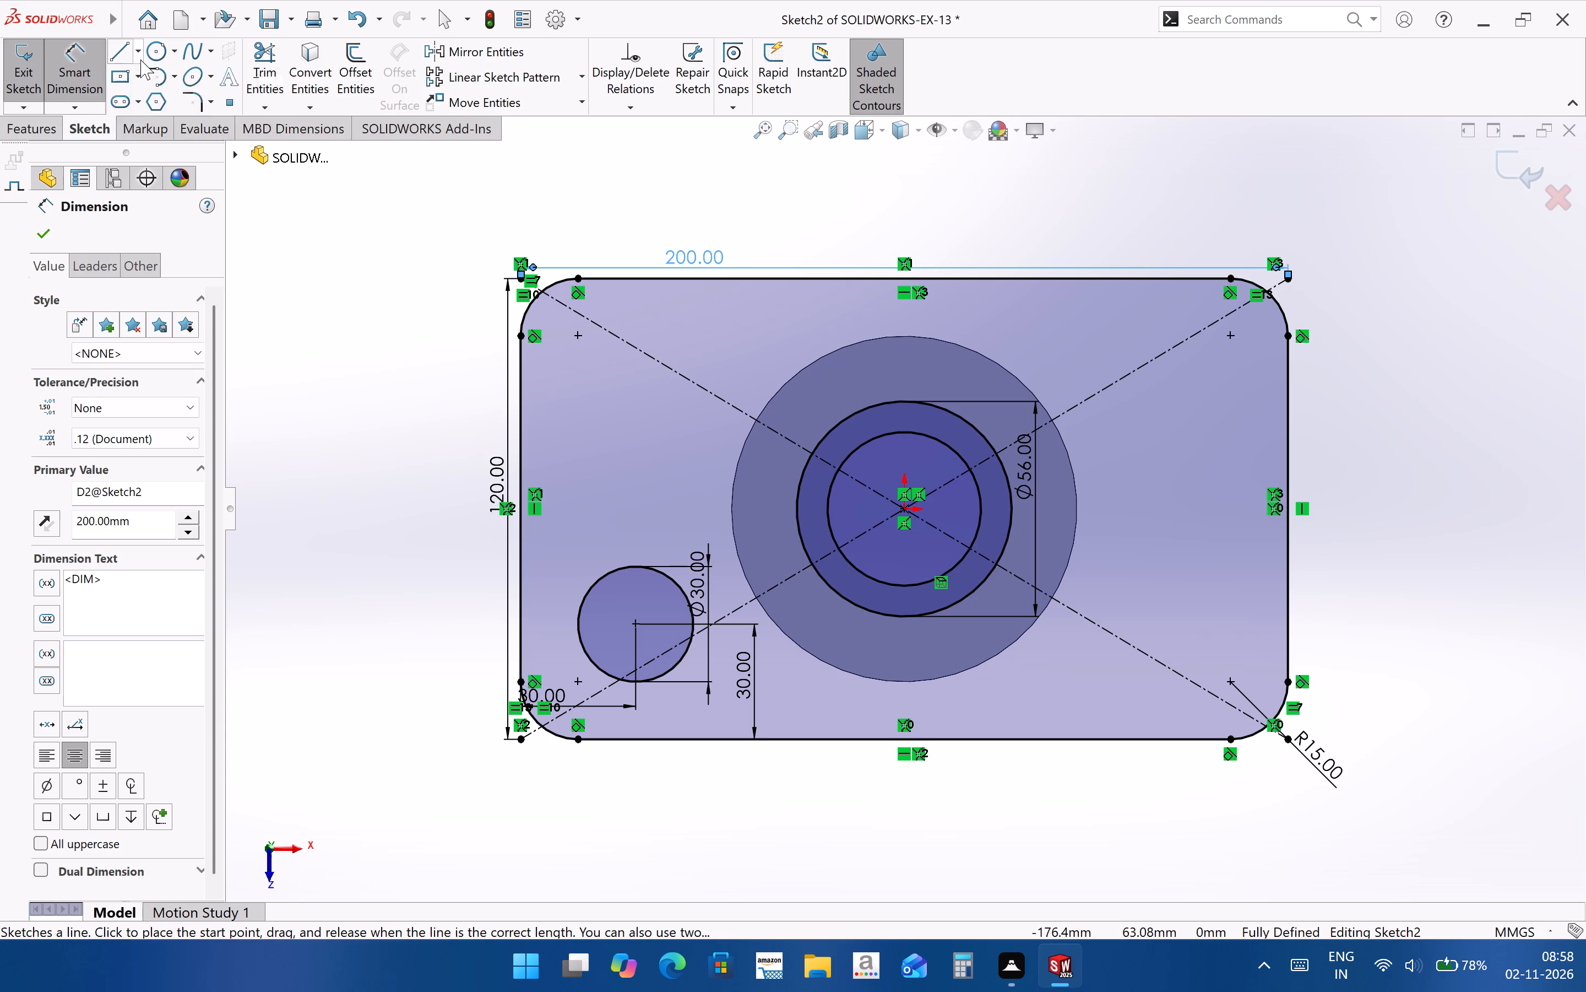
{"action": "left_click", "coordinate": [145, 106]}
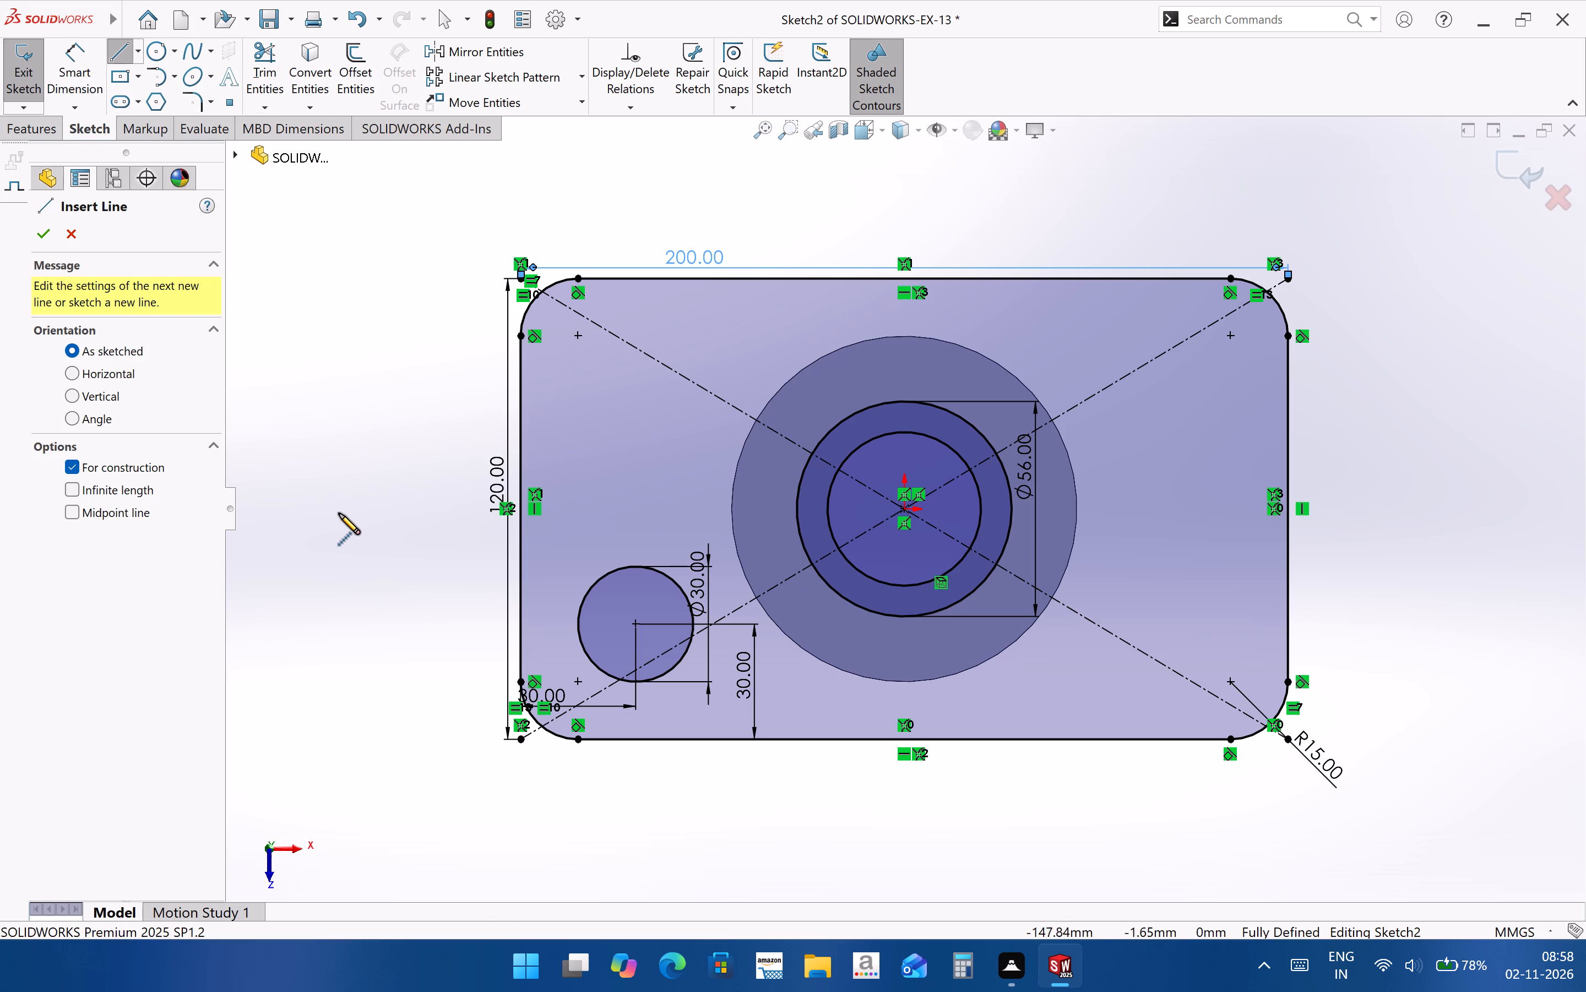
{"action": "left_click", "coordinate": [344, 506]}
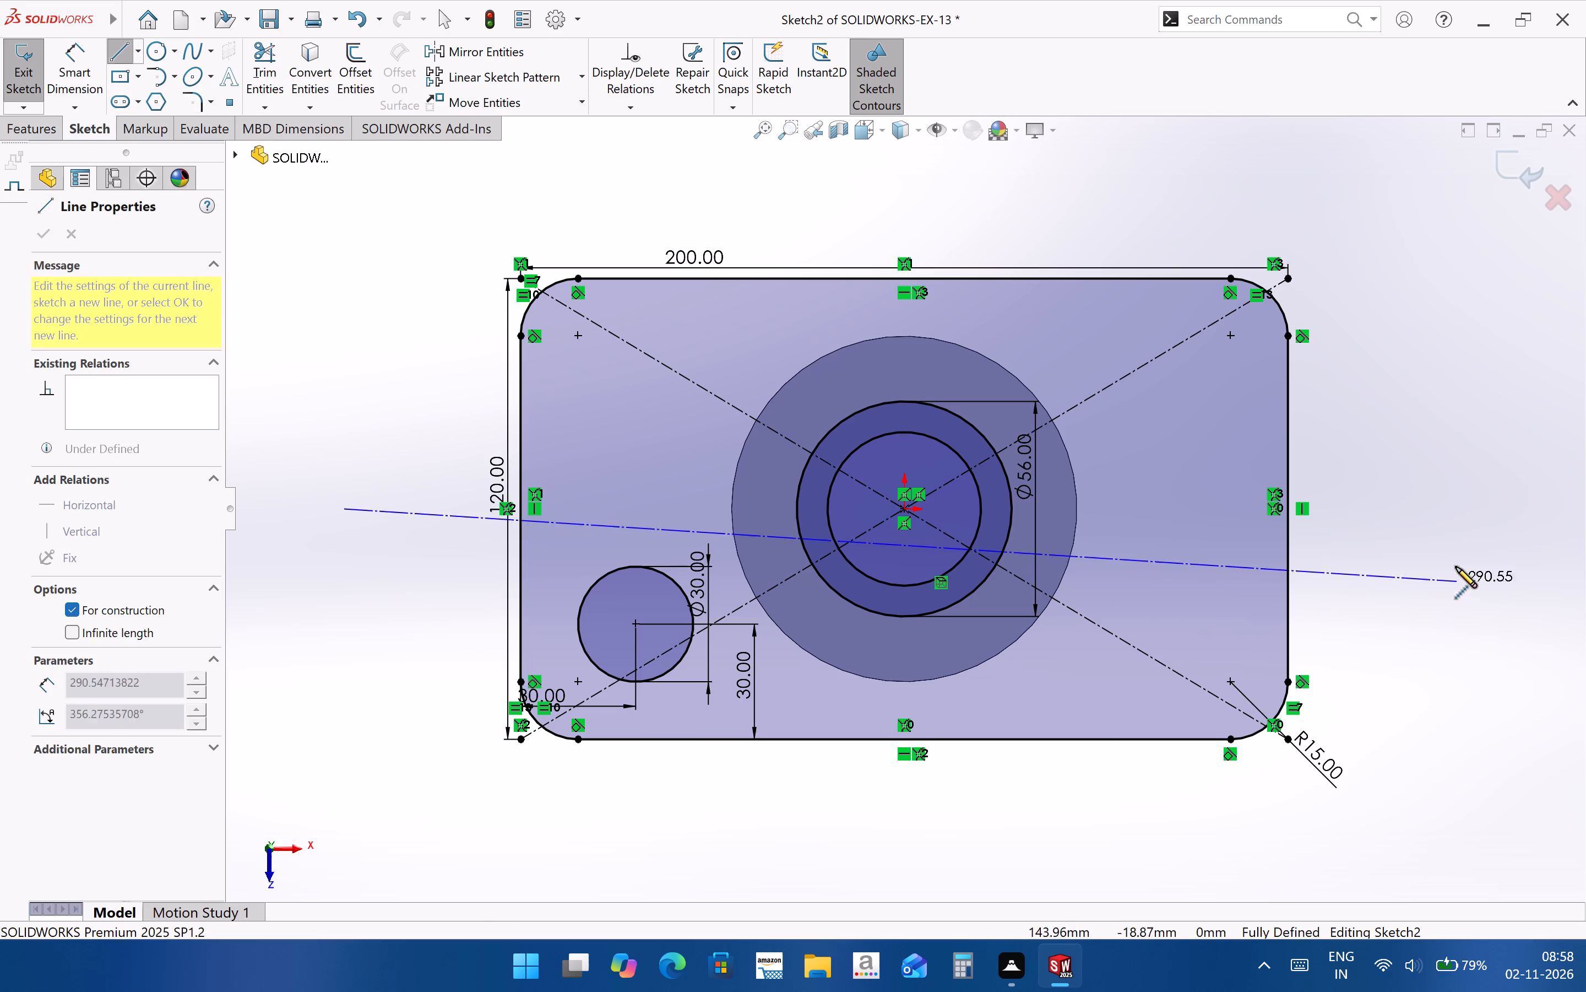
{"action": "left_click", "coordinate": [1447, 506]}
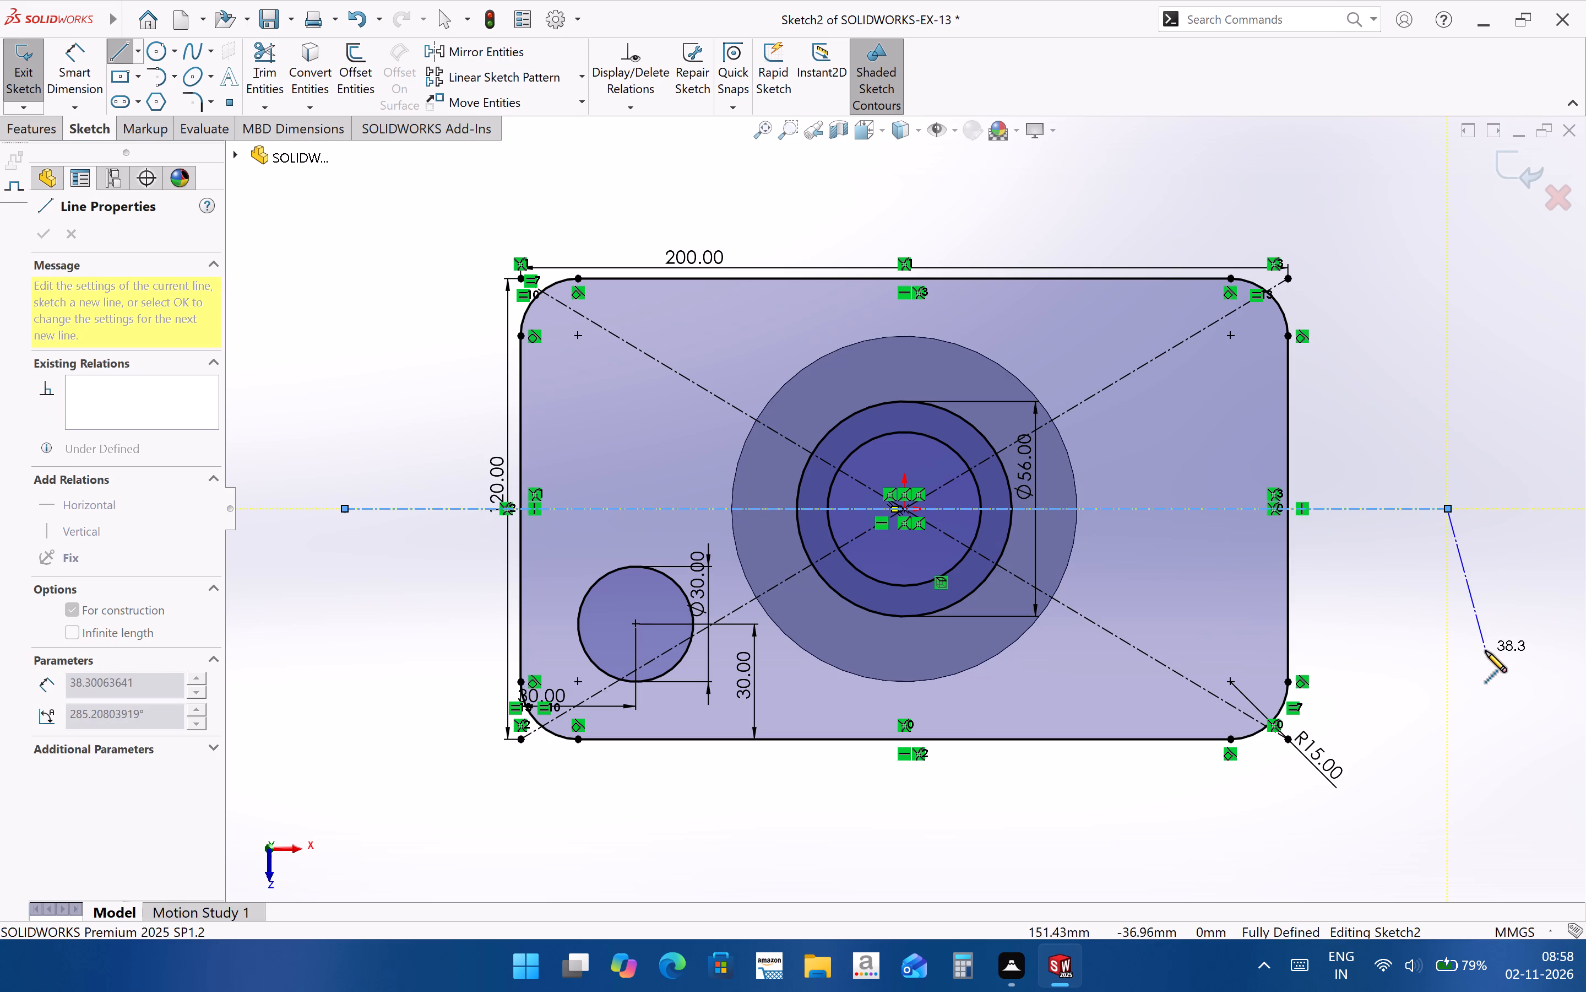
{"action": "key", "text": "Escape"}
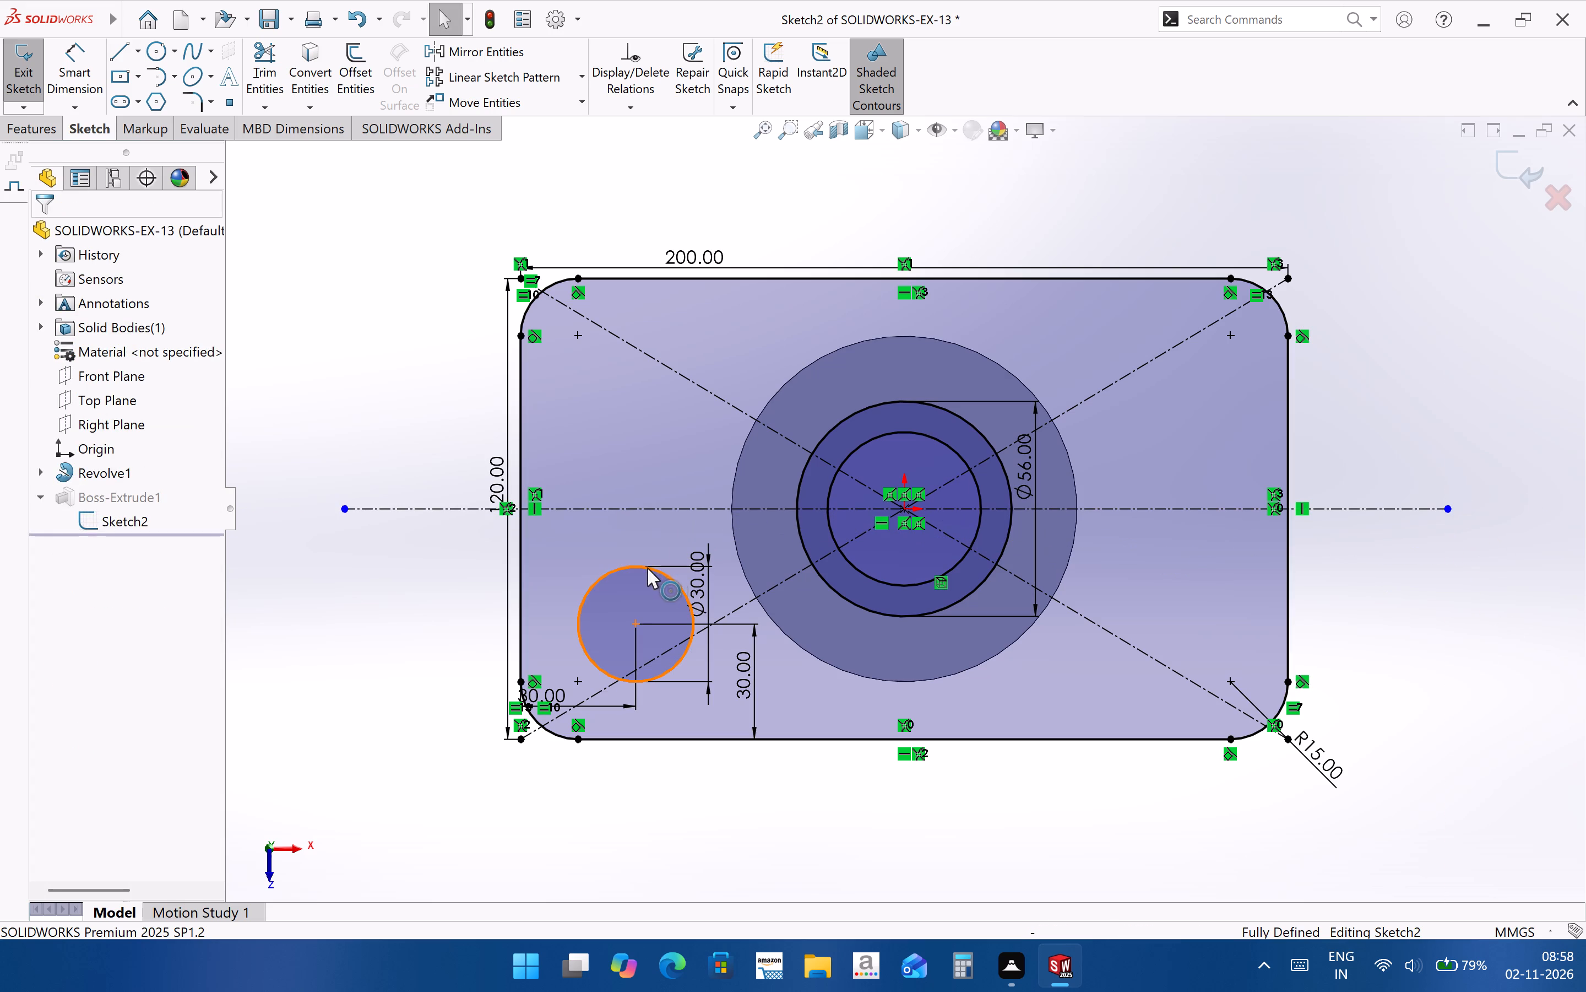
Mirror the 30 mm lower-left circle about the horizontal centerline, keeping the original.
{"action": "left_click", "coordinate": [622, 565]}
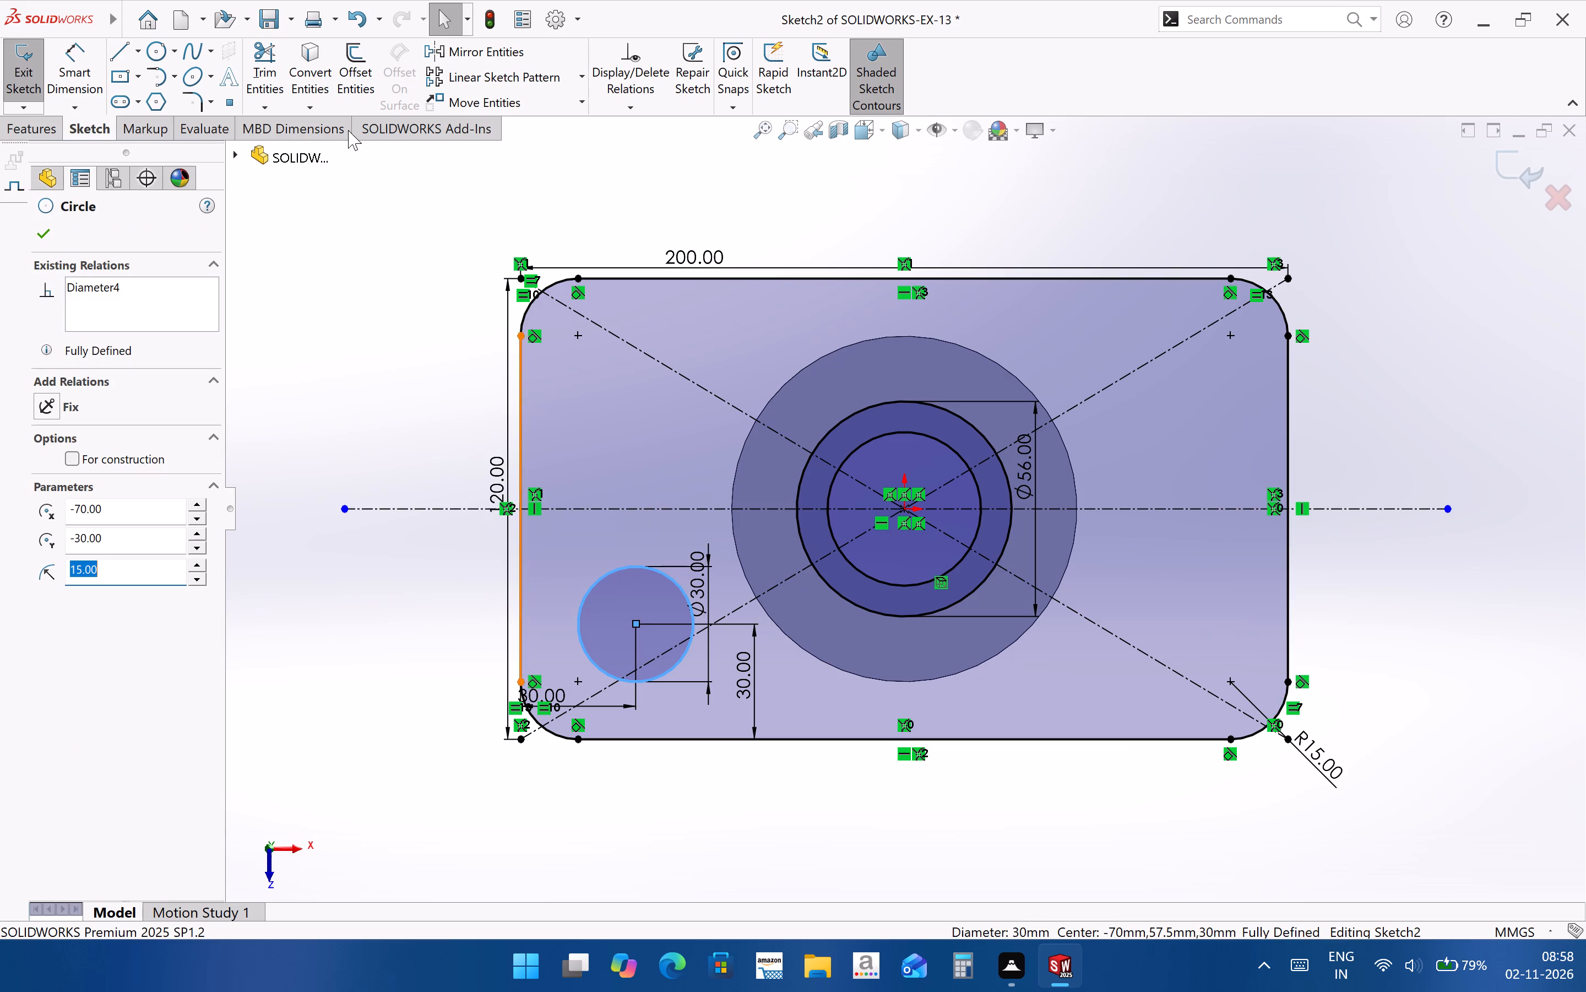
{"action": "left_click", "coordinate": [452, 53]}
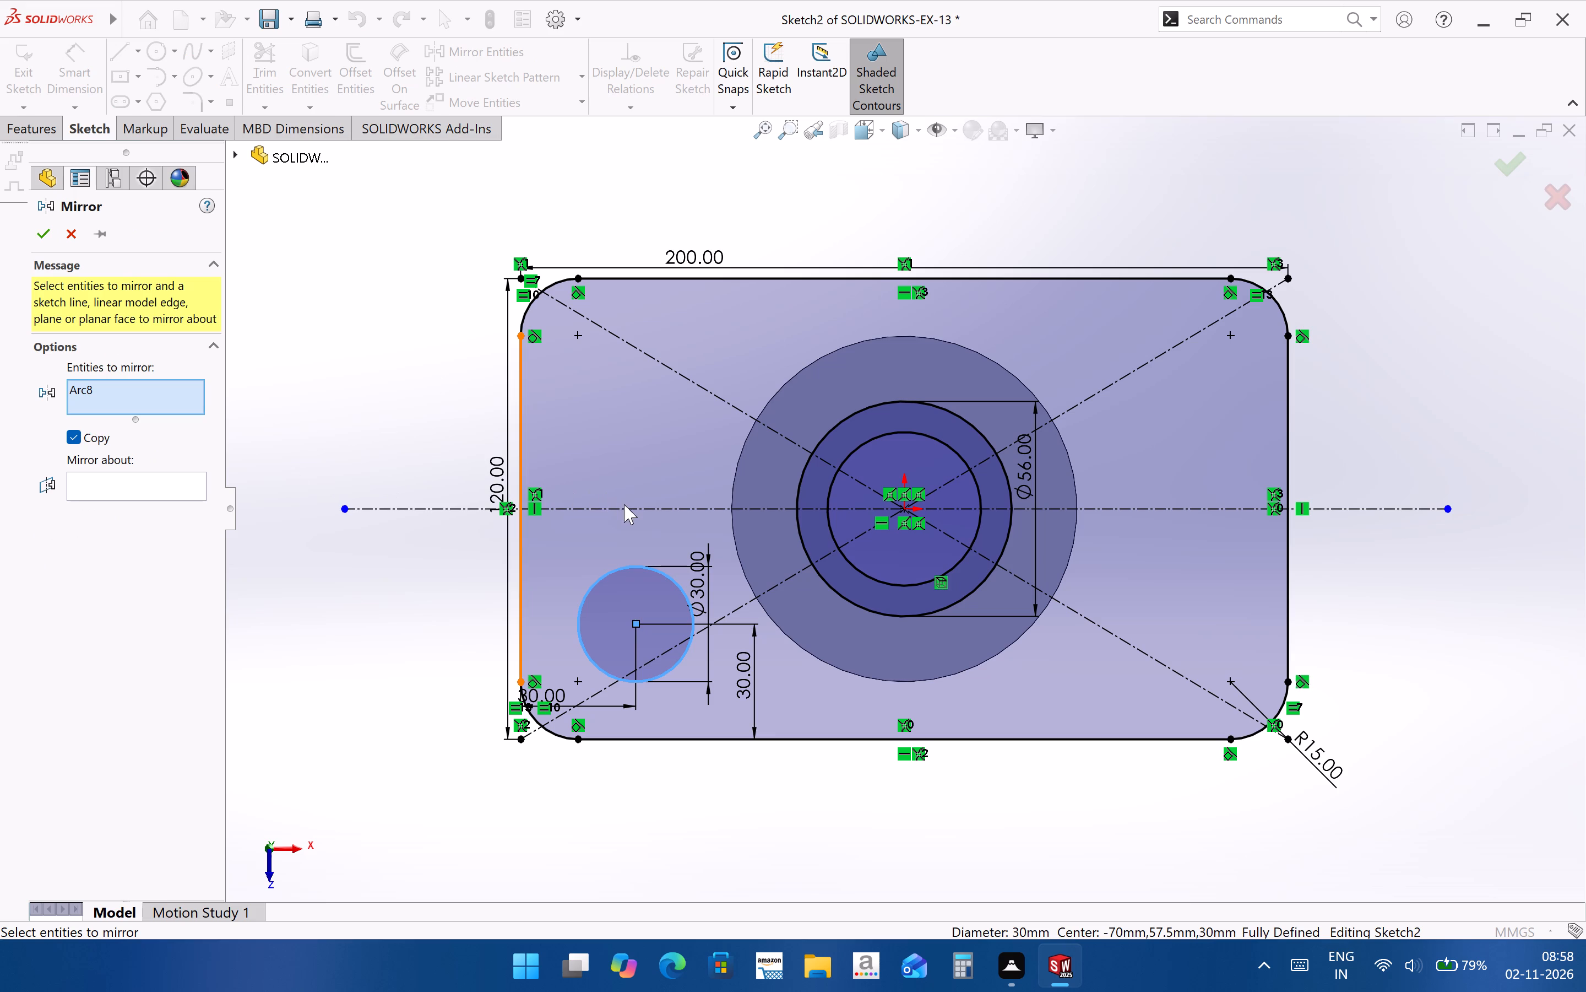
{"action": "left_click", "coordinate": [111, 477]}
{"action": "left_click", "coordinate": [585, 508]}
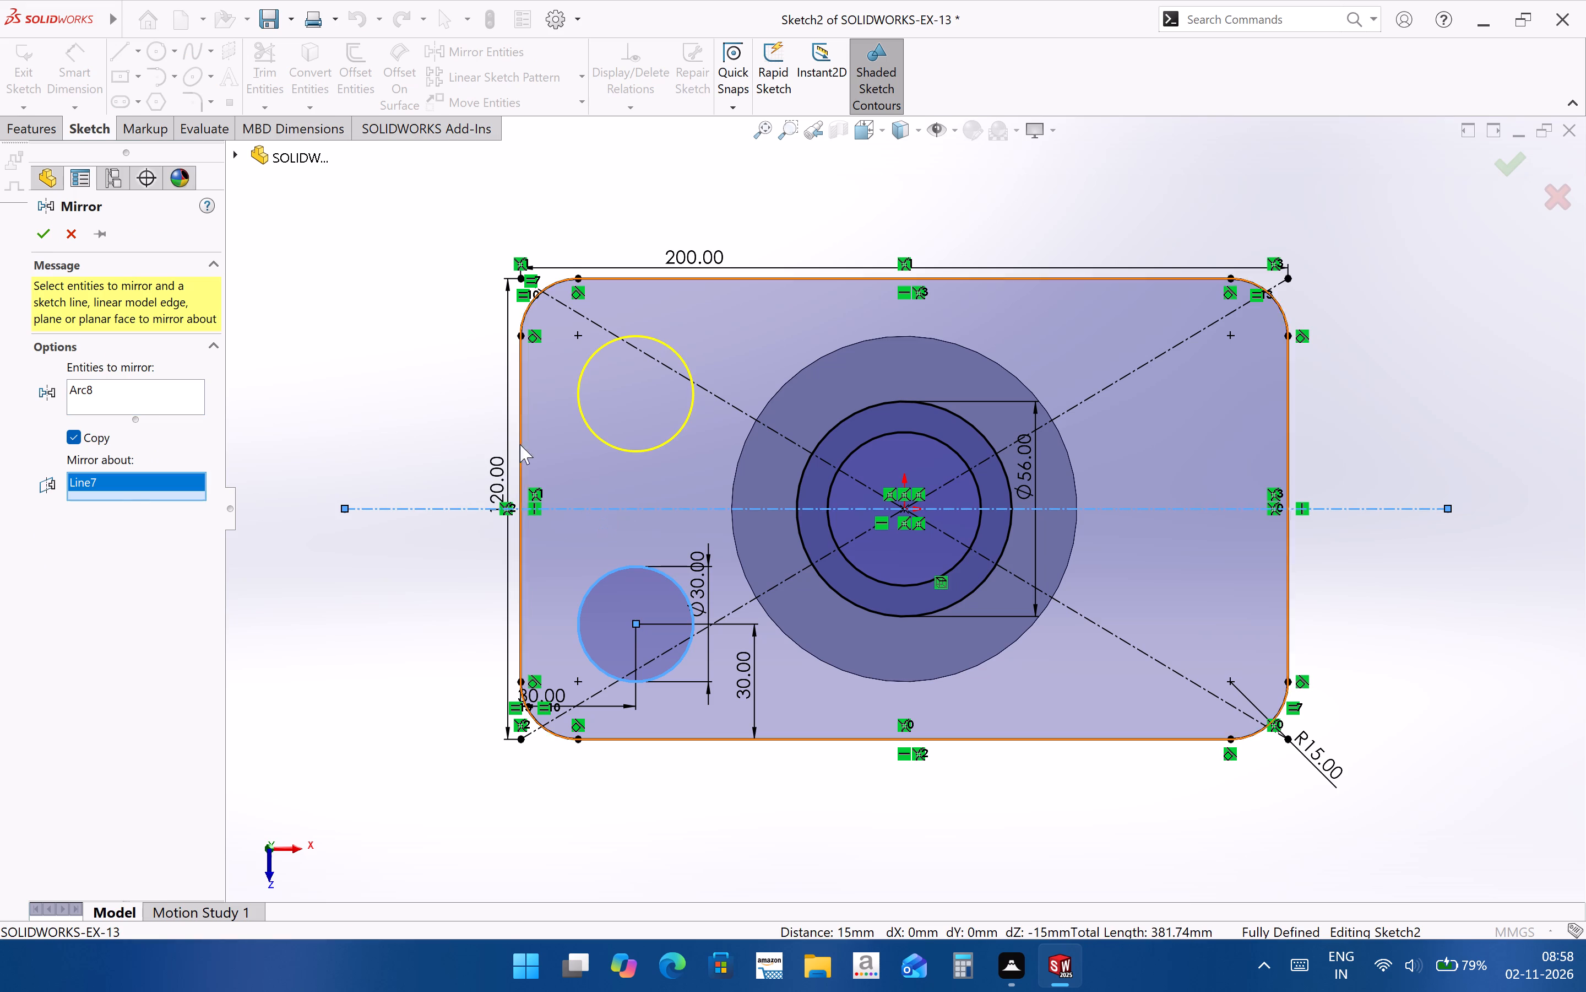
{"action": "left_click", "coordinate": [55, 243]}
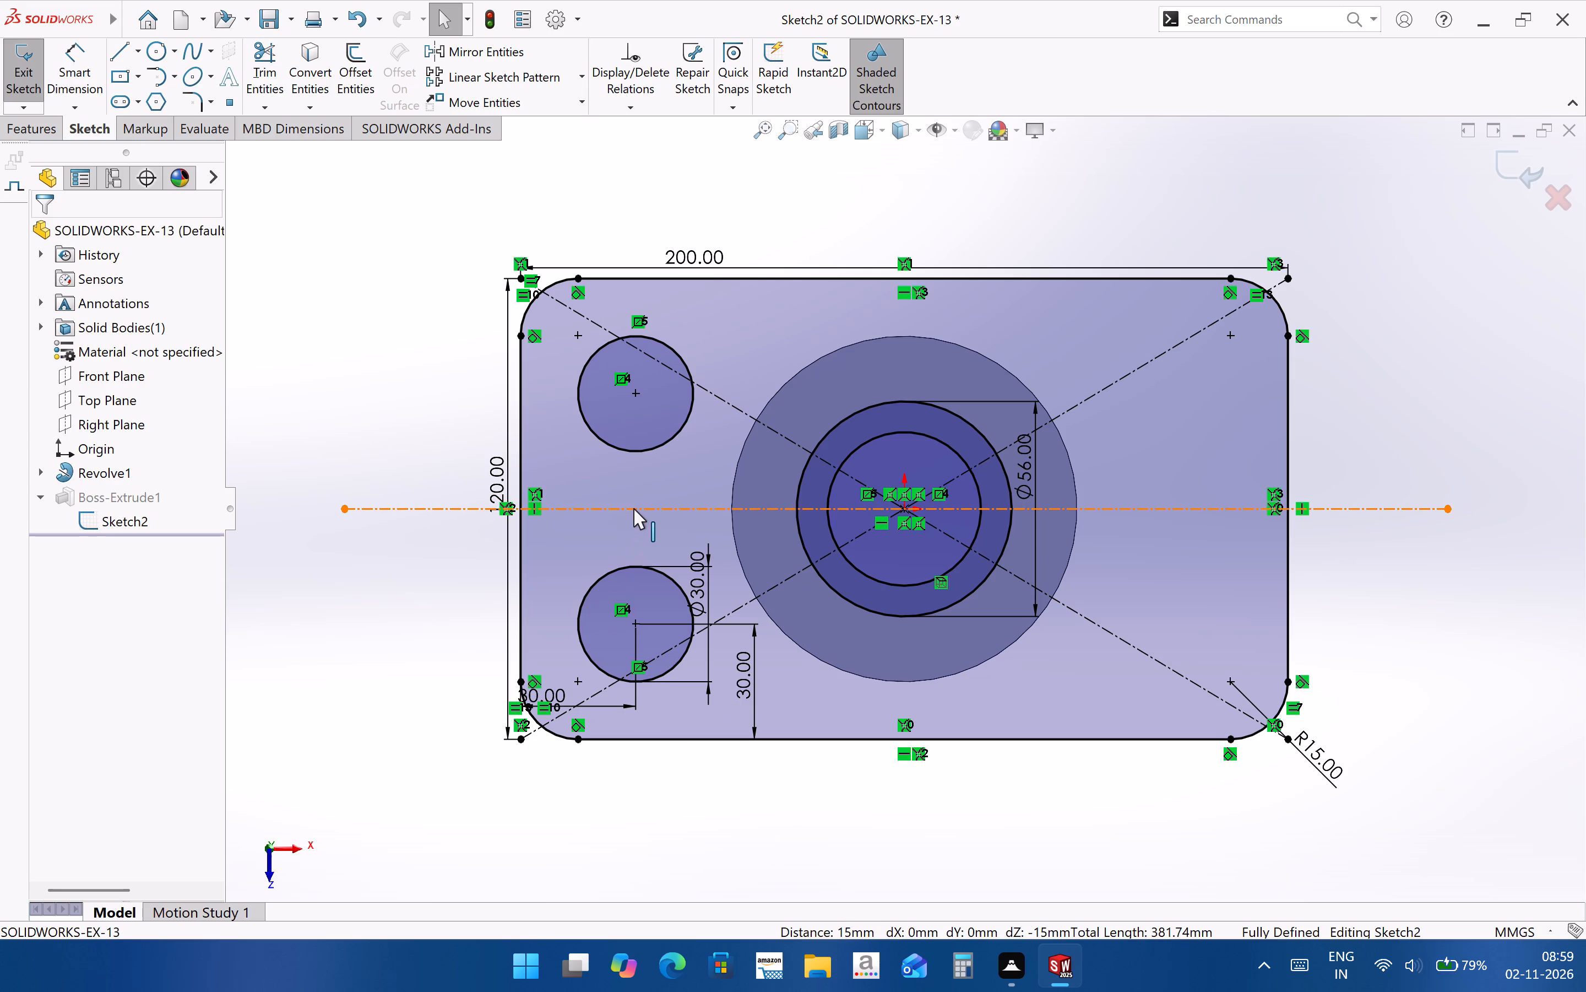
Sketch a vertical centerline joining the centres of the upper-left and lower-left 30 mm circles.
{"action": "left_click", "coordinate": [142, 62]}
{"action": "left_click", "coordinate": [169, 111]}
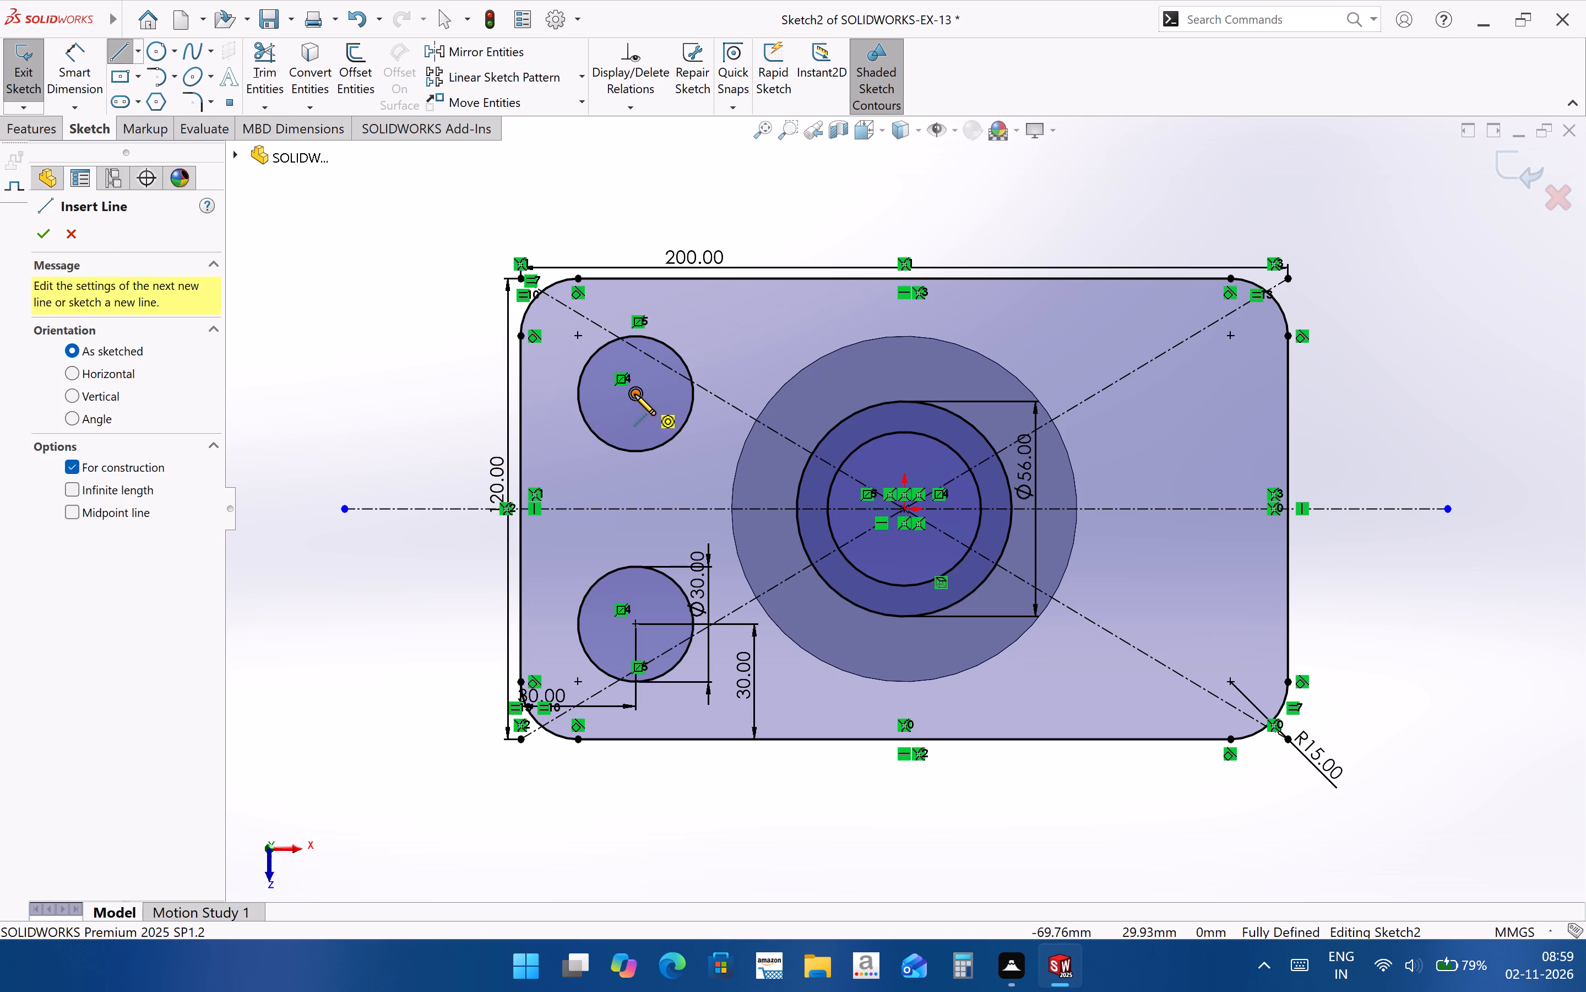
{"action": "left_click", "coordinate": [634, 393]}
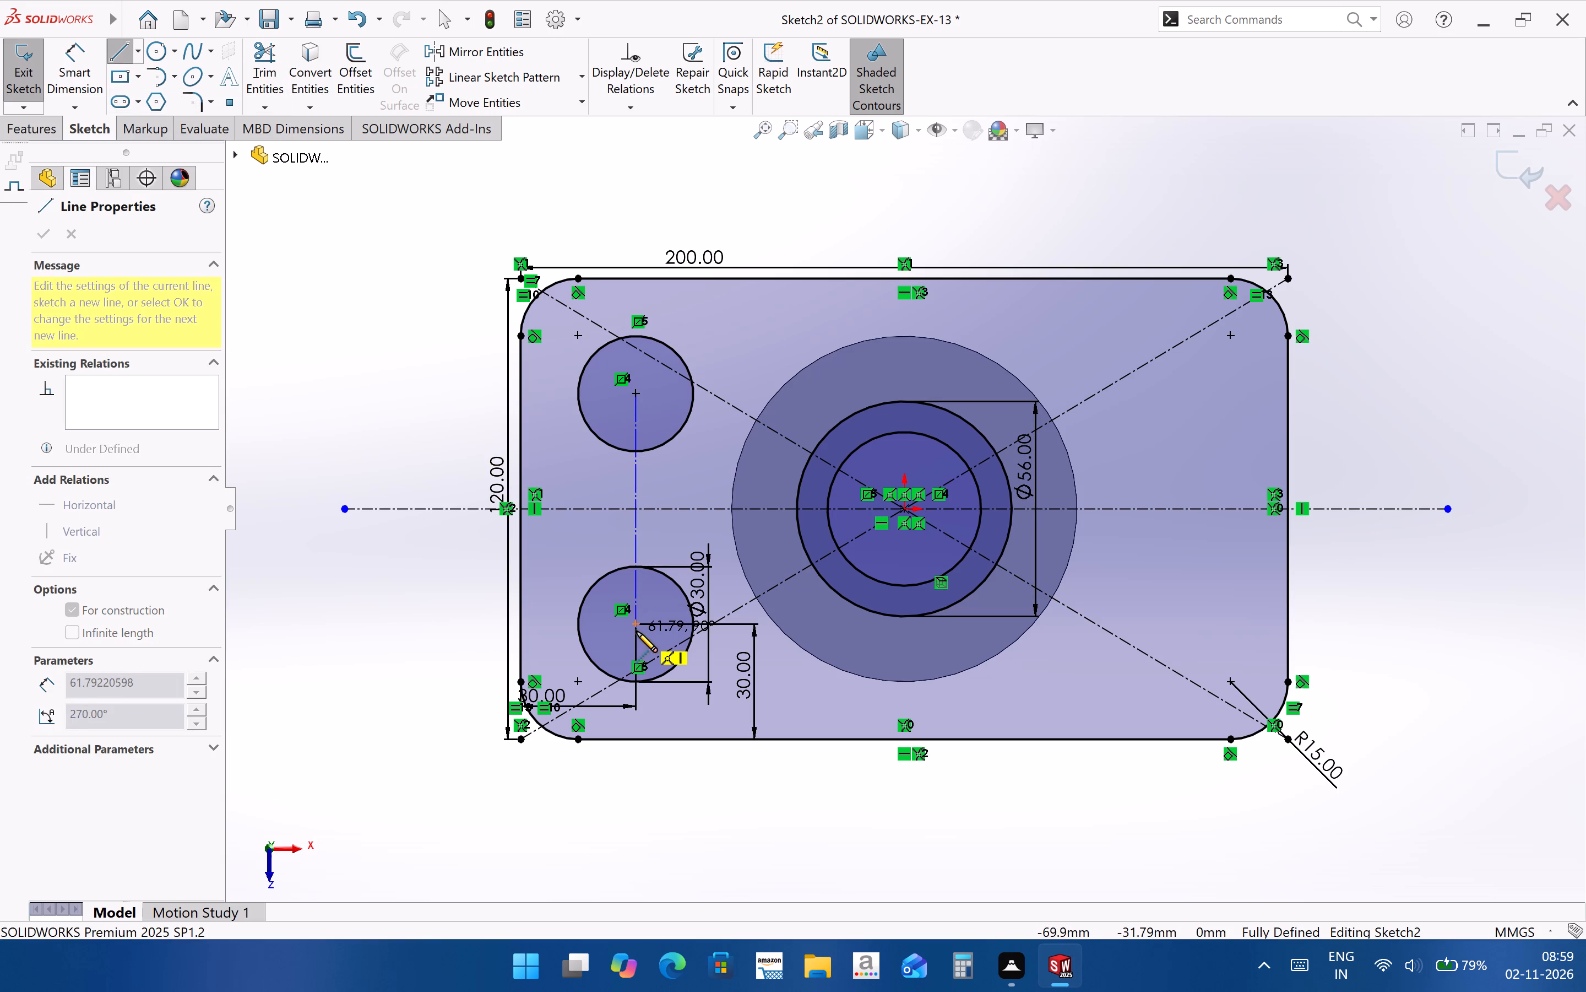
{"action": "left_click", "coordinate": [636, 627]}
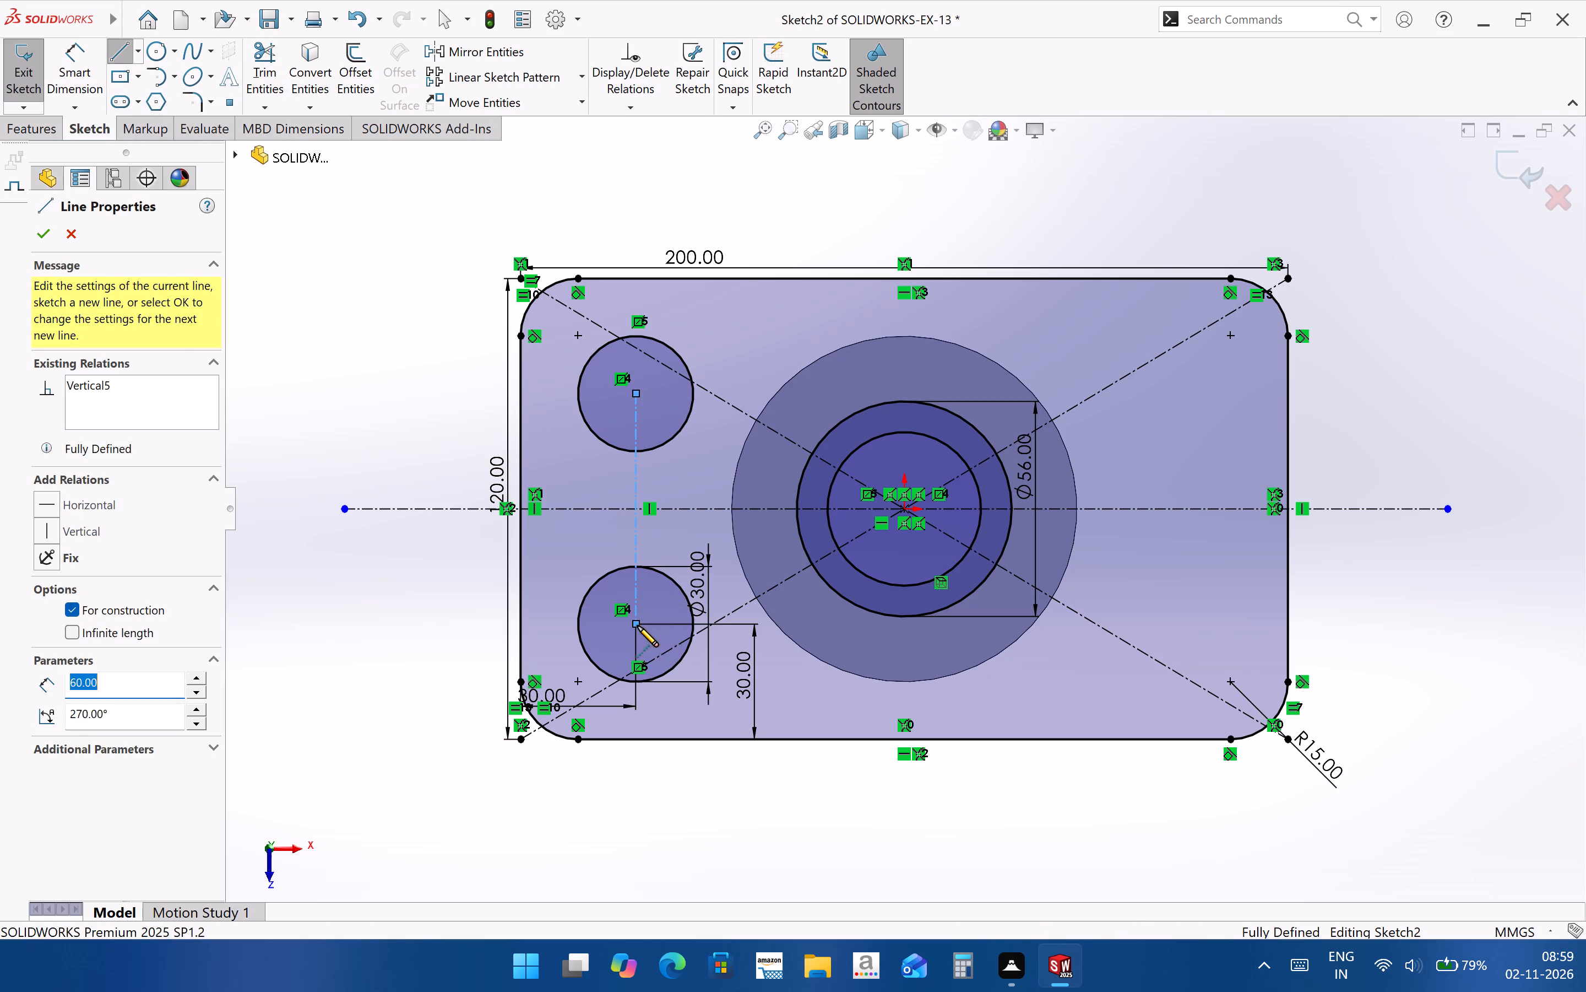
{"action": "key", "text": "Escape"}
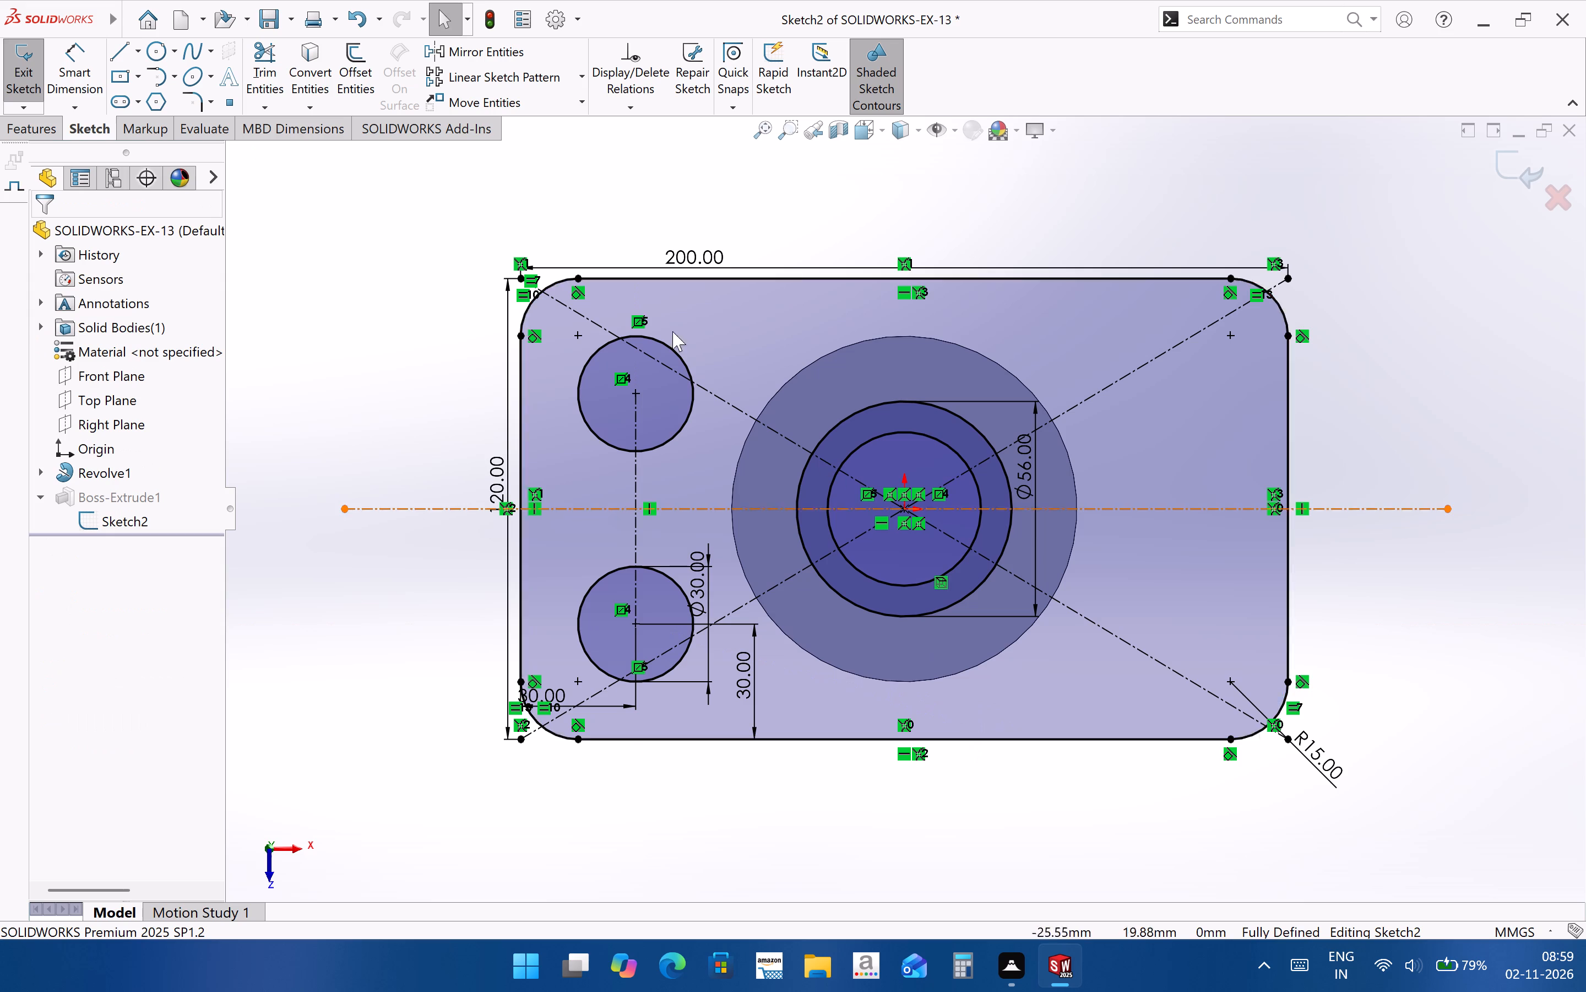
Sketch a circle of about 6.8 mm radius centred at the midpoint of the vertical centerline between the two left circles.
{"action": "left_click", "coordinate": [161, 62]}
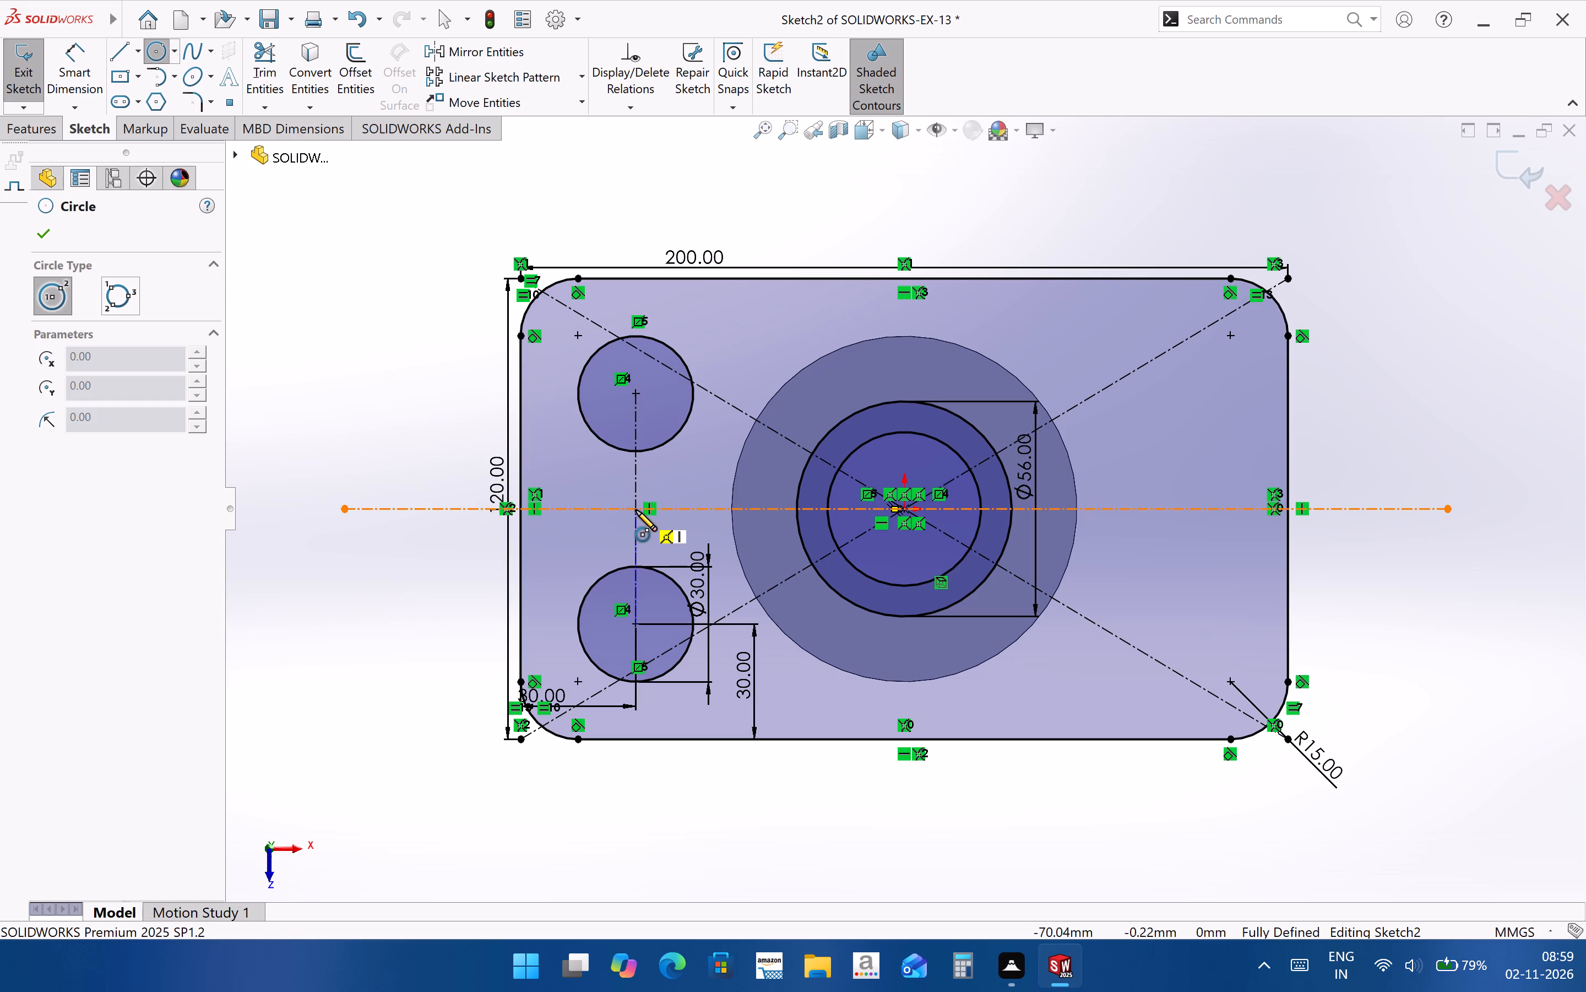
{"action": "left_click", "coordinate": [636, 510]}
{"action": "left_click", "coordinate": [645, 484]}
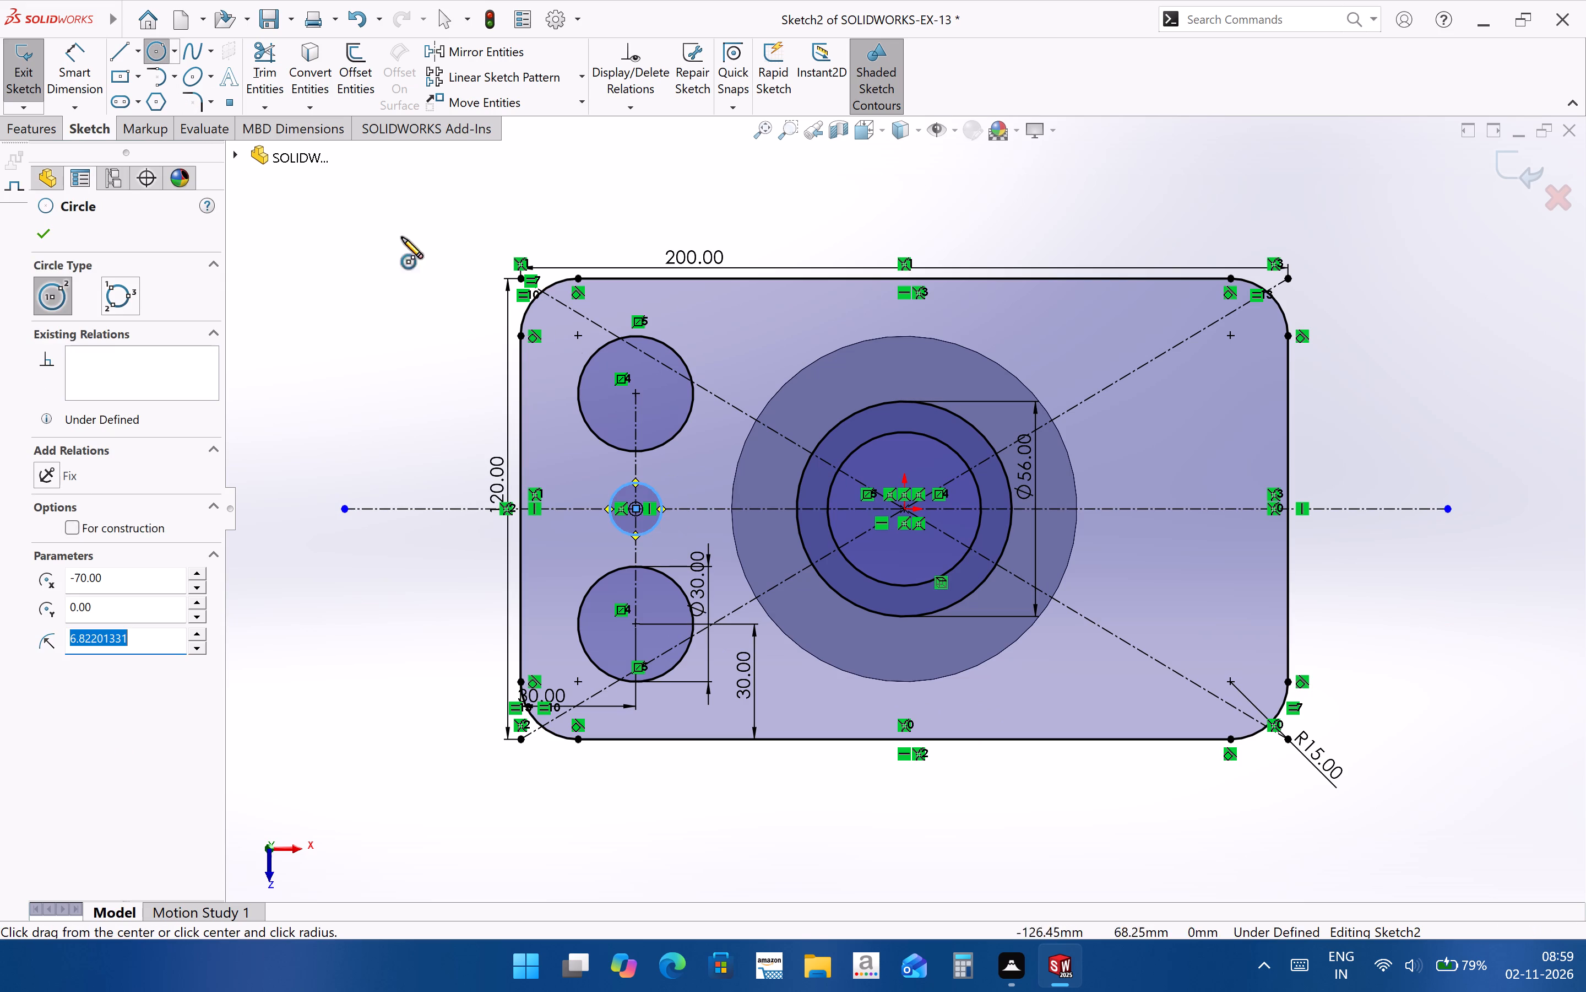
Dimension the small circle between the two left circles to a diameter of 20 mm.
{"action": "left_click", "coordinate": [87, 80]}
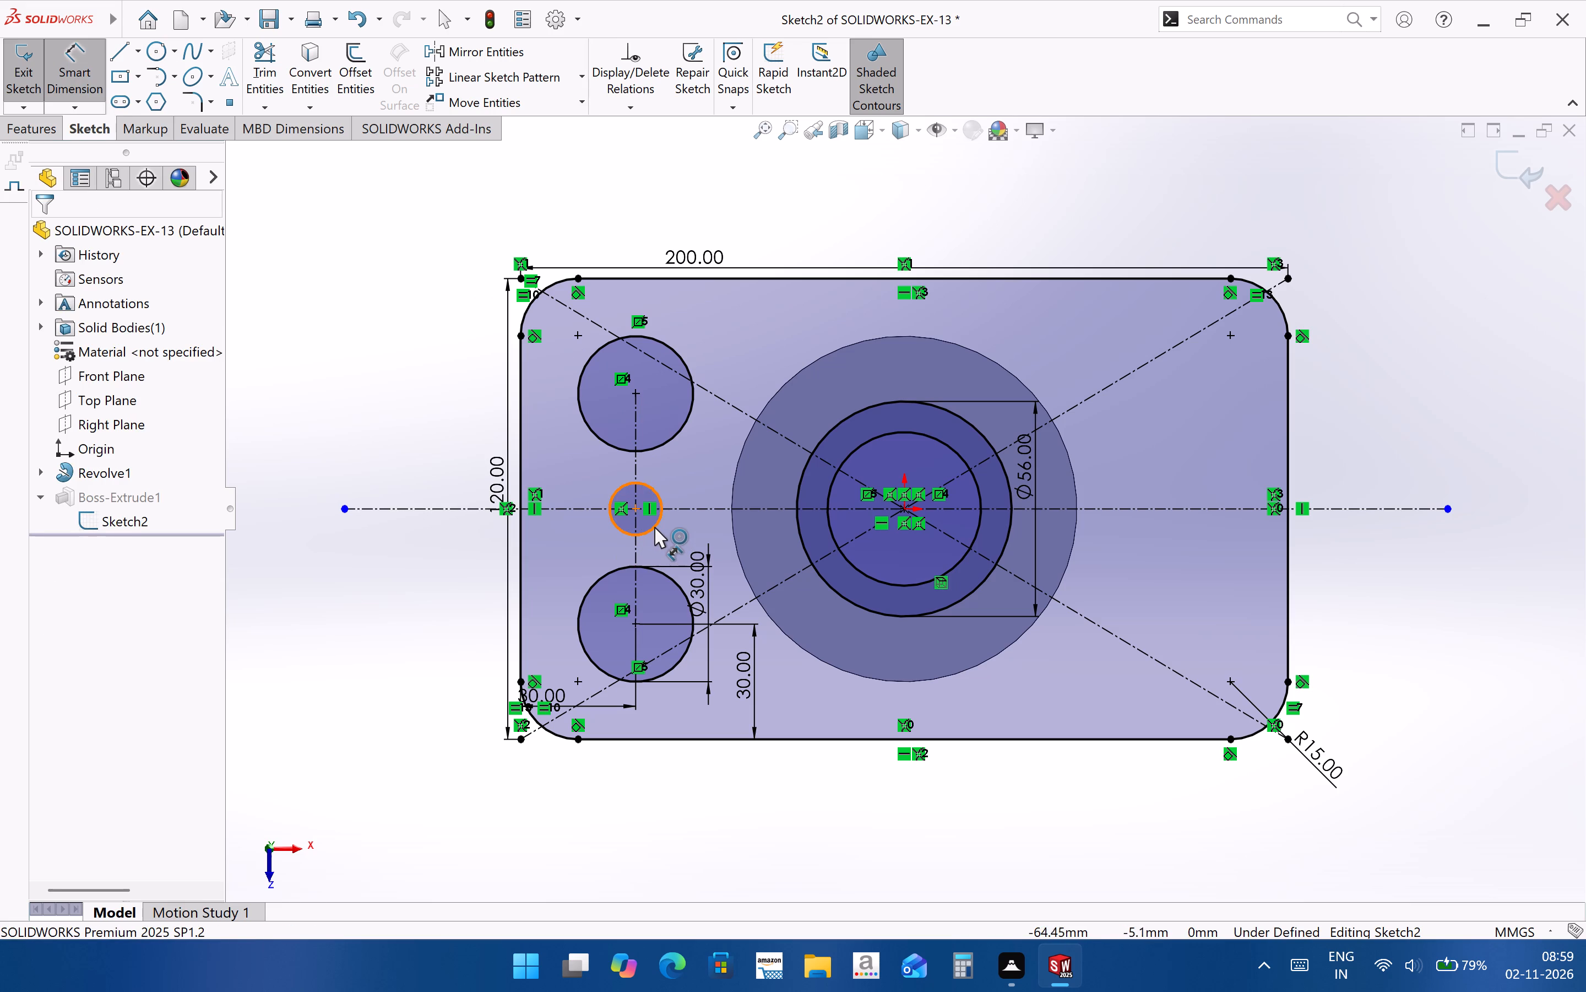
{"action": "left_click", "coordinate": [654, 527]}
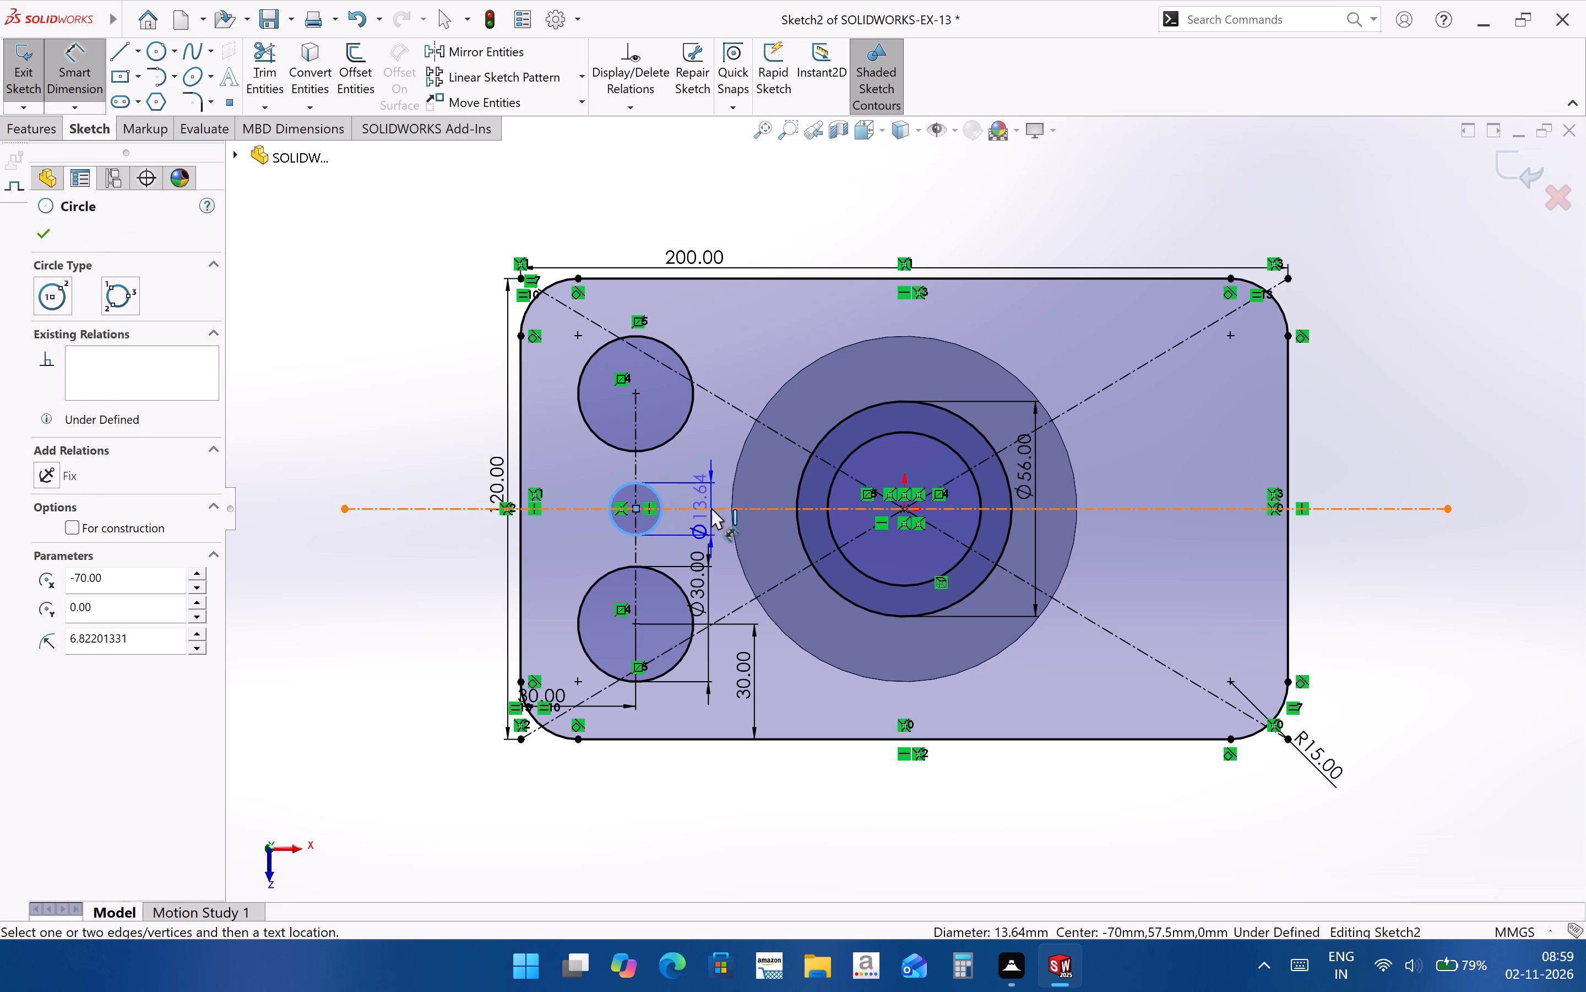
{"action": "left_click", "coordinate": [702, 494]}
{"action": "type", "text": "20"}
{"action": "key", "text": "Return"}
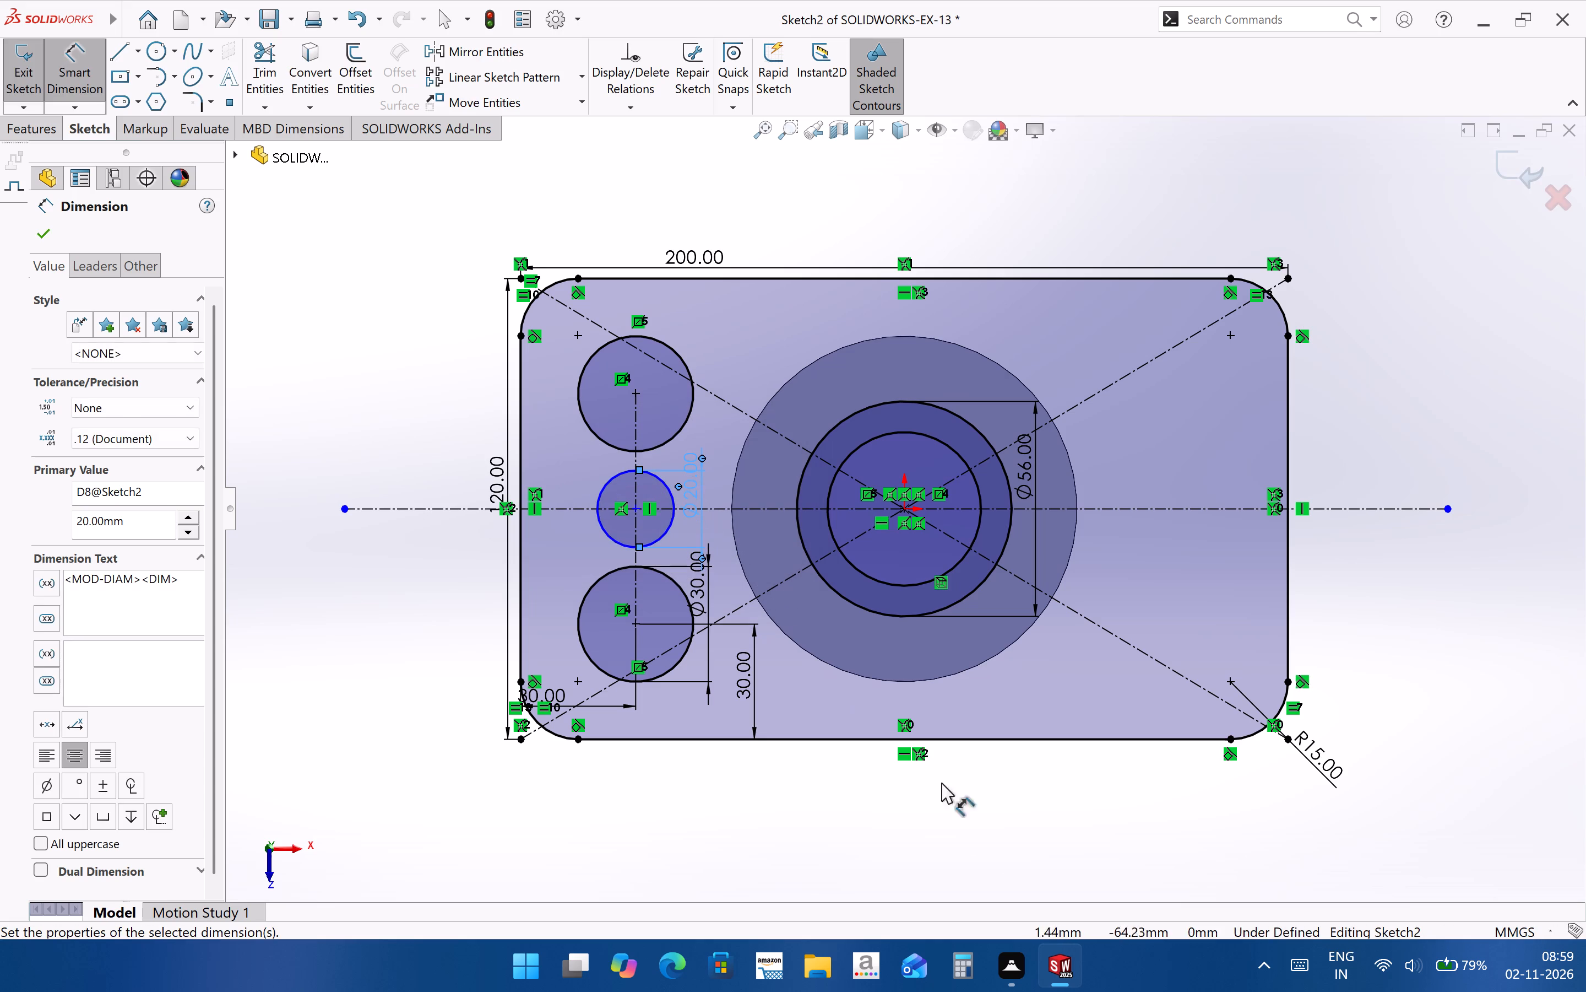
{"action": "left_click", "coordinate": [979, 874]}
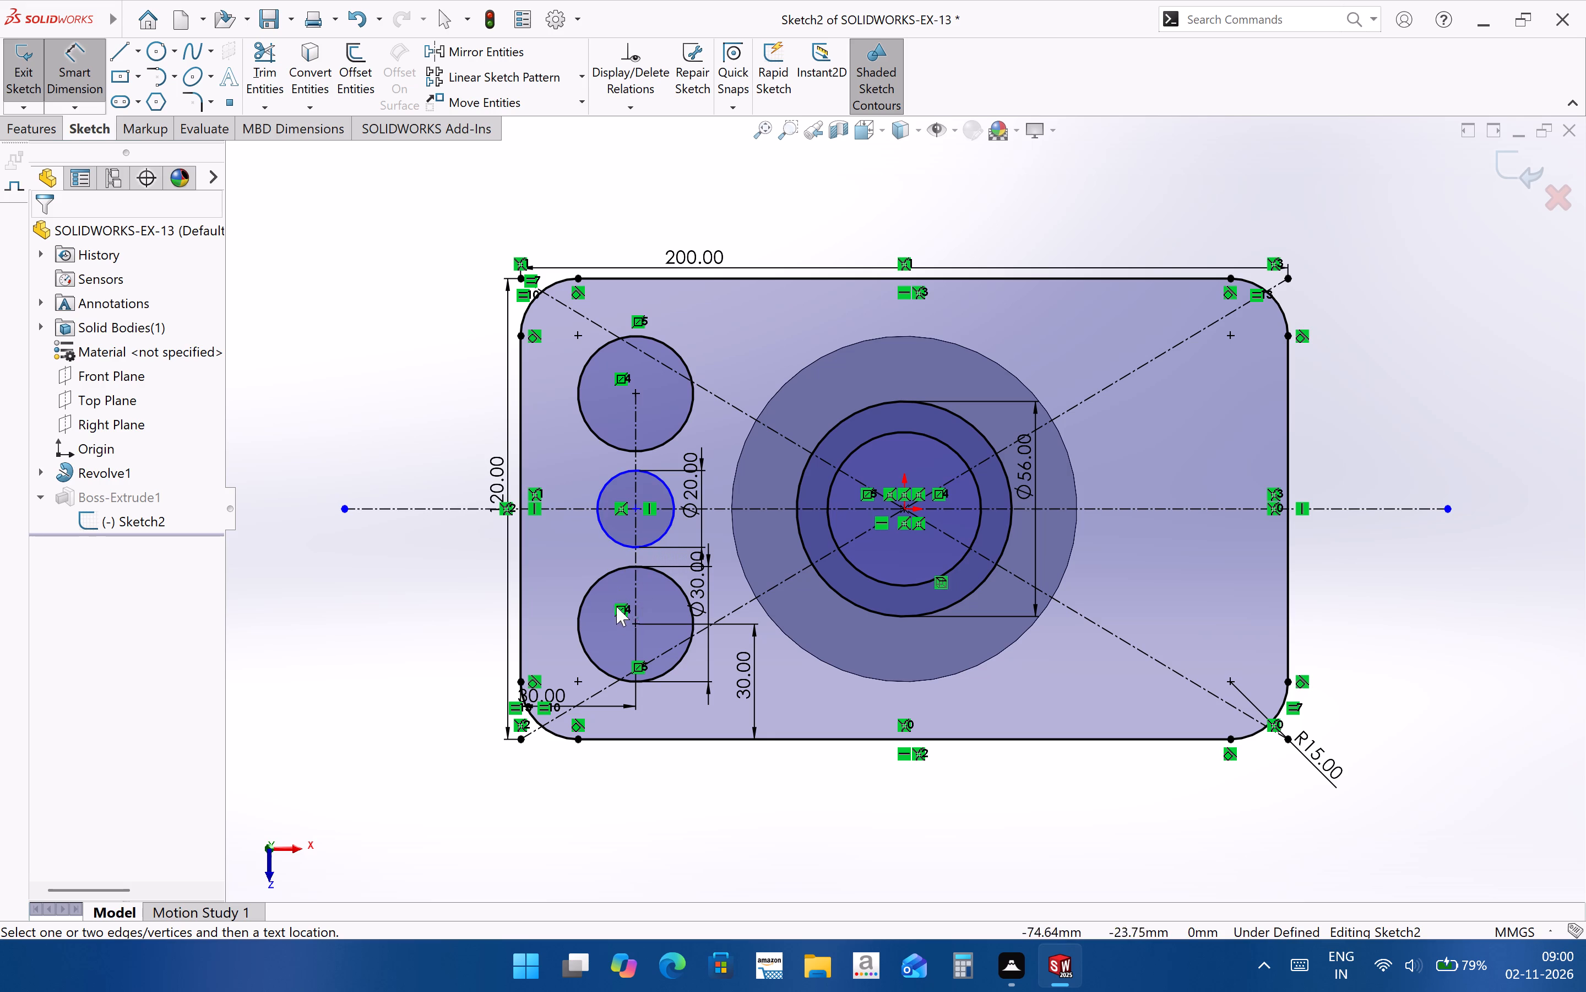
{"action": "left_click", "coordinate": [860, 873]}
{"action": "scroll", "coordinate": [647, 482], "scroll_direction": "up", "scroll_amount": 2}
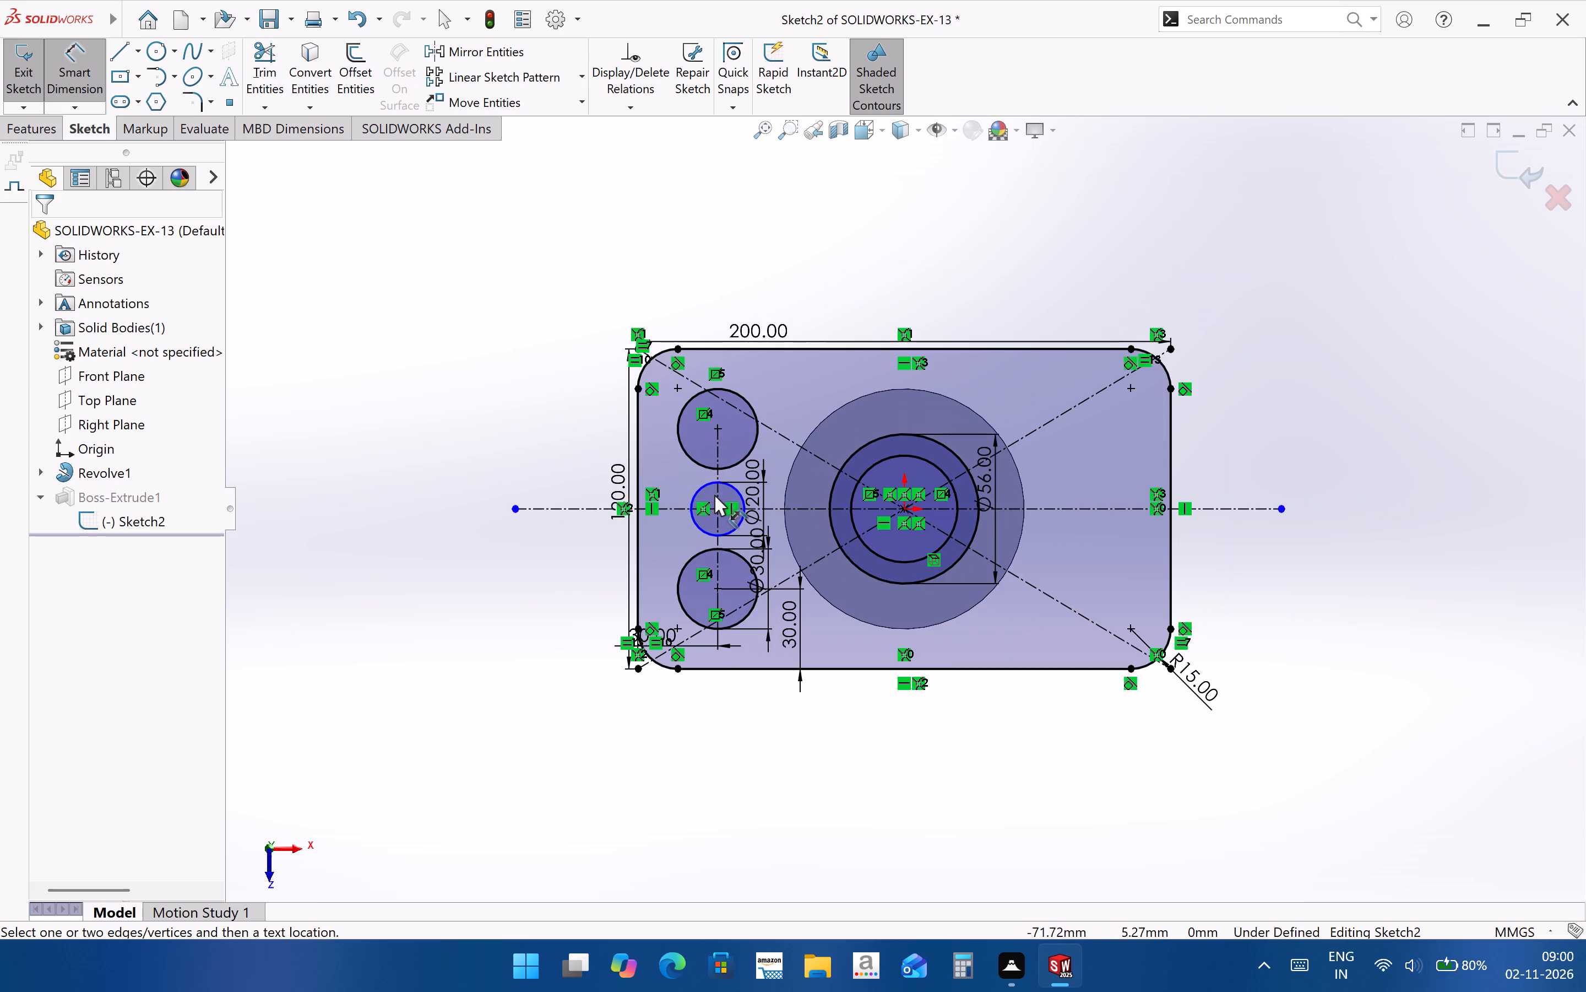
Dimension the horizontal distance from the plate's left edge to the centre of the 20 mm circle as 30 mm.
{"action": "scroll", "coordinate": [714, 495], "scroll_direction": "down", "scroll_amount": 1}
{"action": "scroll", "coordinate": [734, 494], "scroll_direction": "up", "scroll_amount": 1}
{"action": "scroll", "coordinate": [765, 502], "scroll_direction": "down", "scroll_amount": 7}
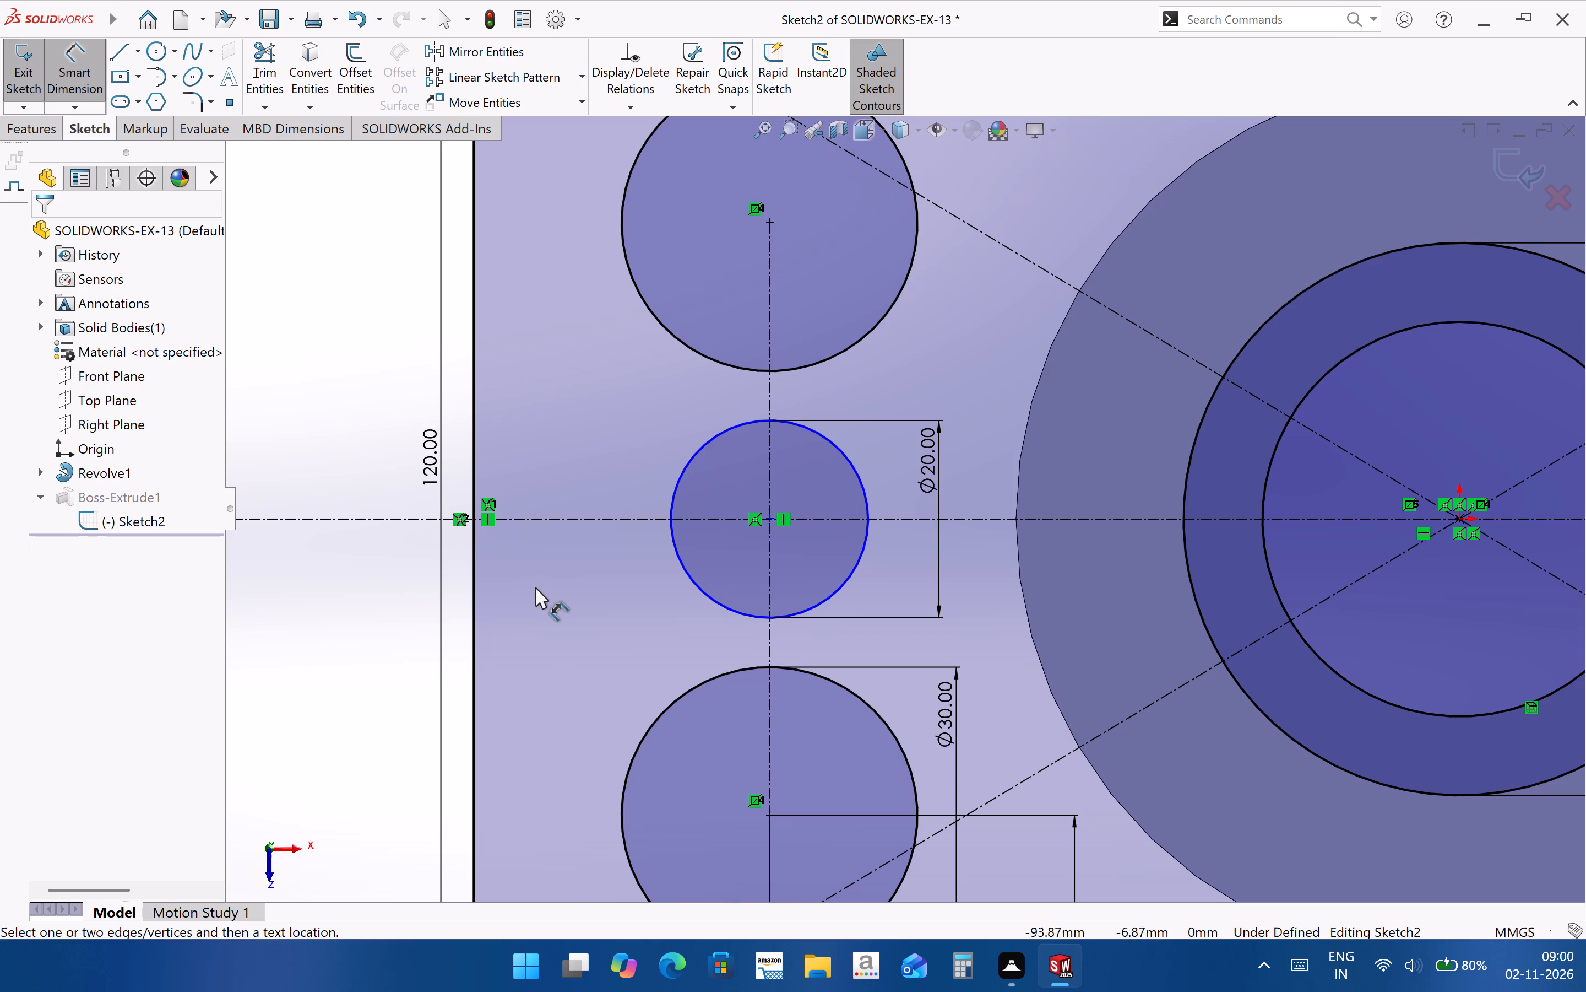
{"action": "scroll", "coordinate": [537, 586], "scroll_direction": "up", "scroll_amount": 1}
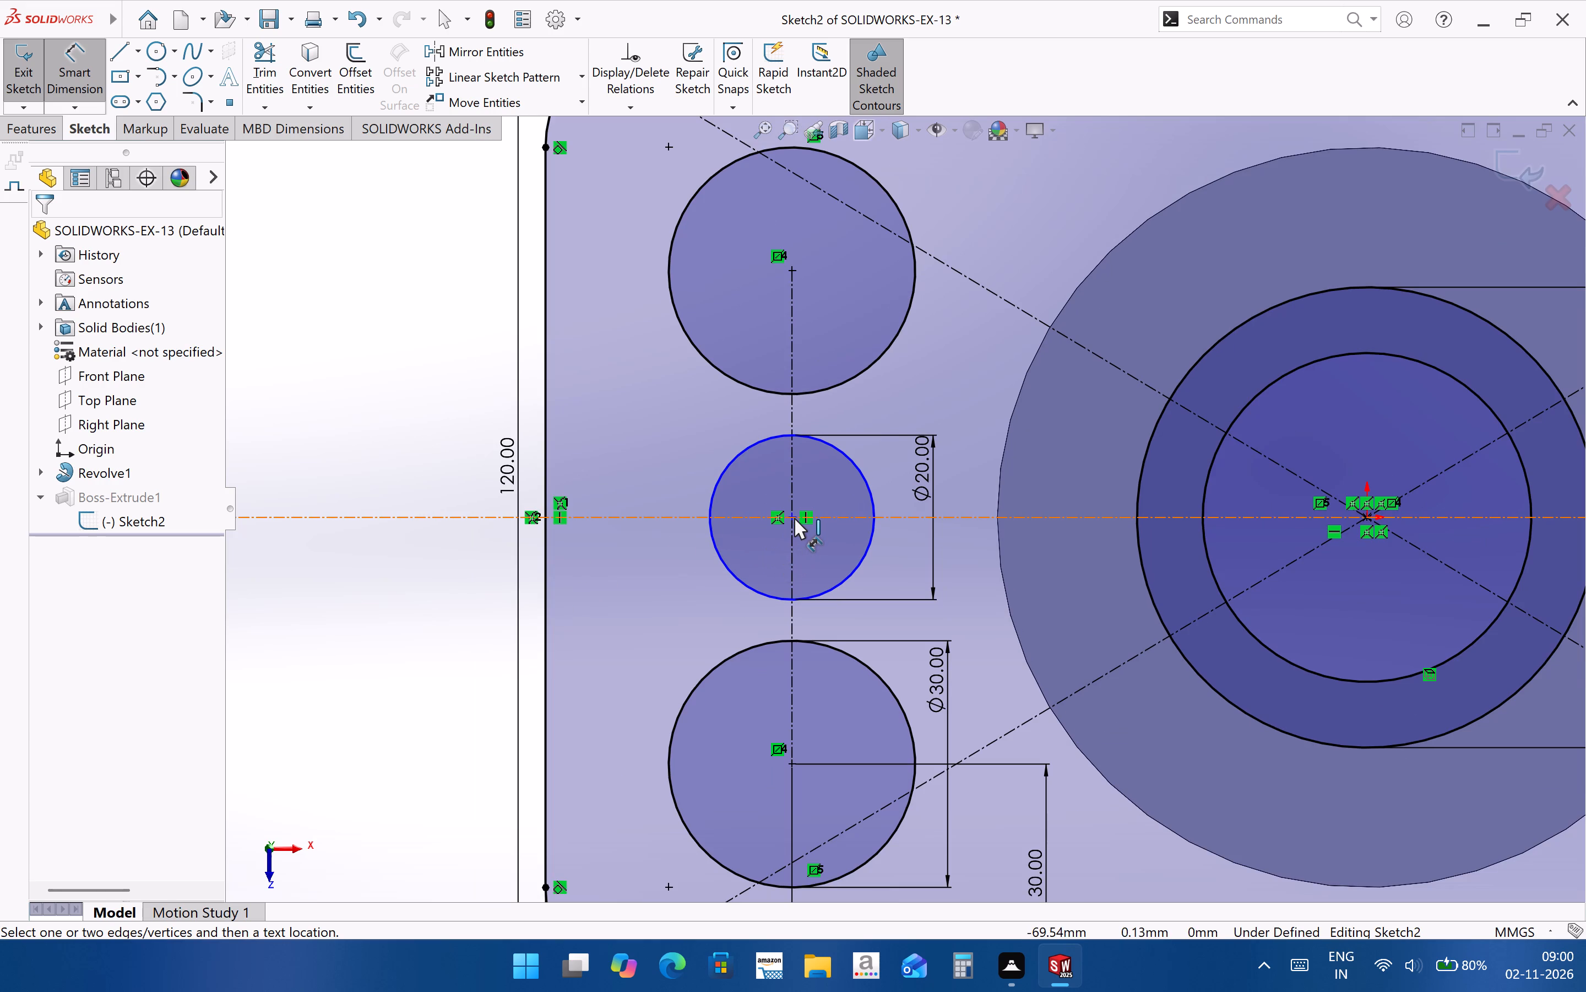
{"action": "left_click", "coordinate": [794, 518]}
{"action": "left_click", "coordinate": [544, 552]}
{"action": "left_click", "coordinate": [618, 551]}
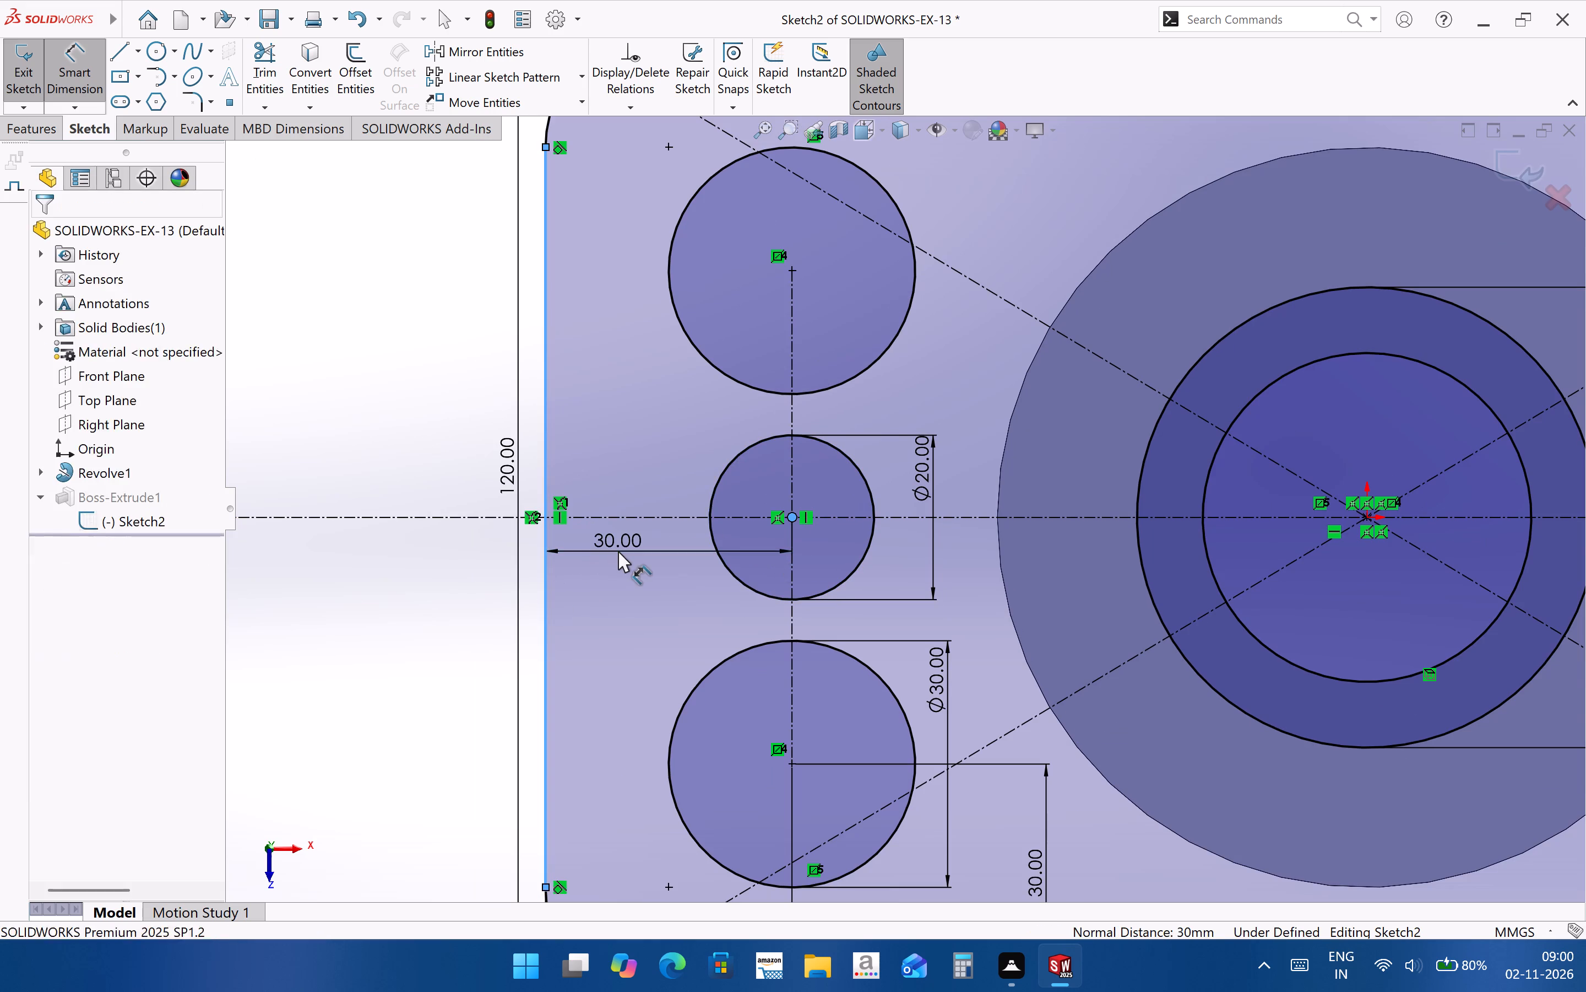
{"action": "left_click", "coordinate": [540, 524]}
{"action": "left_click", "coordinate": [389, 628]}
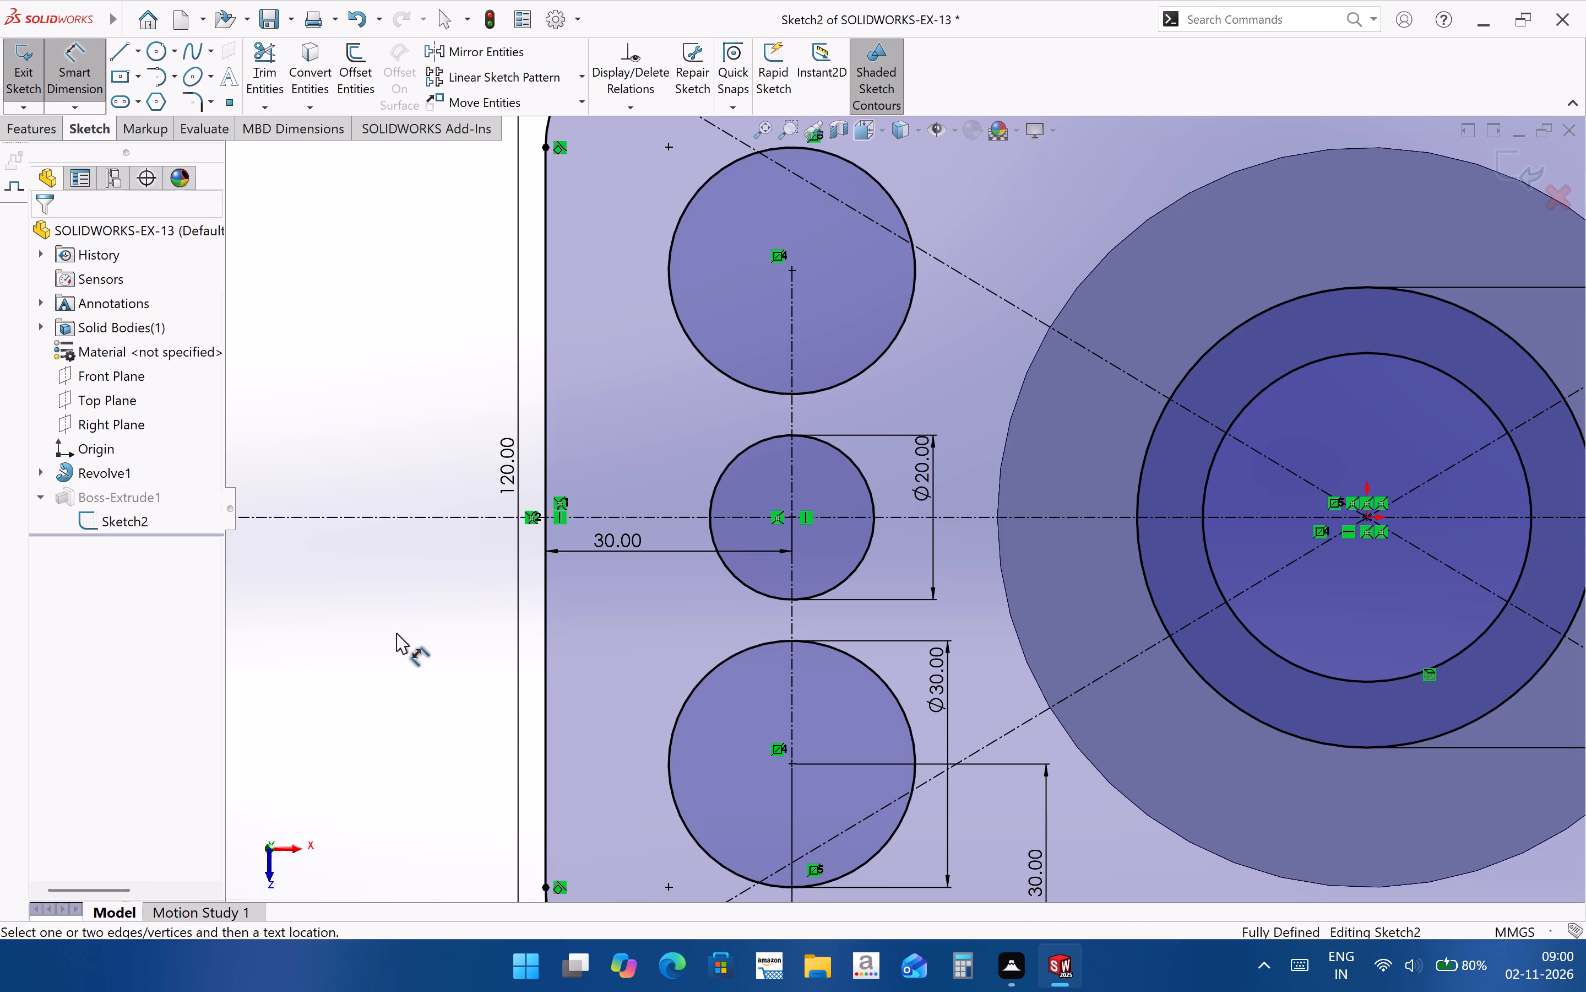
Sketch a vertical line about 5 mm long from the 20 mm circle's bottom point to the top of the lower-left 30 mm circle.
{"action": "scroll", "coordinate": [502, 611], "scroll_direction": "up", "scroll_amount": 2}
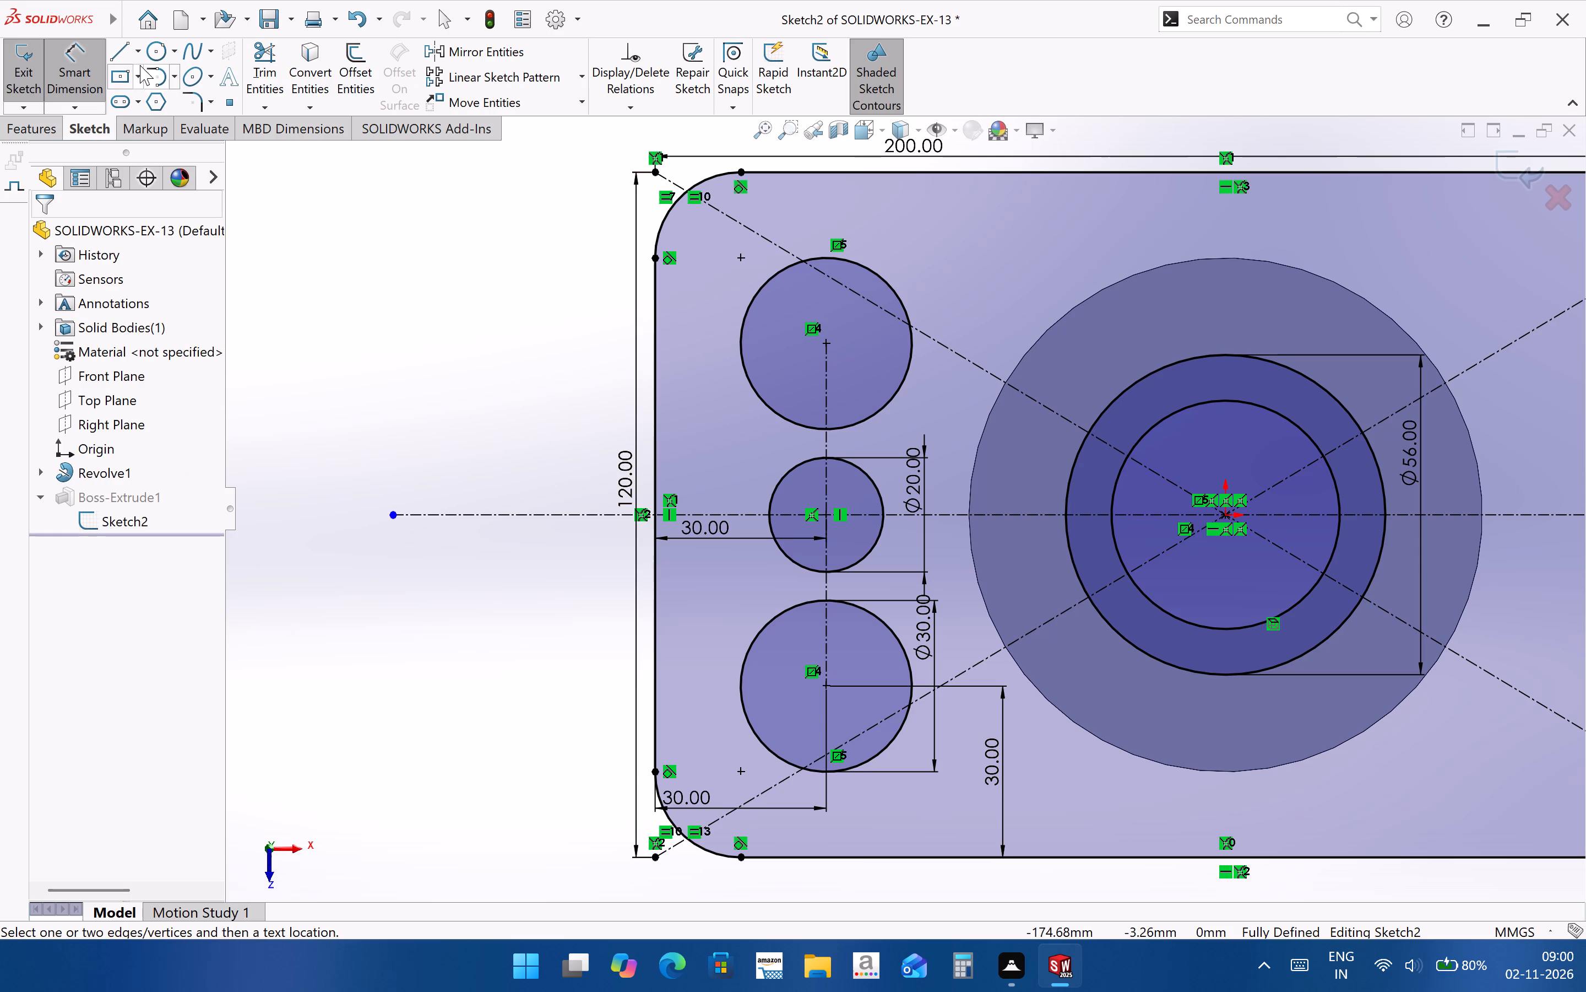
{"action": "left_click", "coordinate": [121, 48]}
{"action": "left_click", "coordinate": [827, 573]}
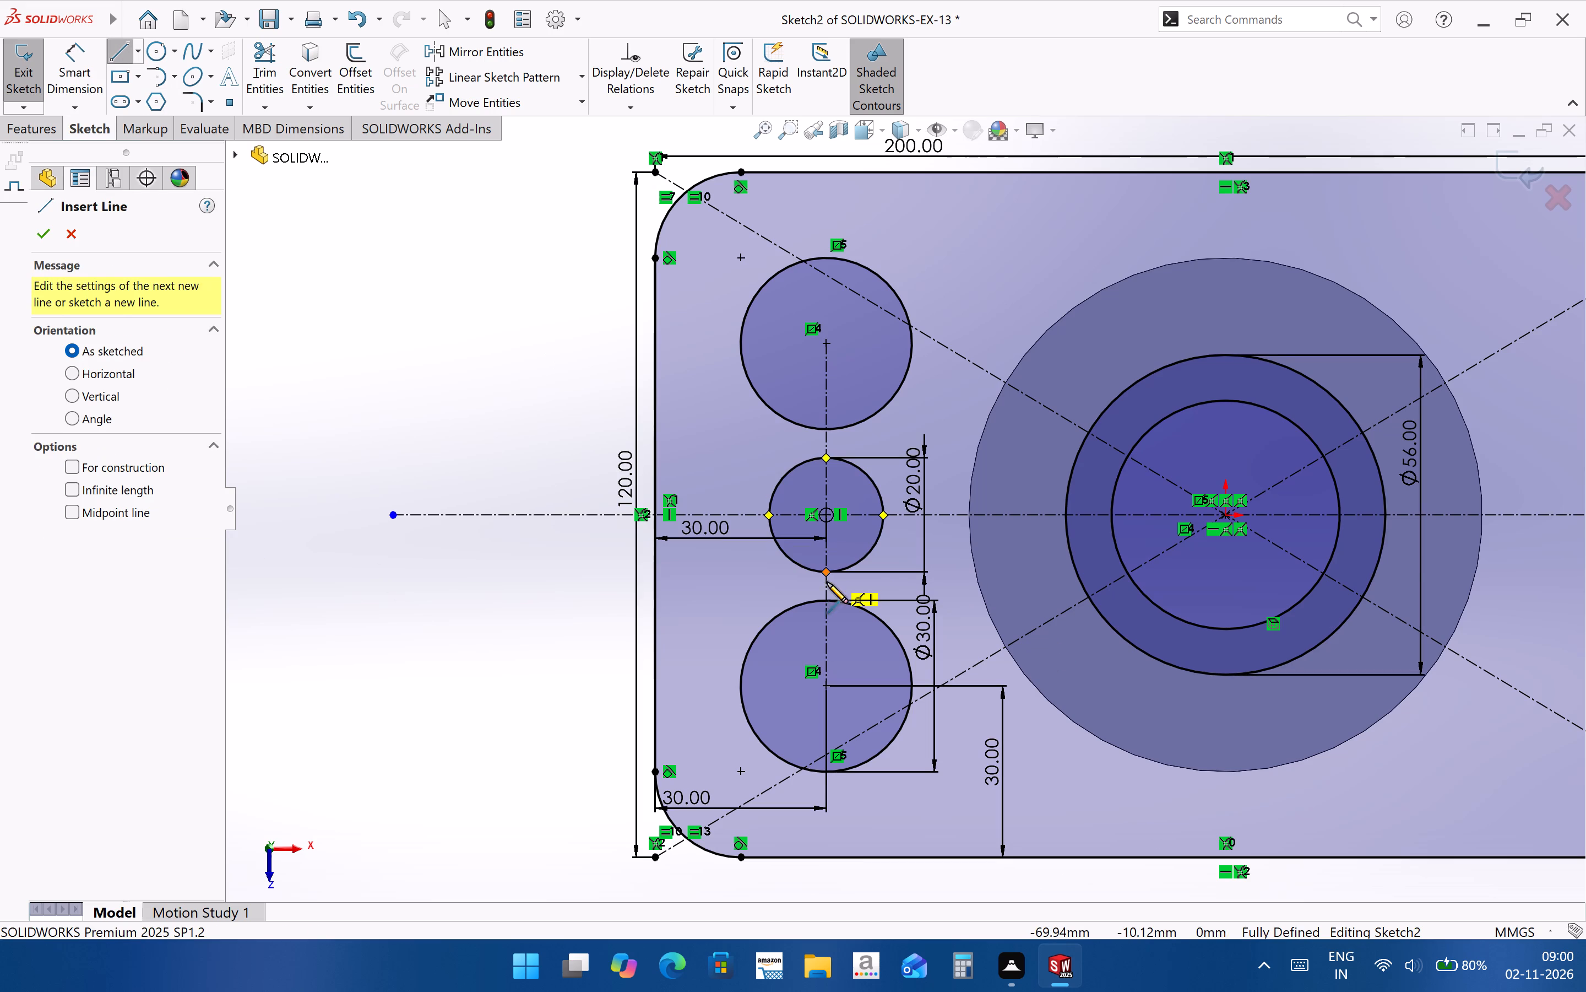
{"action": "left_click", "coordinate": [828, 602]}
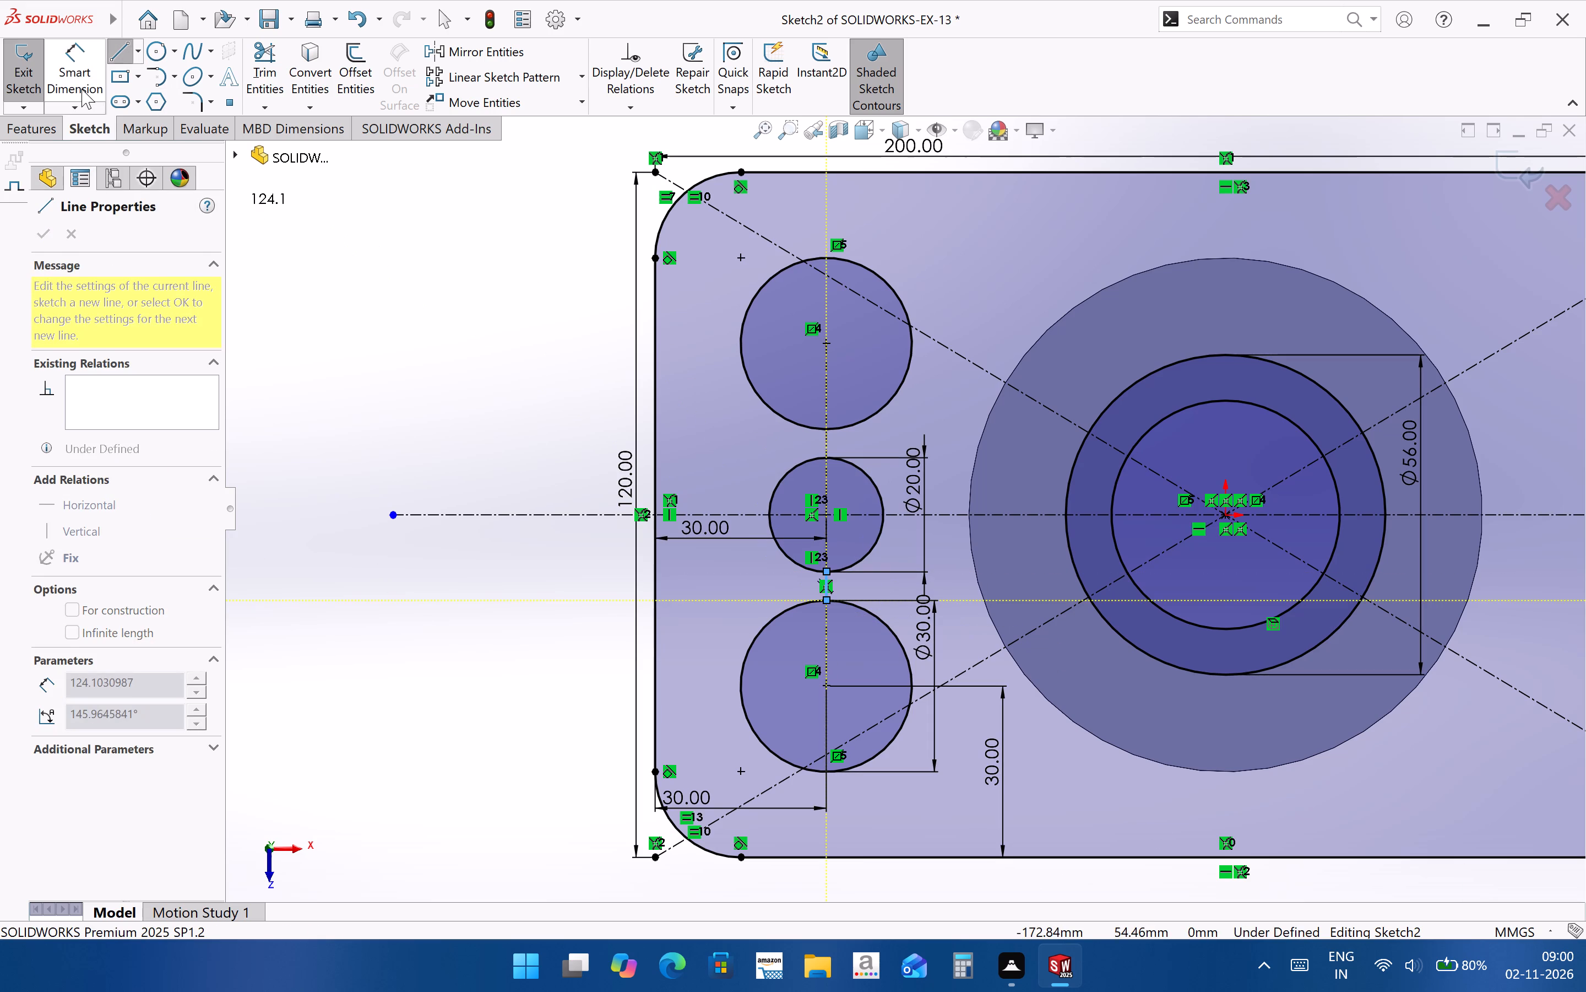
Check the length of the short line between the 20 mm circle and the lower-left circle without placing a dimension.
{"action": "left_click", "coordinate": [82, 89]}
{"action": "scroll", "coordinate": [852, 583], "scroll_direction": "down", "scroll_amount": 4}
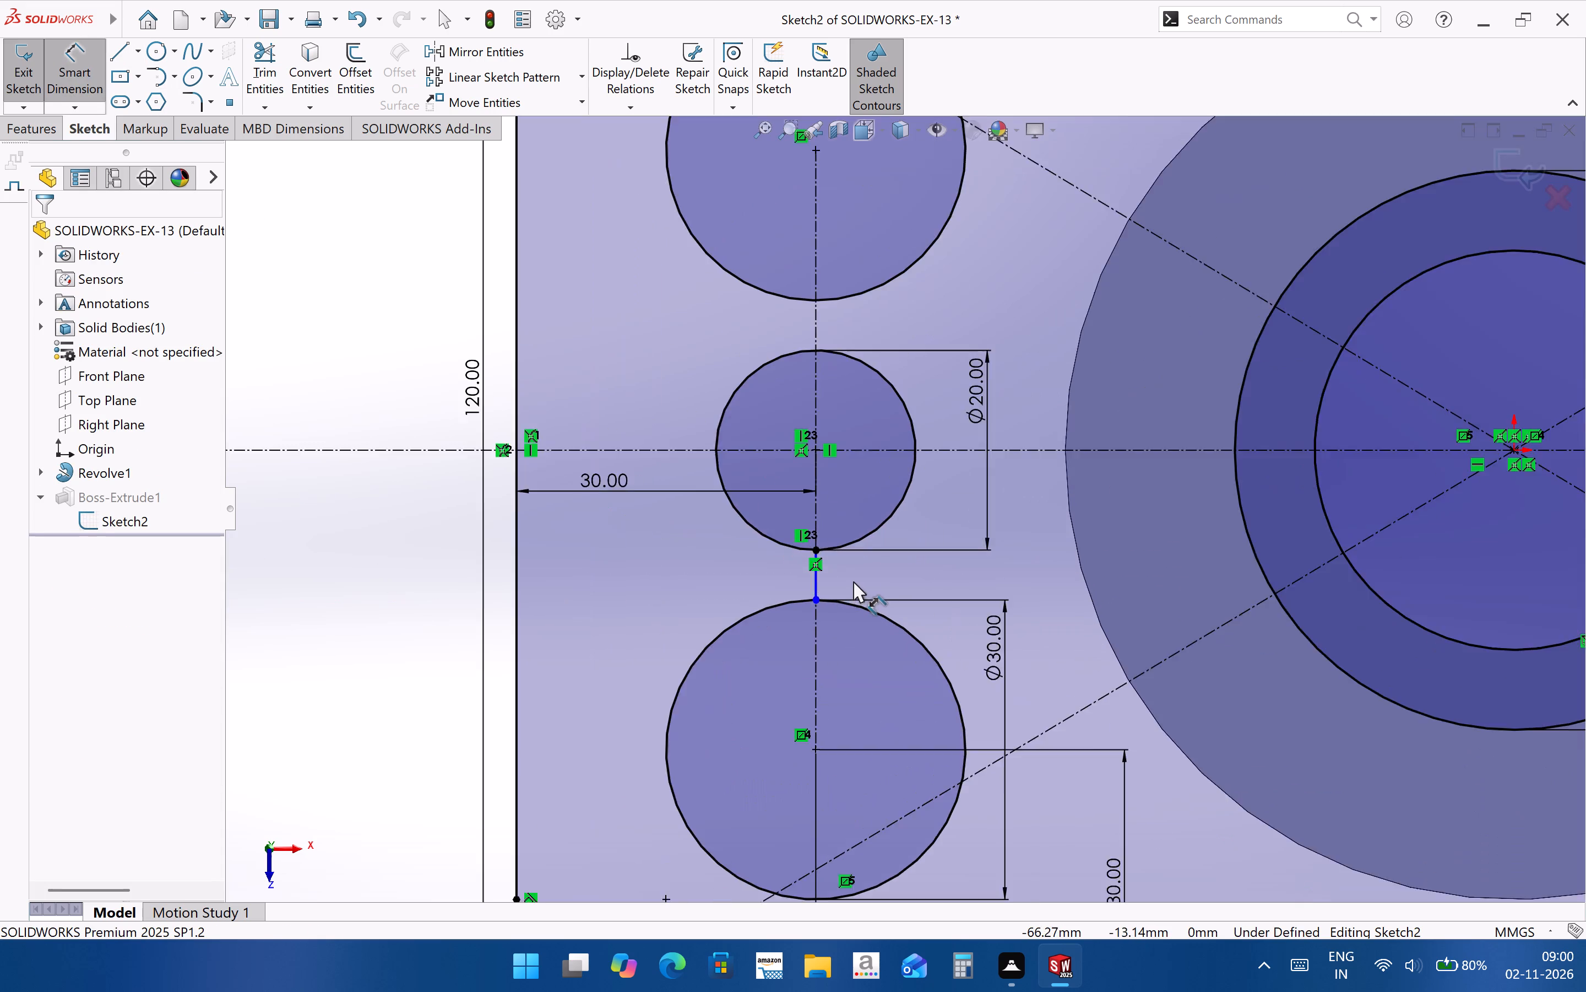
{"action": "scroll", "coordinate": [853, 581], "scroll_direction": "down", "scroll_amount": 1}
{"action": "left_click", "coordinate": [806, 585]}
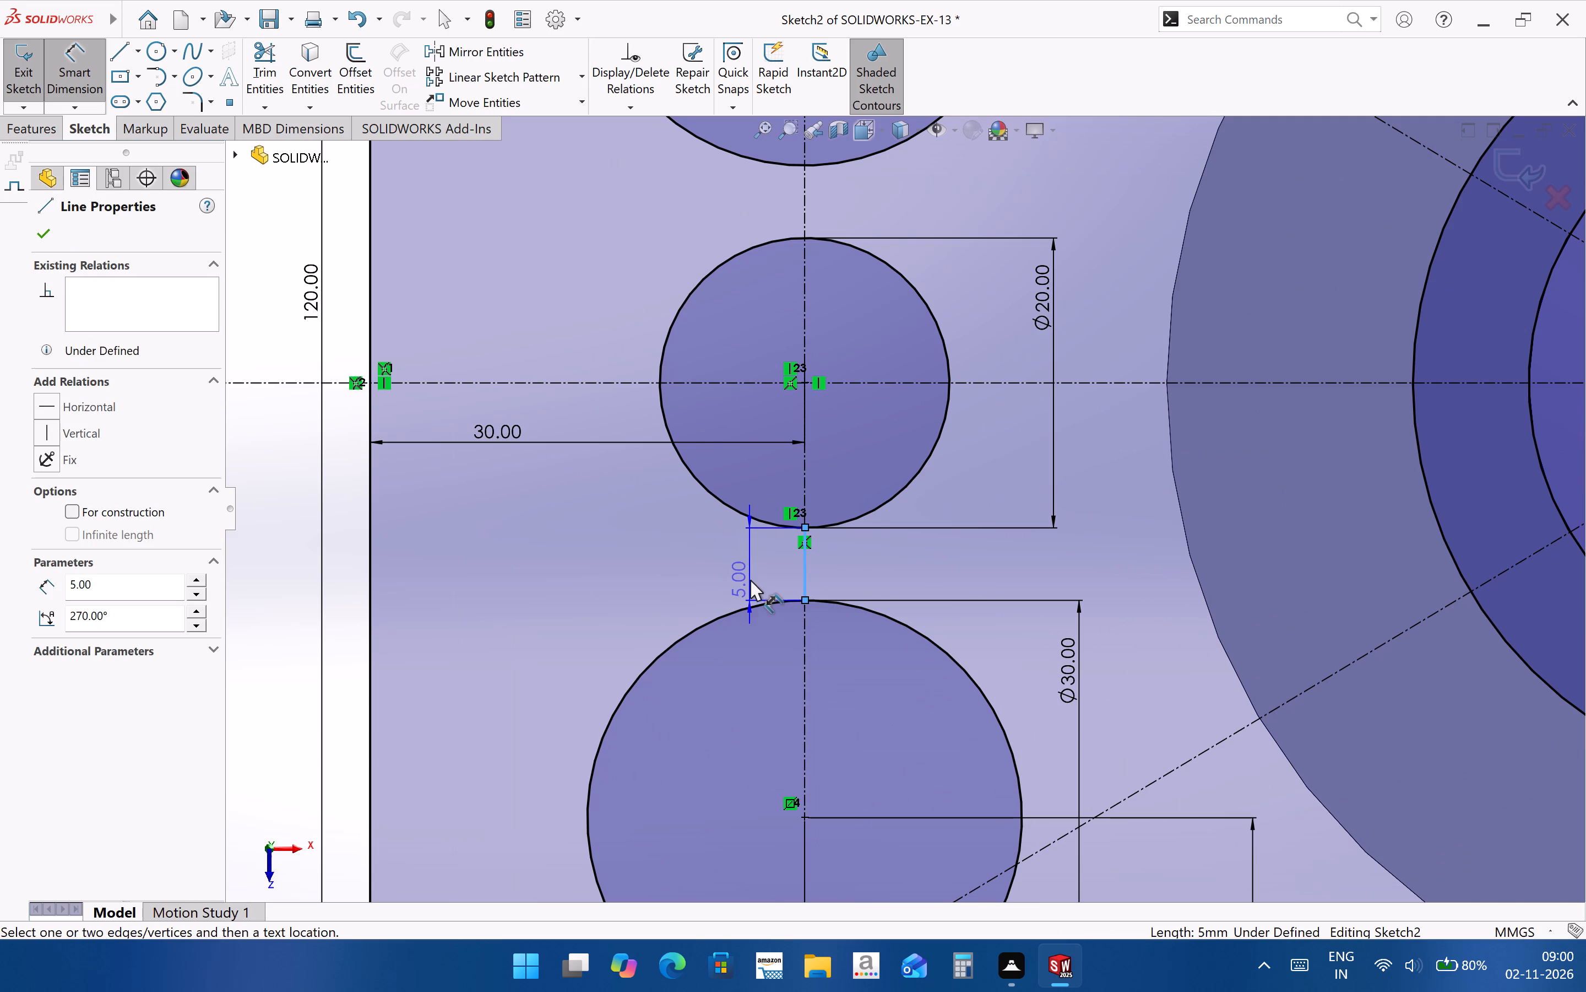
{"action": "key", "text": "Escape"}
{"action": "key", "text": "Escape"}
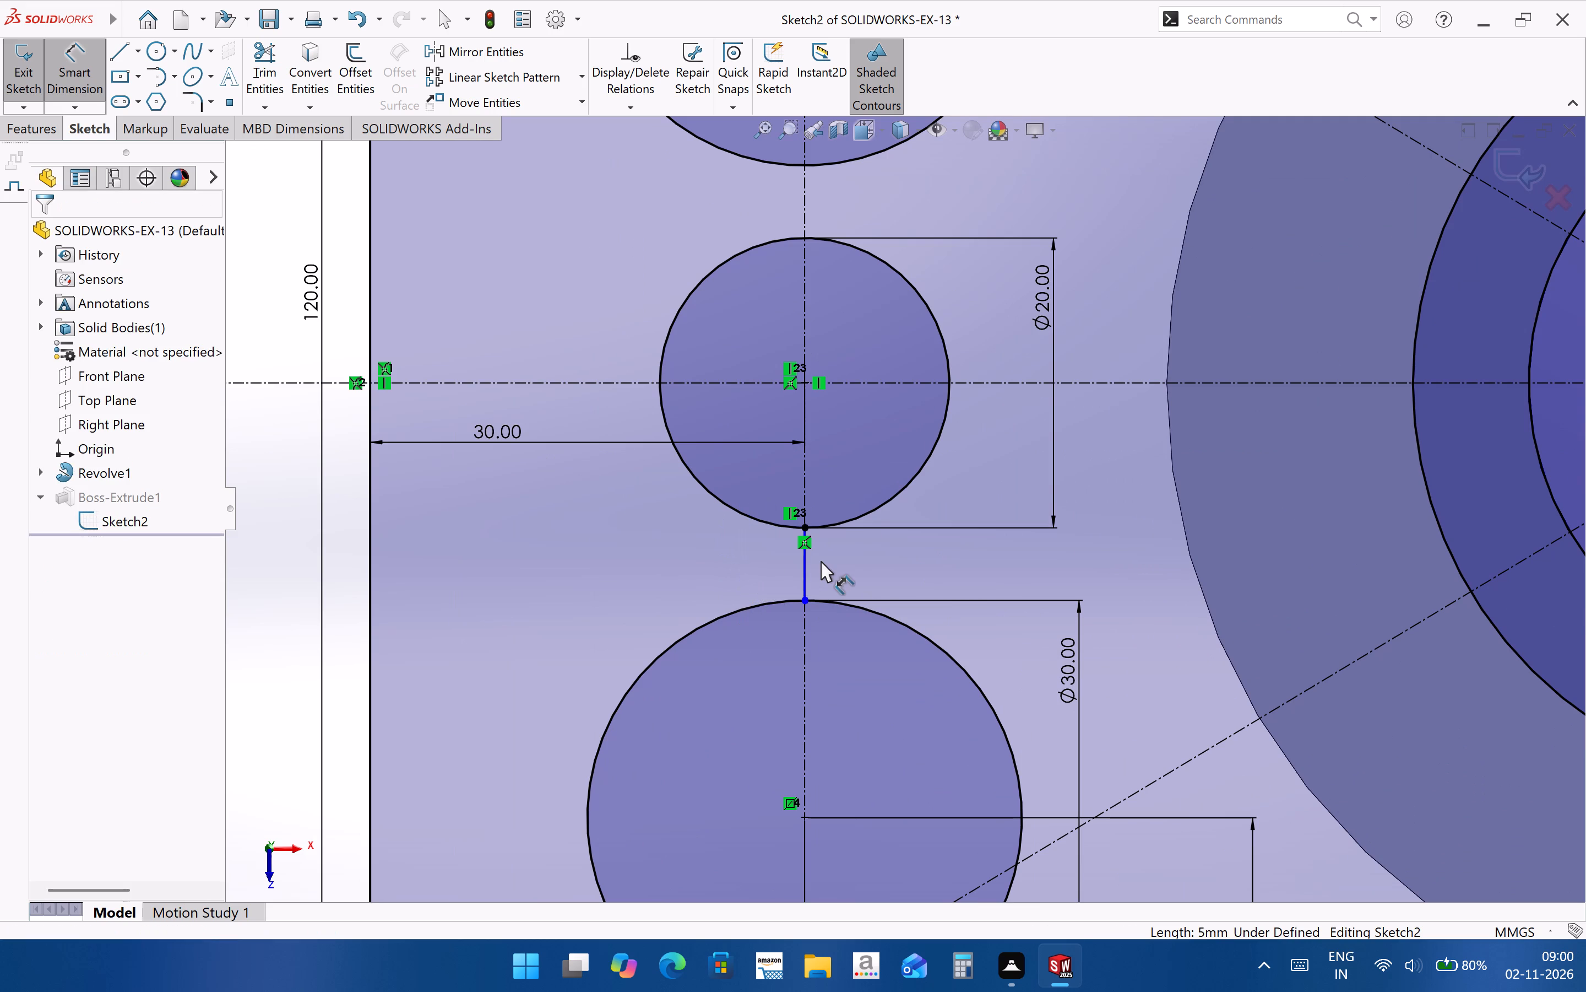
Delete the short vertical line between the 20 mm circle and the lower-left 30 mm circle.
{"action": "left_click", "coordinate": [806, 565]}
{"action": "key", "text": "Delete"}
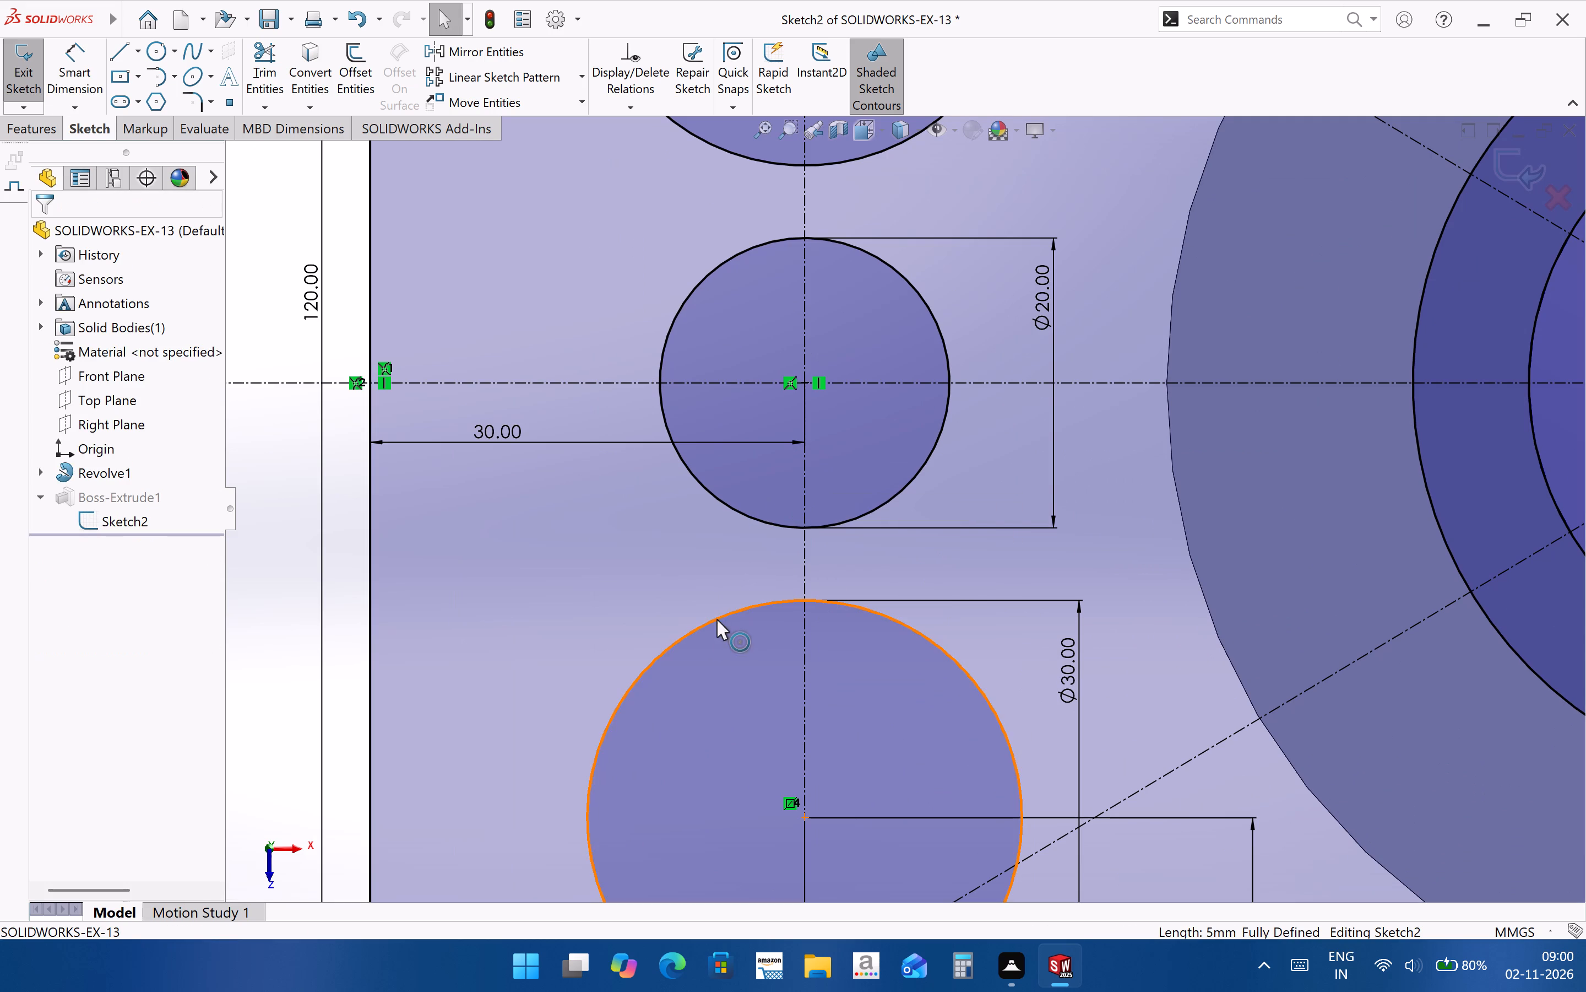
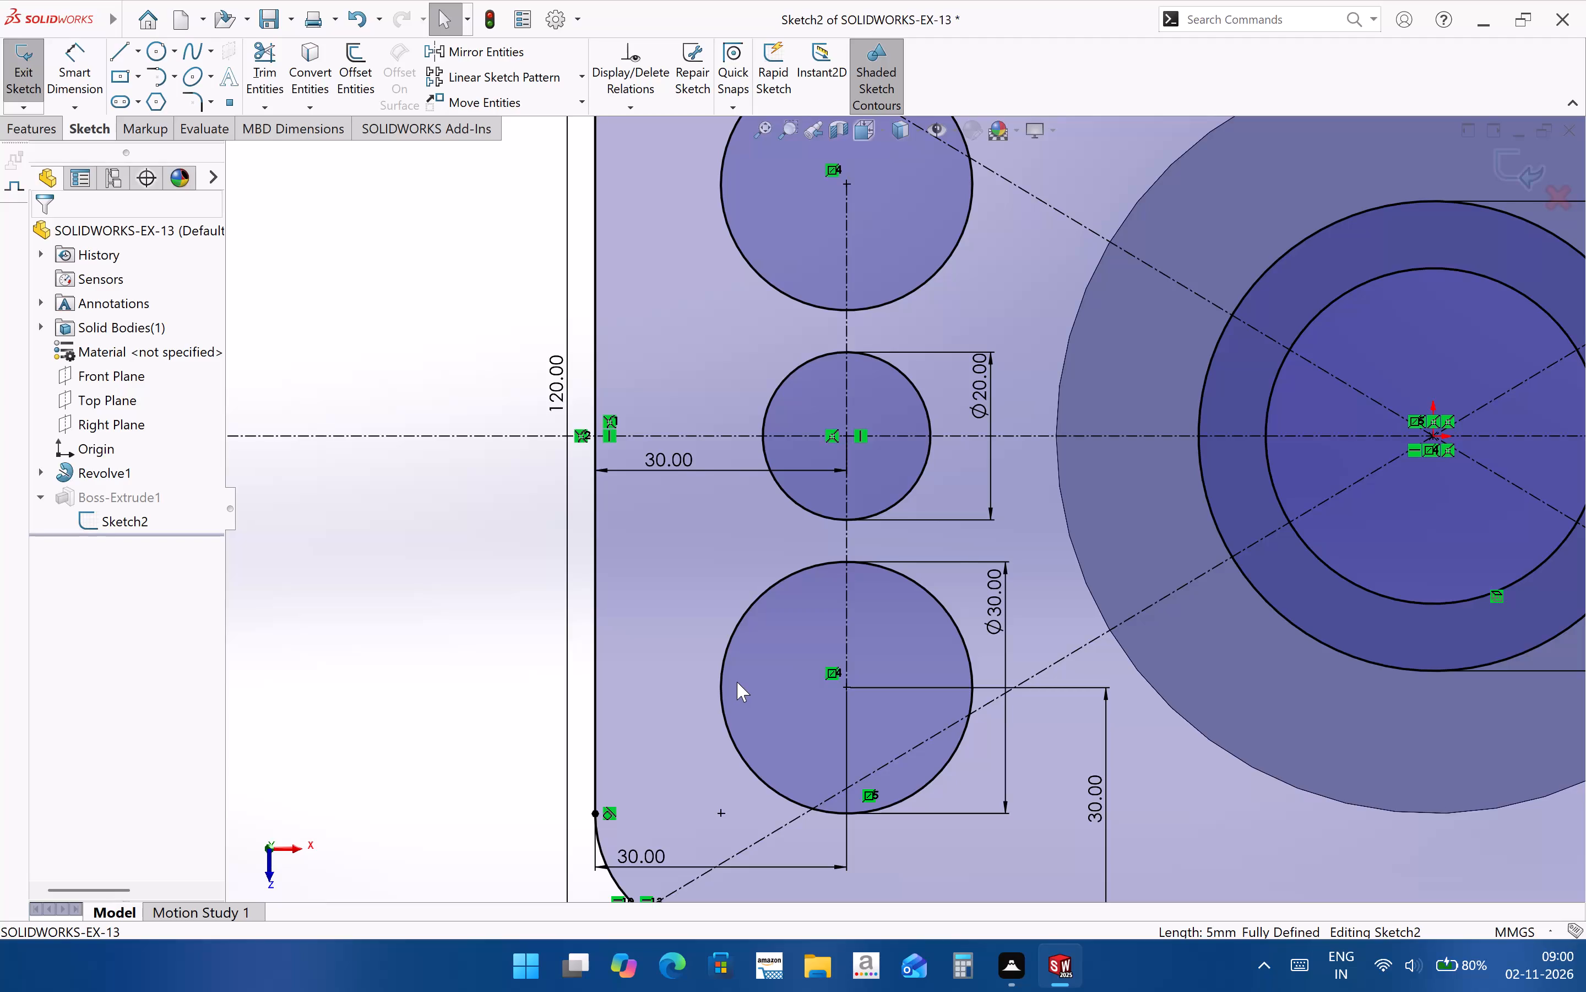
Set the plate's overall vertical dimension in the sketch to 130 mm.
{"action": "scroll", "coordinate": [737, 680], "scroll_direction": "up", "scroll_amount": 3}
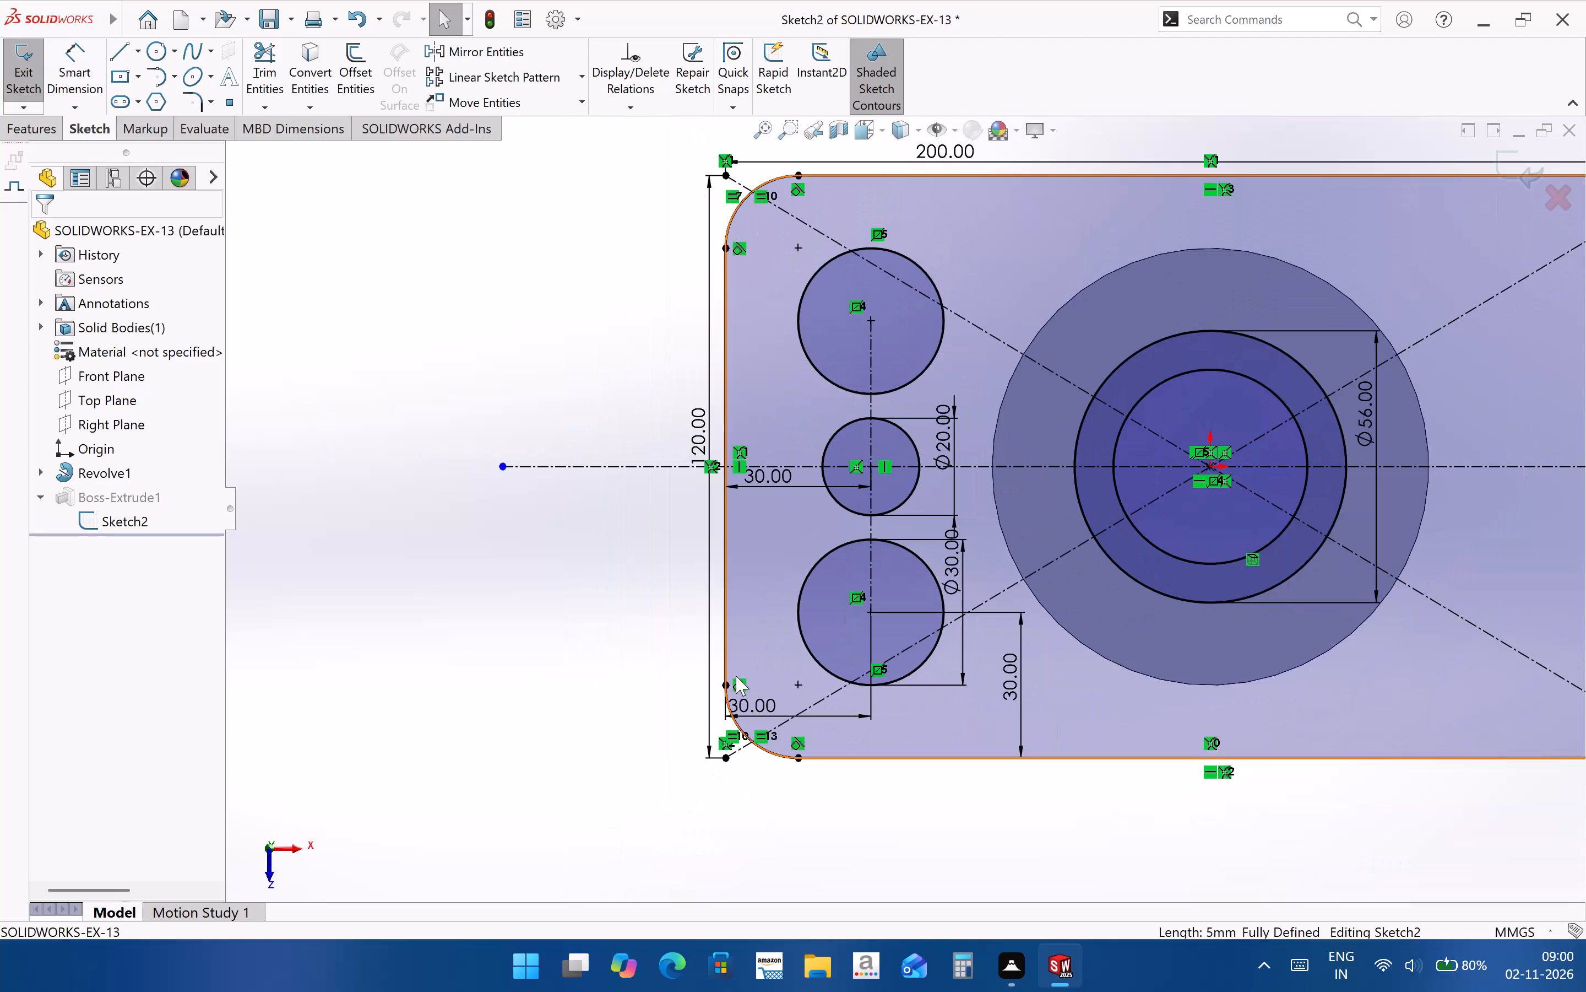
{"action": "double_click", "coordinate": [701, 446]}
{"action": "key", "text": "1"}
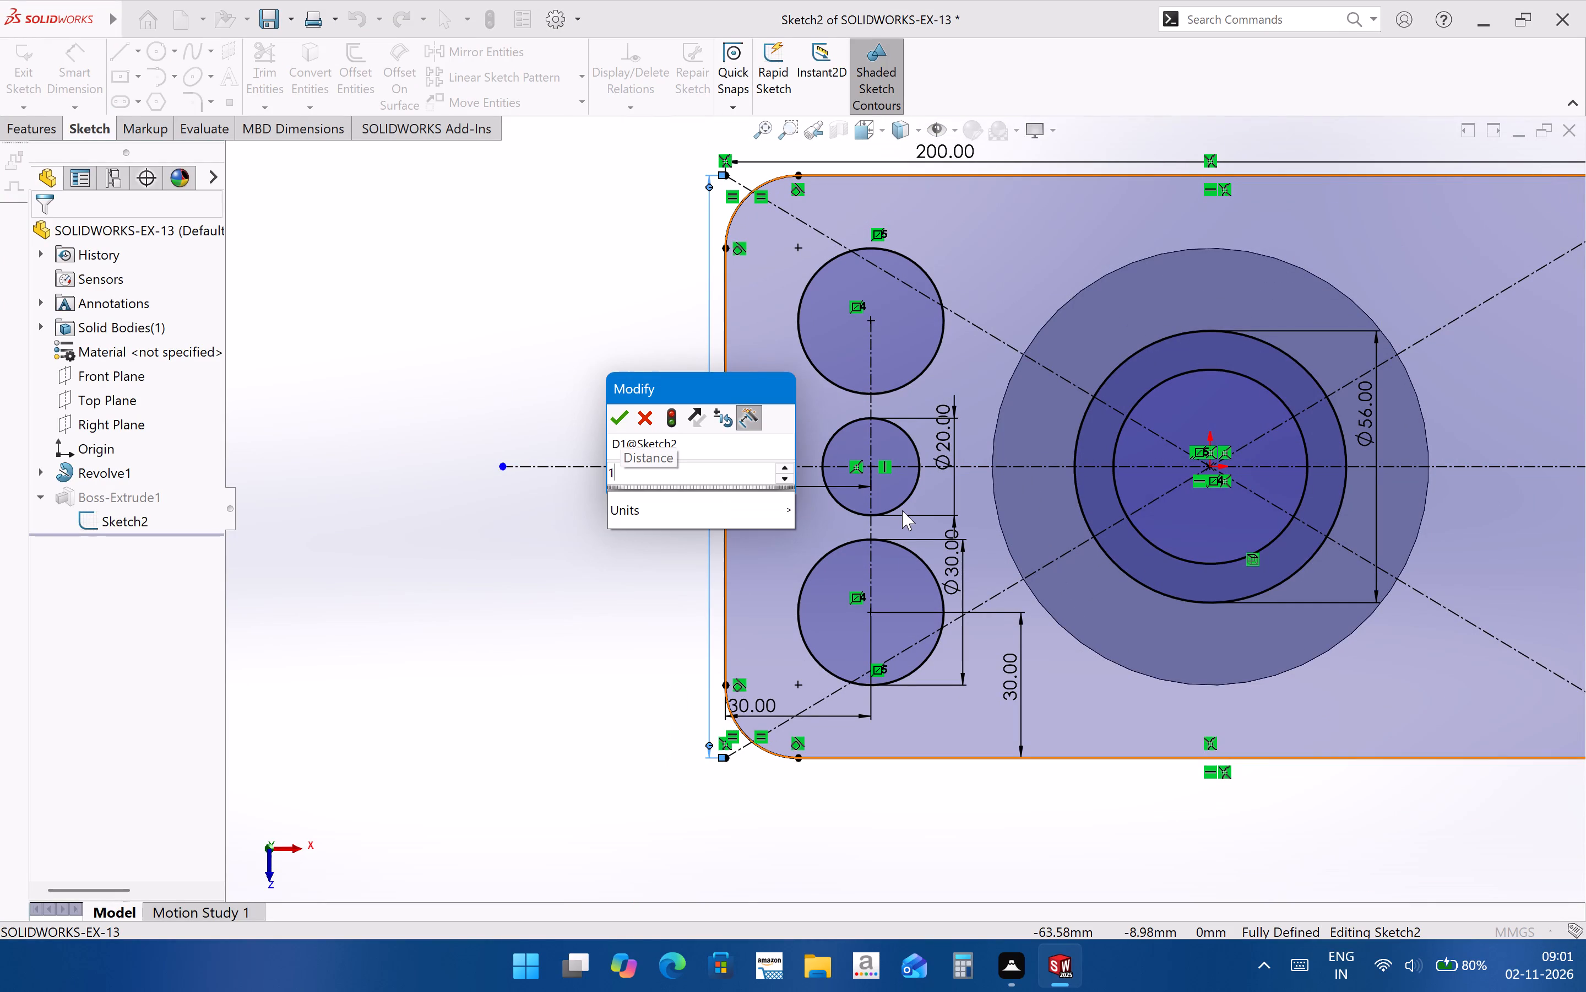
{"action": "key", "text": "3"}
{"action": "key", "text": "0"}
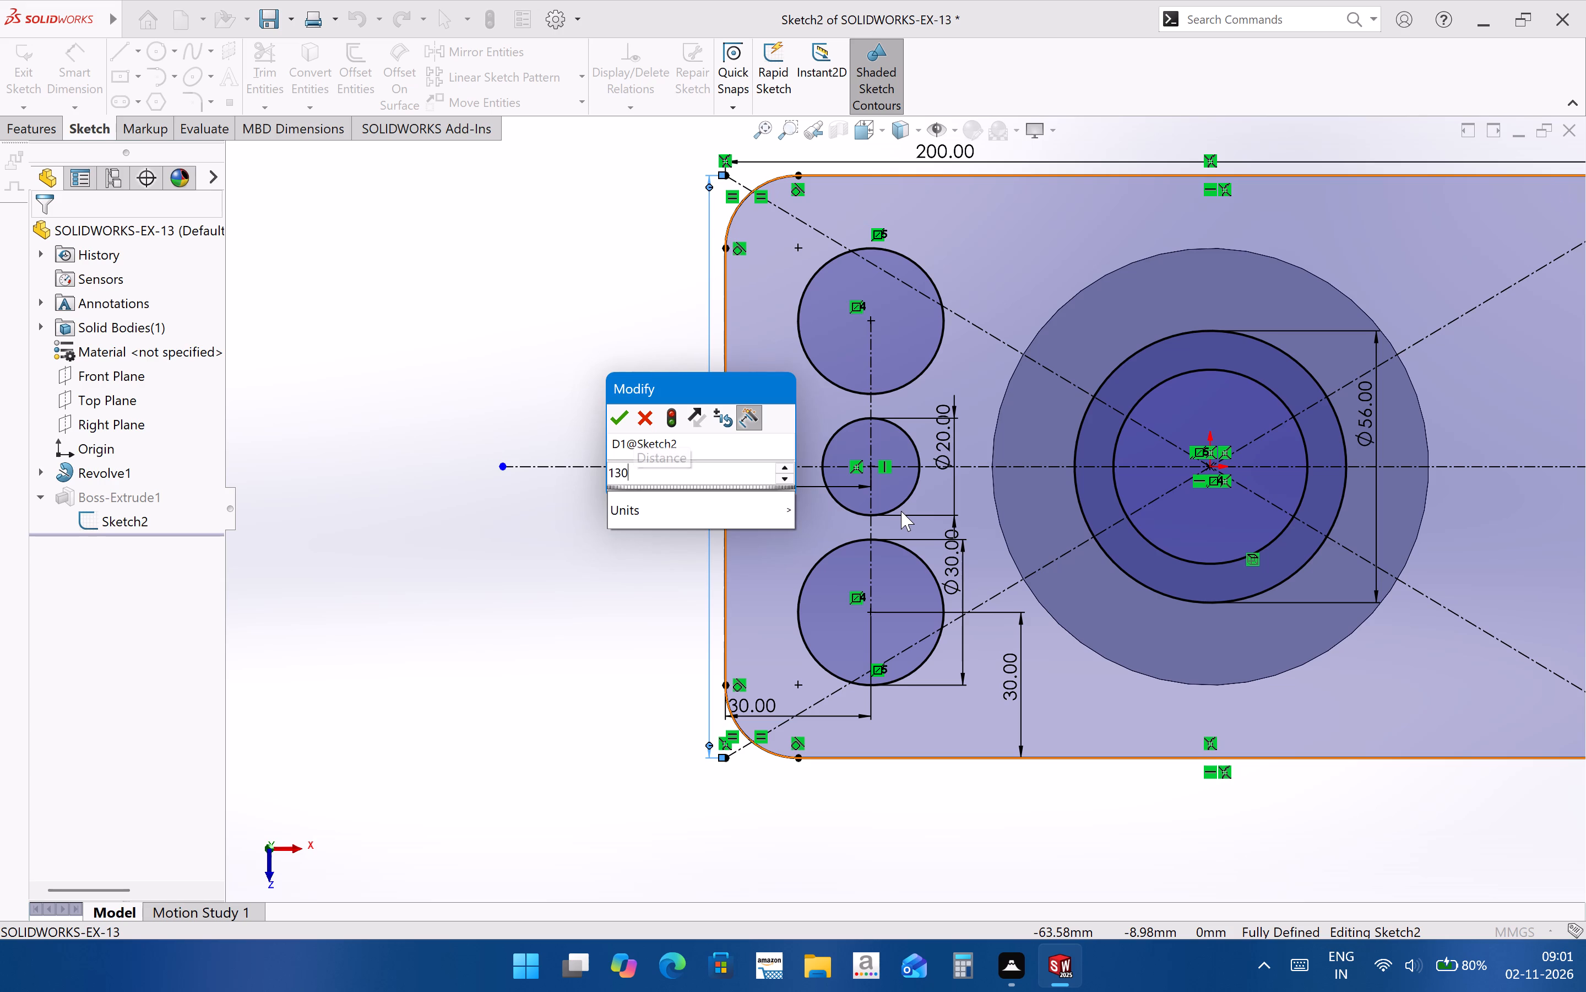
{"action": "key", "text": "Return"}
{"action": "left_click", "coordinate": [988, 877]}
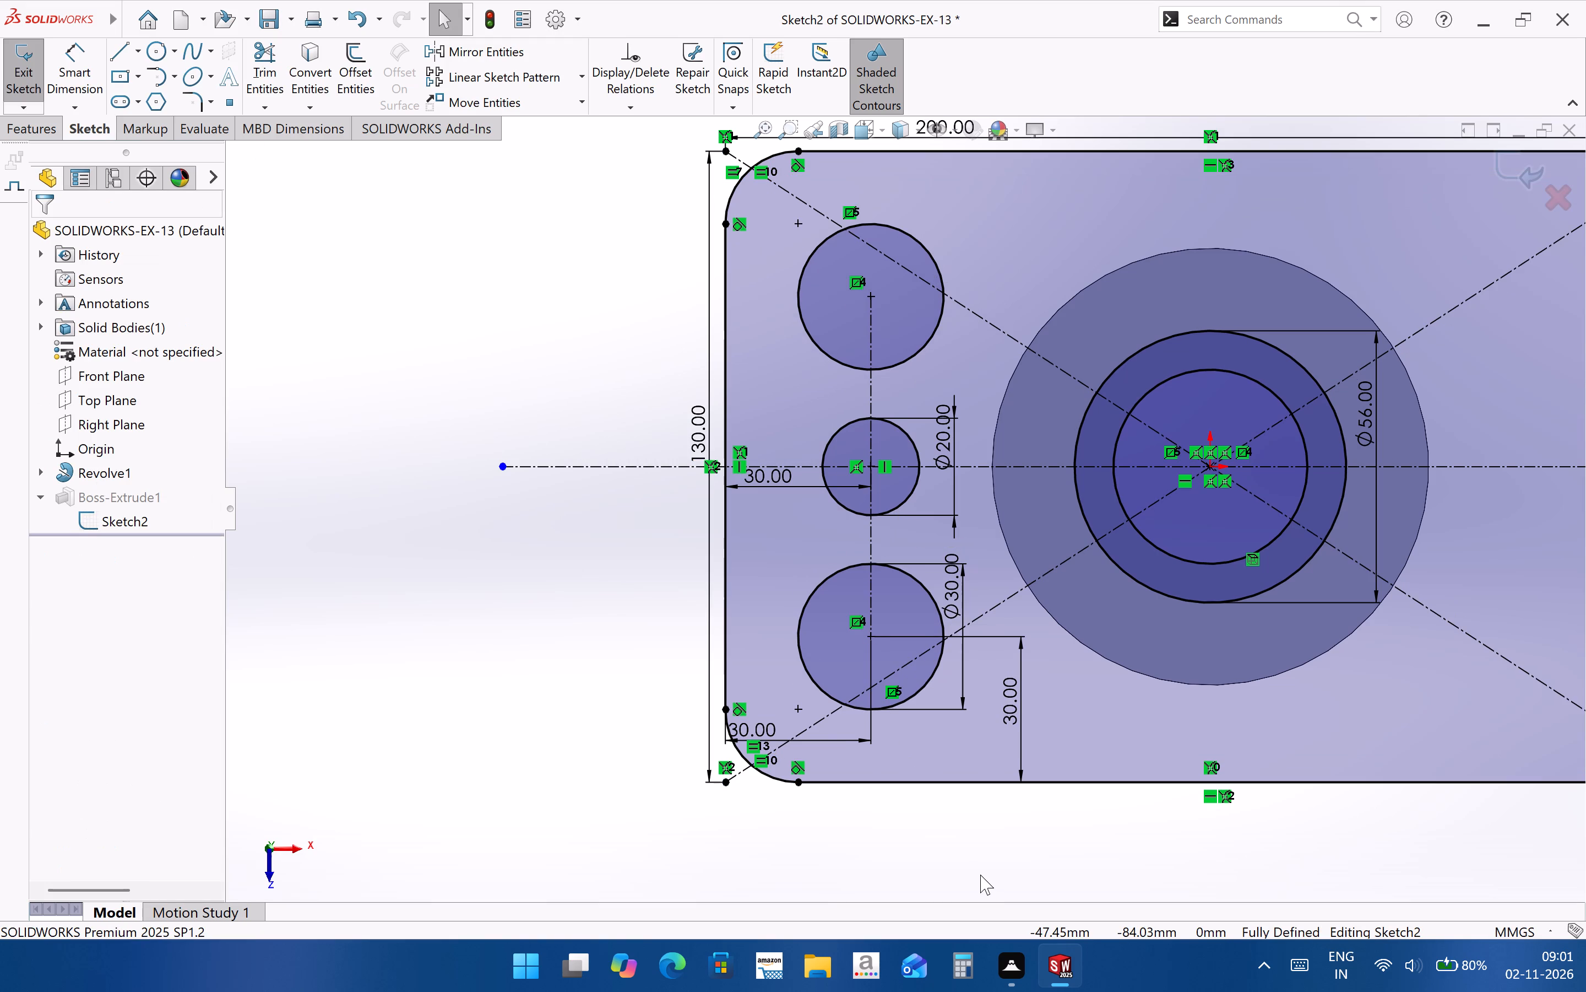
Sketch a vertical centerline about 184.5 mm long through the origin, extending past both long edges of the plate.
{"action": "scroll", "coordinate": [596, 816], "scroll_direction": "up", "scroll_amount": 3}
{"action": "scroll", "coordinate": [1328, 548], "scroll_direction": "down", "scroll_amount": 2}
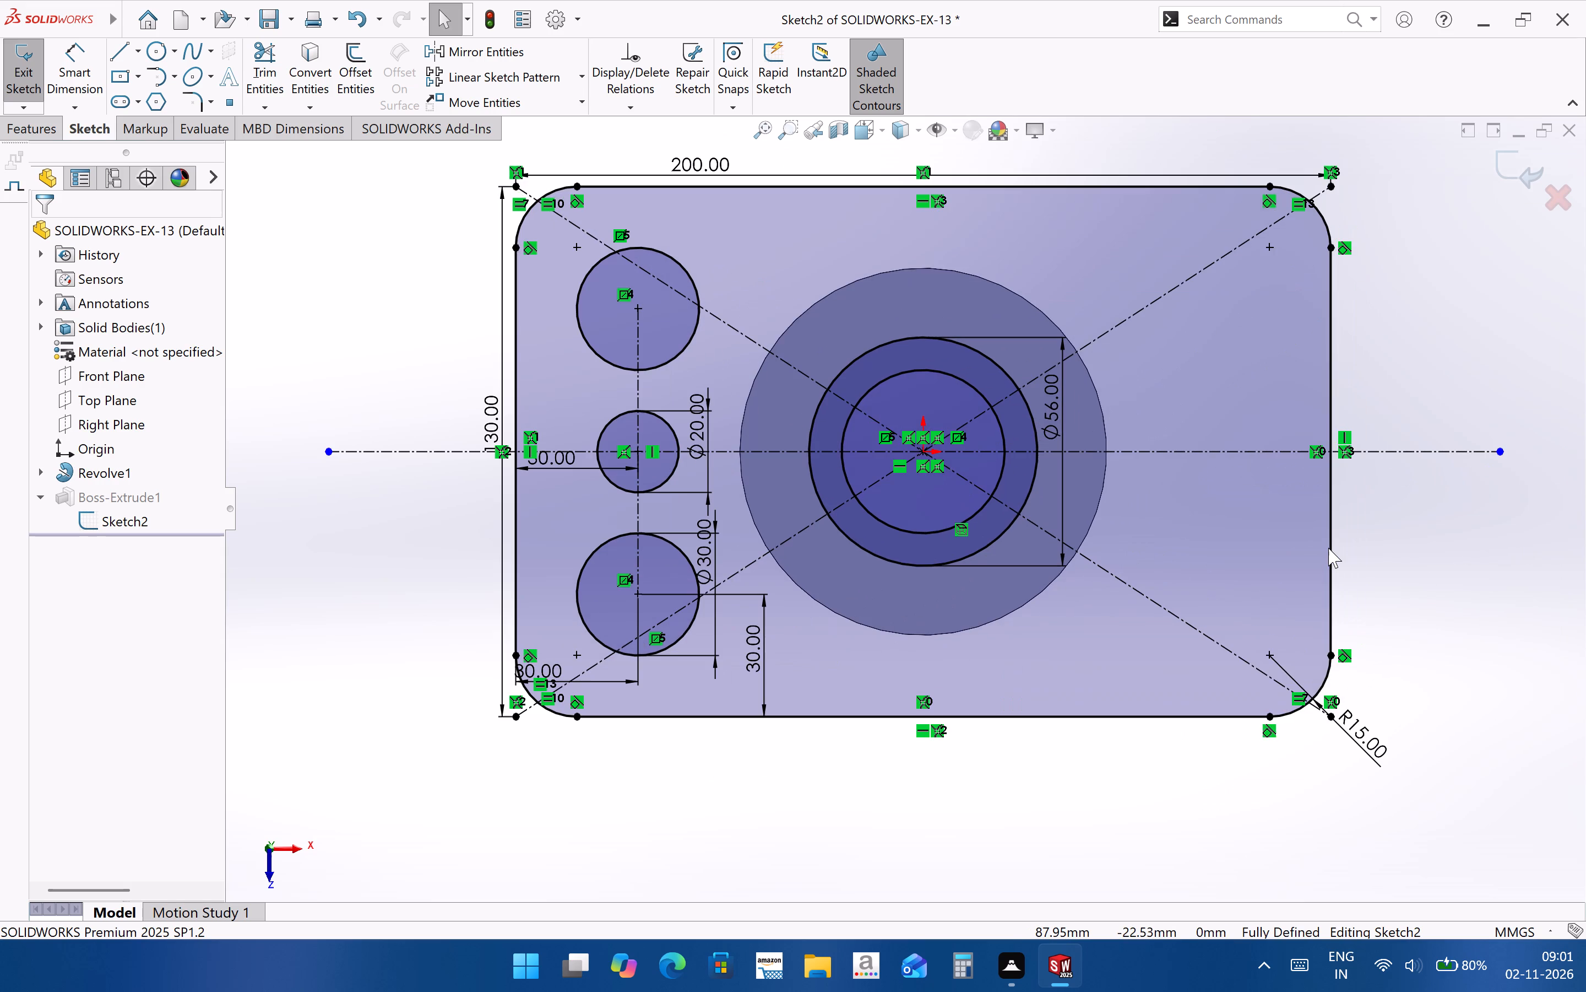
{"action": "scroll", "coordinate": [874, 862], "scroll_direction": "up", "scroll_amount": 2}
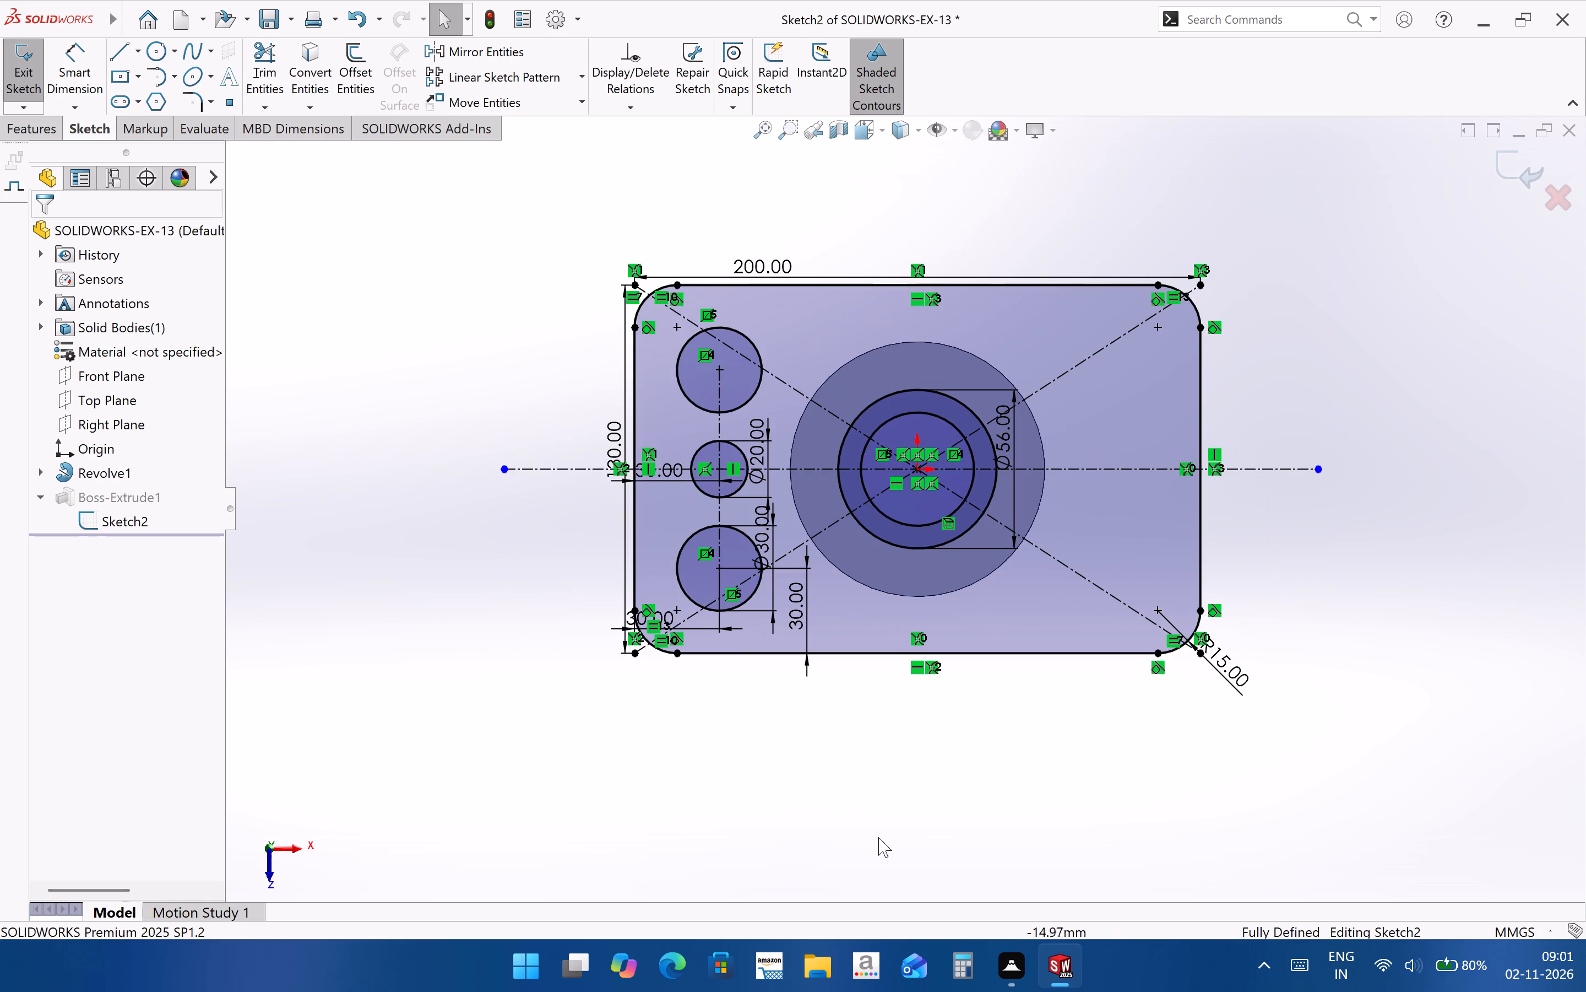
{"action": "left_click", "coordinate": [143, 56]}
{"action": "left_click", "coordinate": [156, 107]}
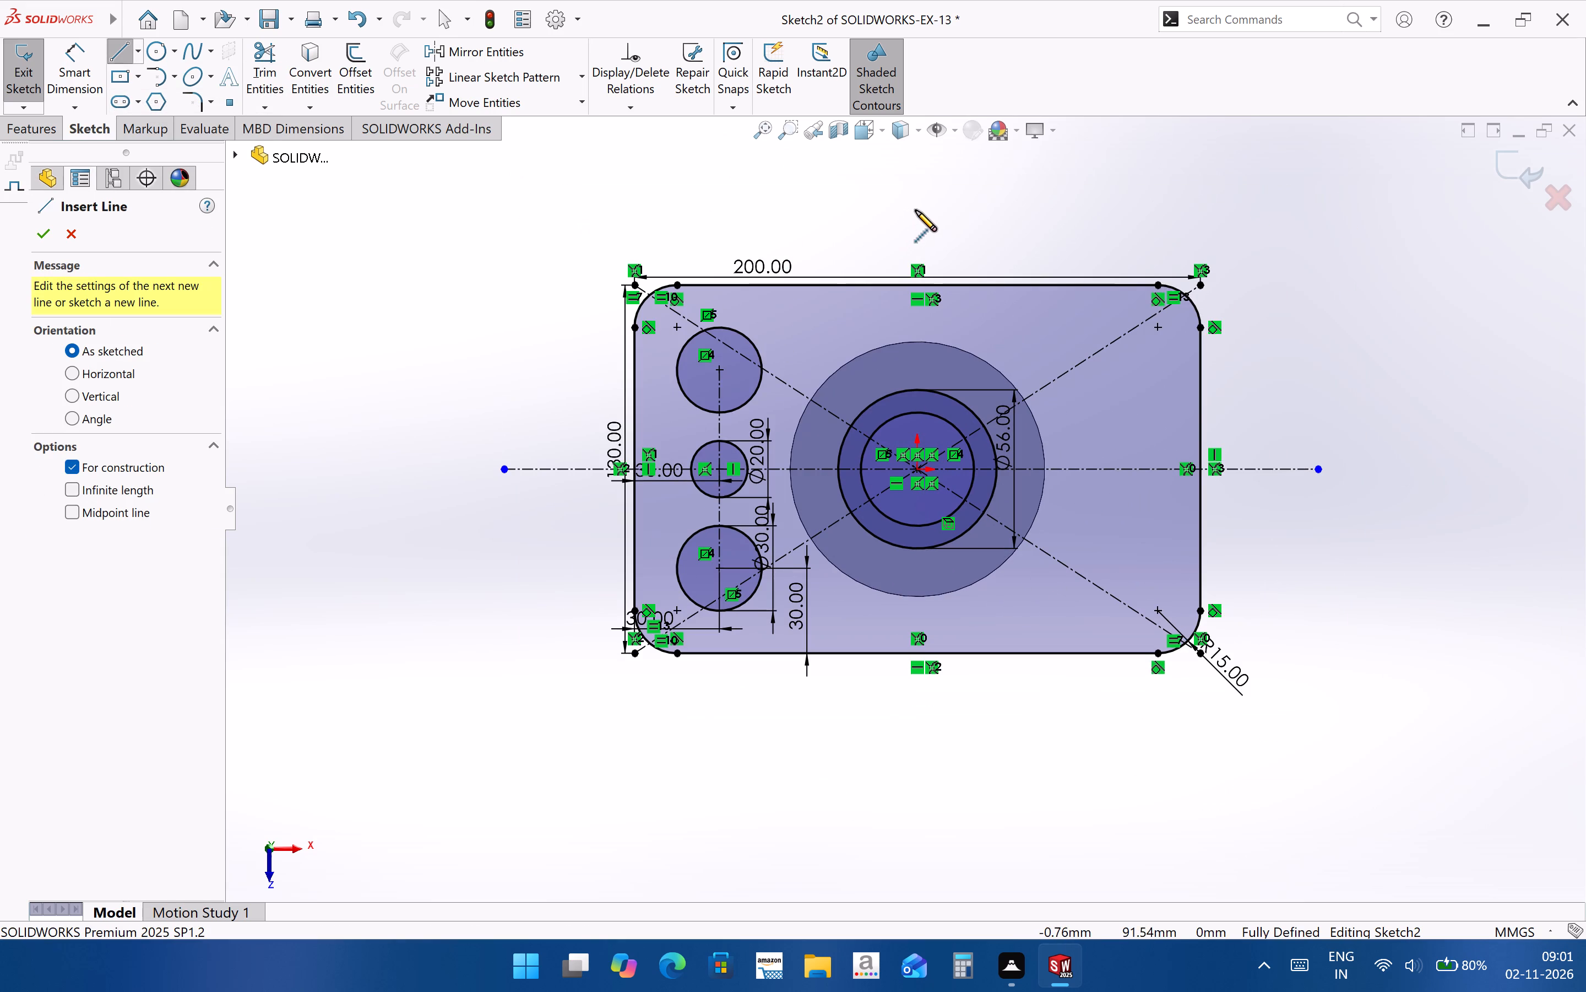
{"action": "left_click", "coordinate": [915, 209]}
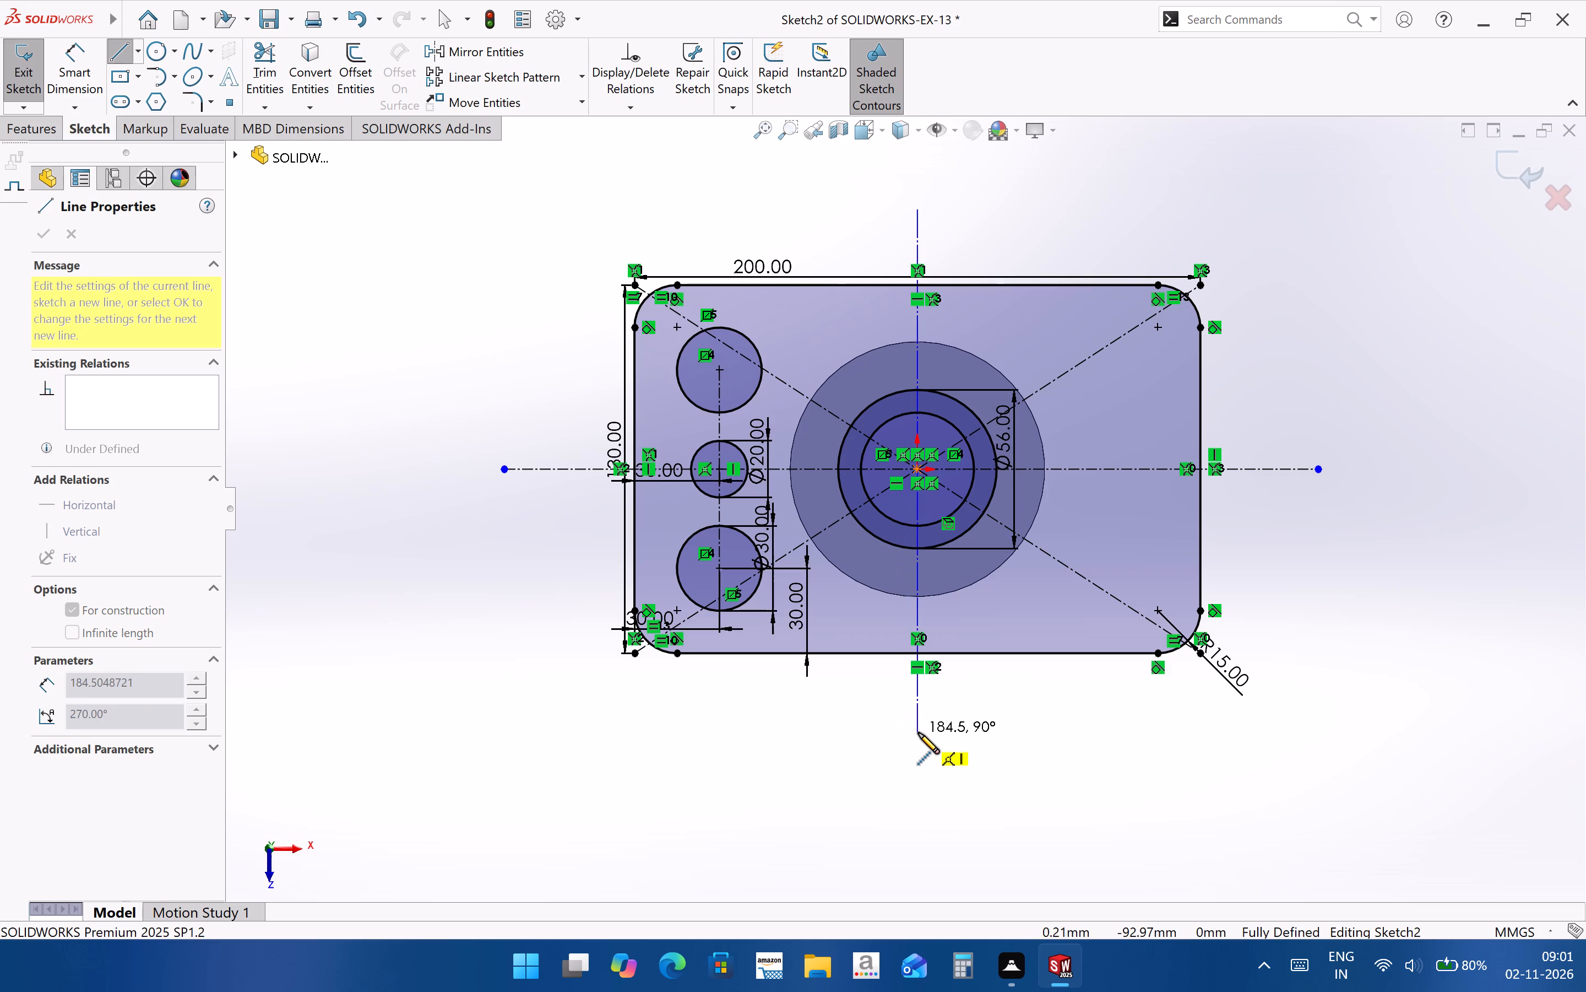
{"action": "left_click", "coordinate": [918, 732]}
{"action": "key", "text": "Escape"}
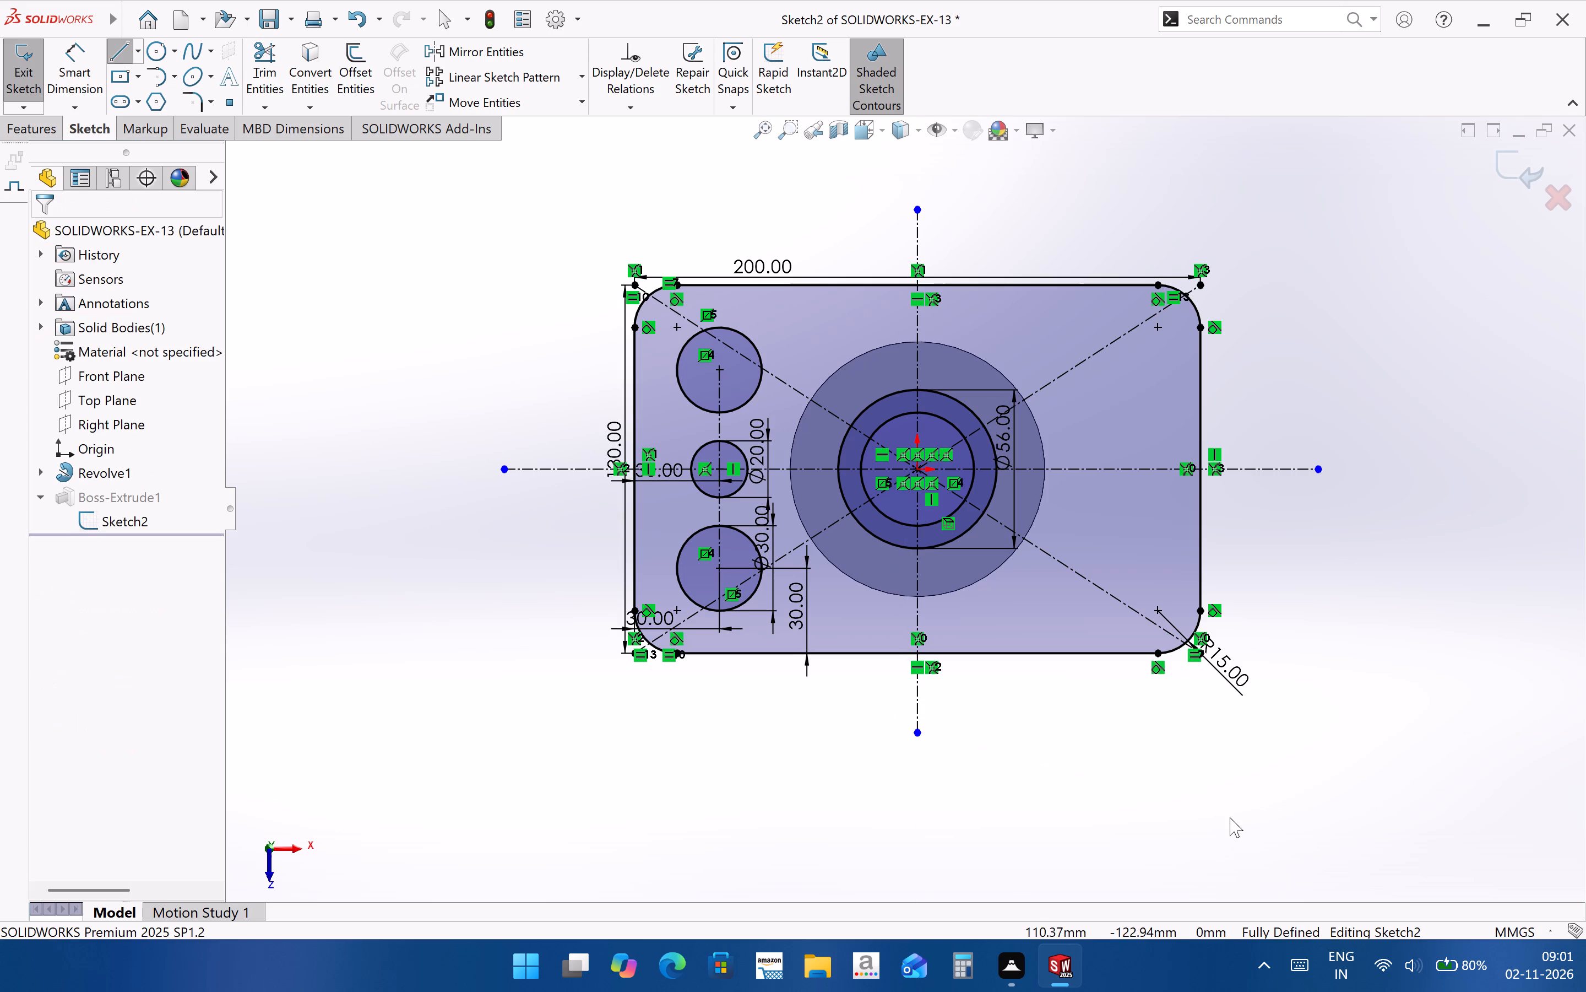
Mirror the plate's two 30 mm circles and the 20 mm circle about the vertical centerline to the opposite side.
{"action": "left_click", "coordinate": [761, 386]}
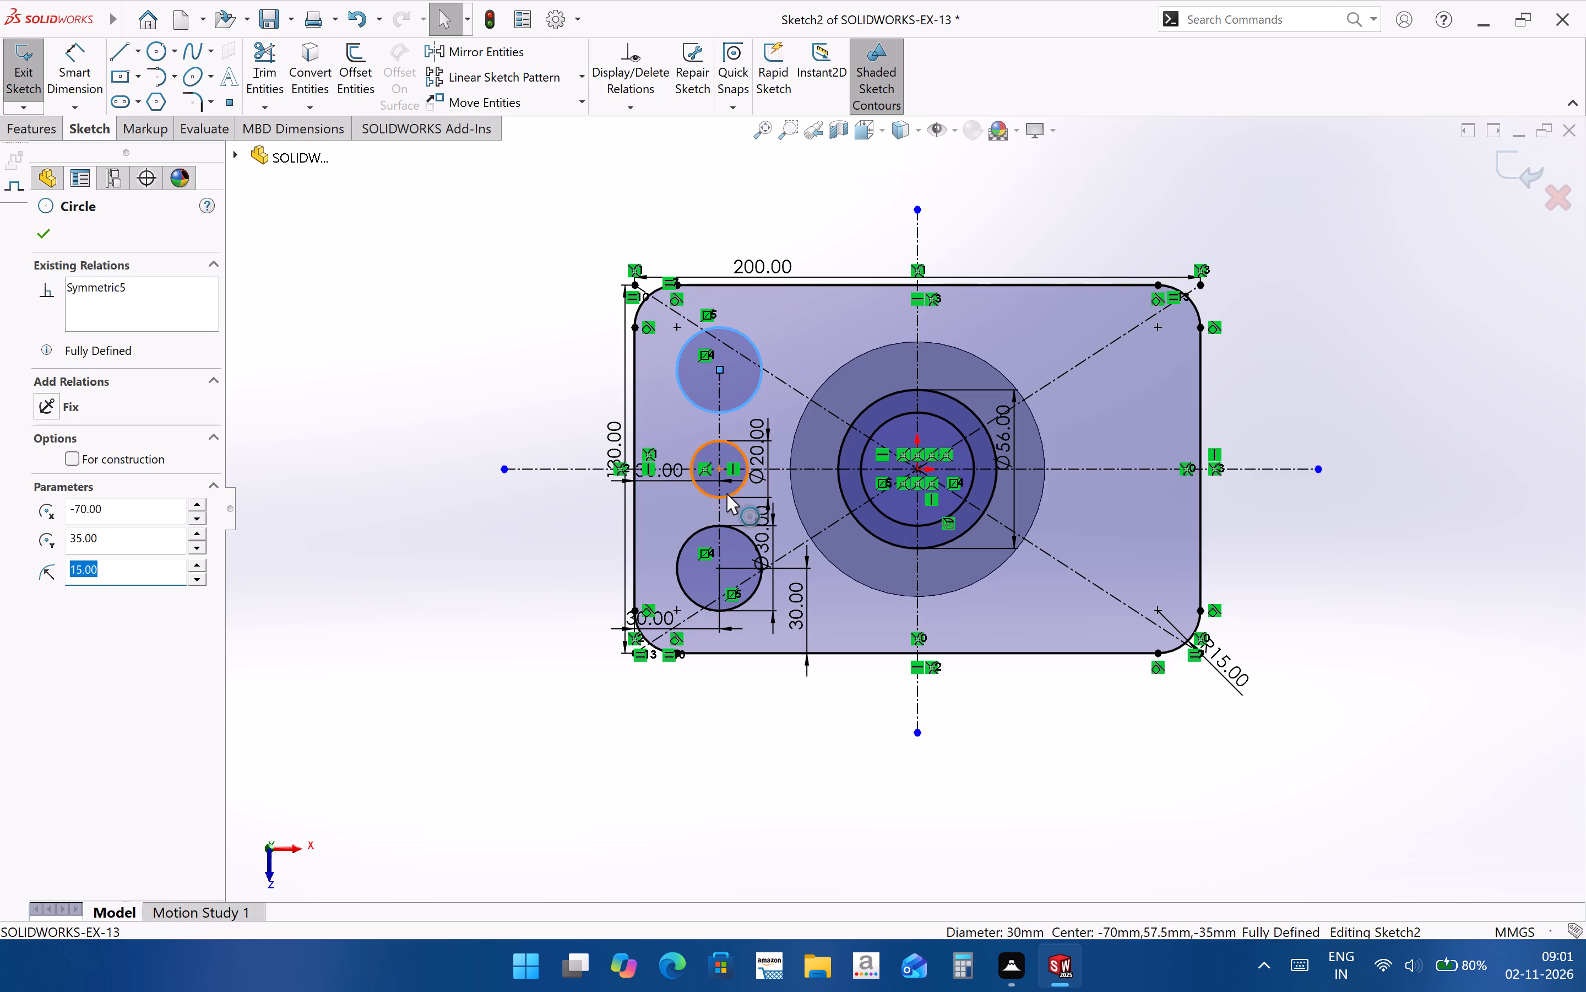
{"action": "left_click", "coordinate": [706, 491], "text": "ctrl"}
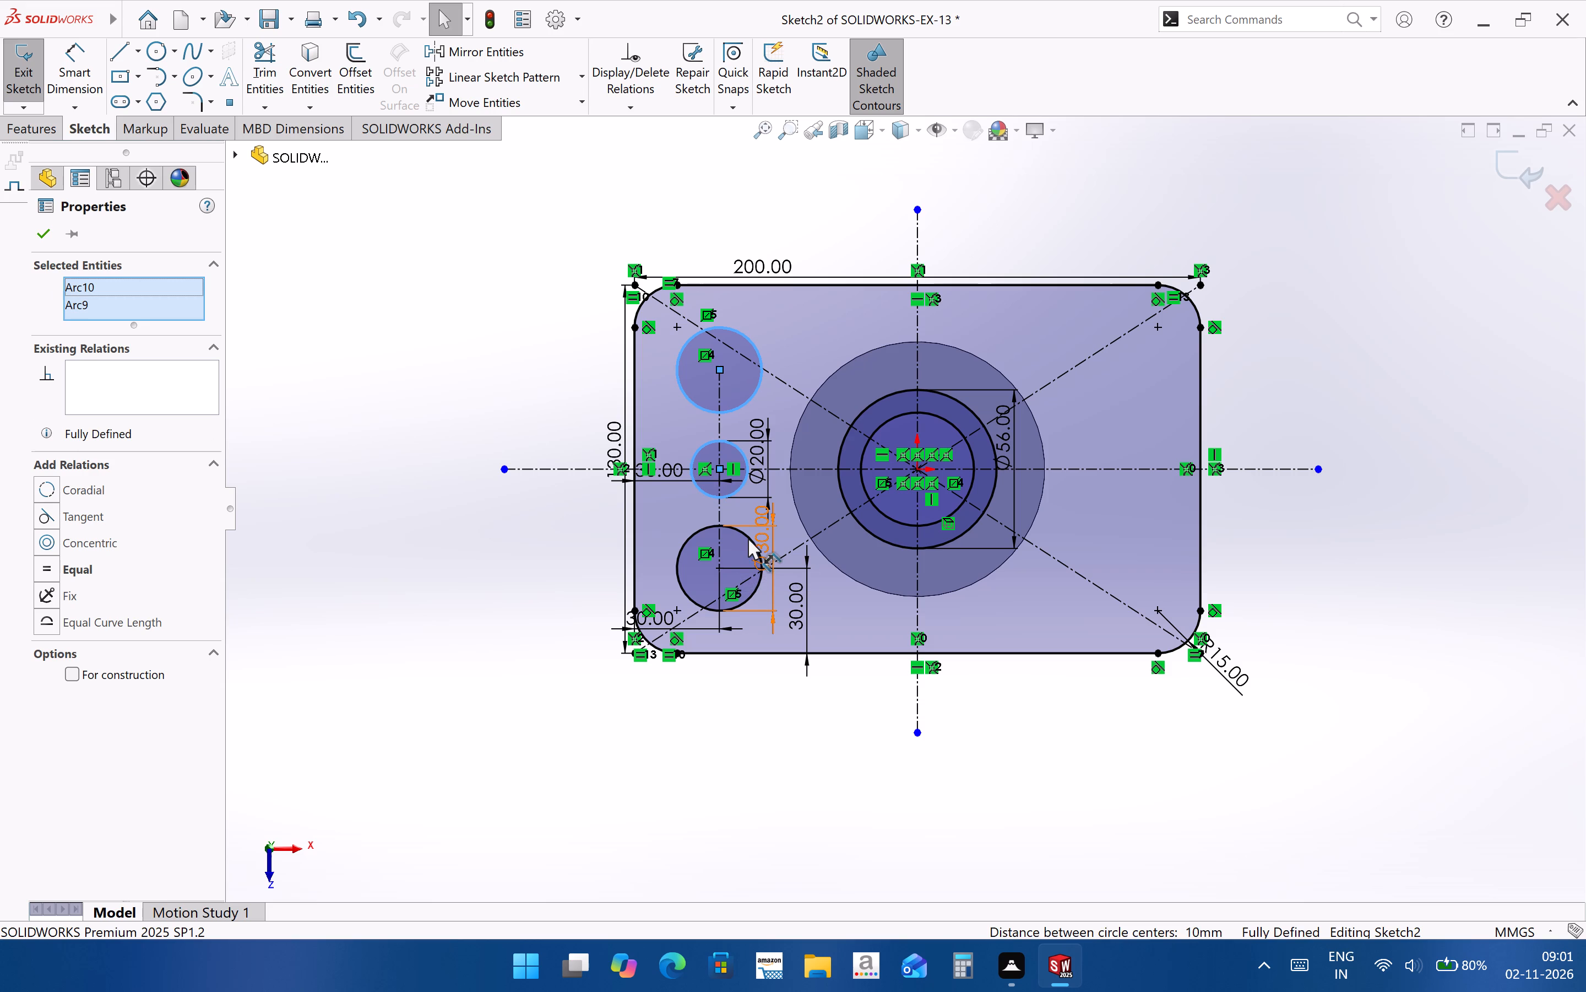
{"action": "left_click", "coordinate": [689, 541], "text": "ctrl"}
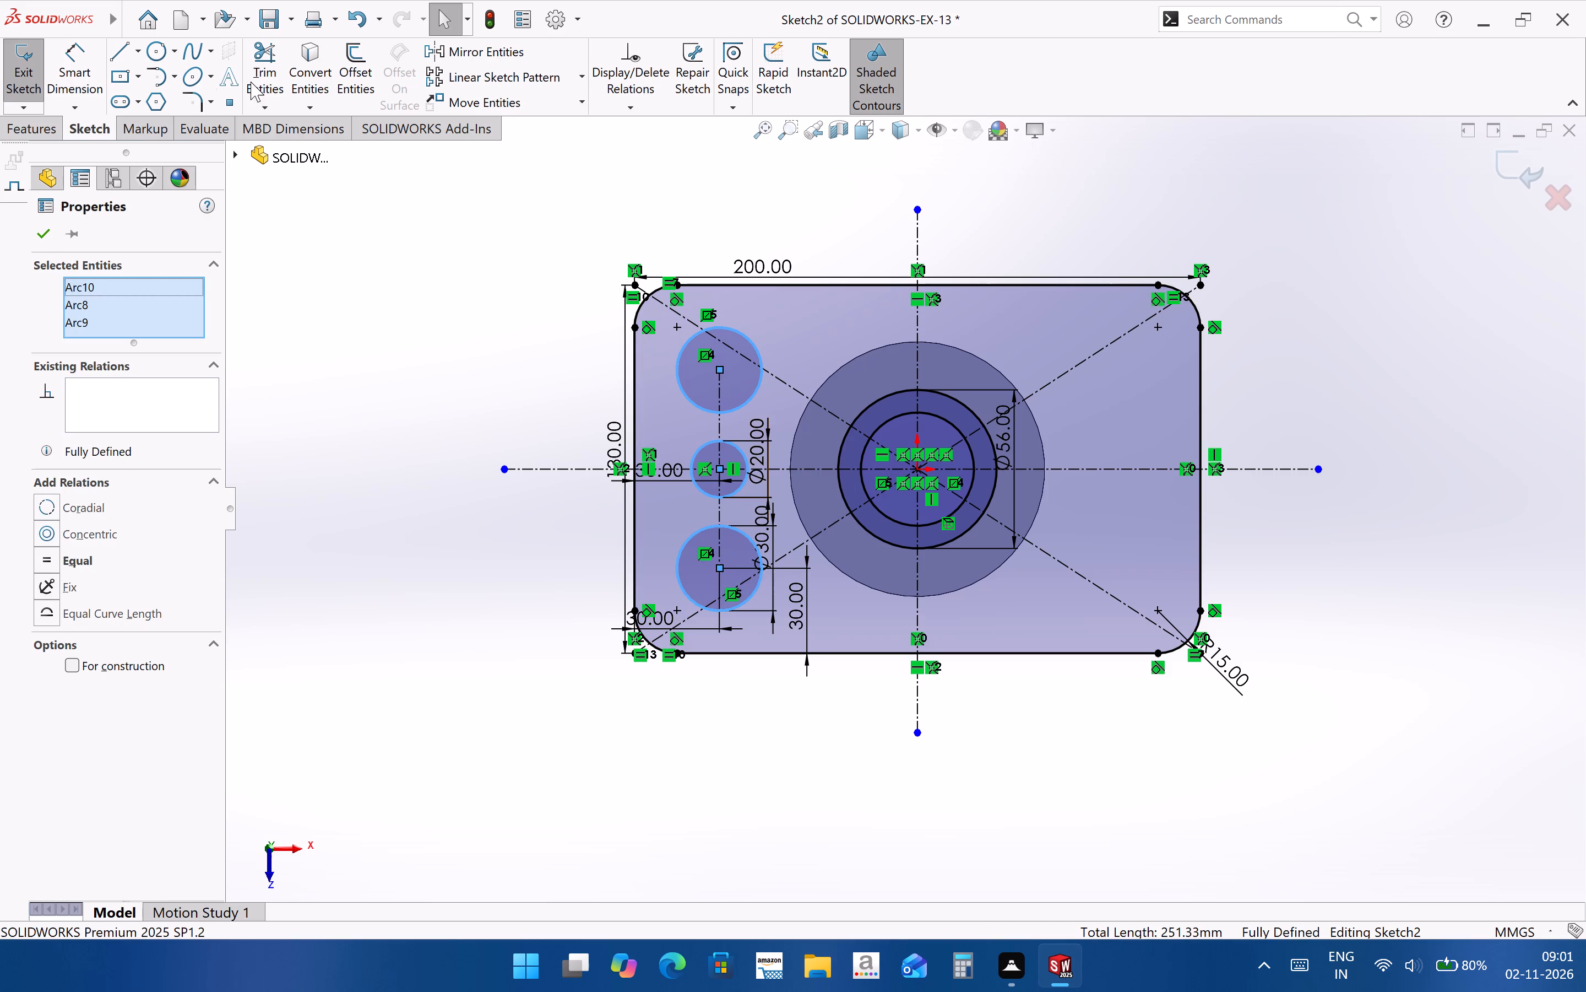
{"action": "left_click", "coordinate": [432, 61]}
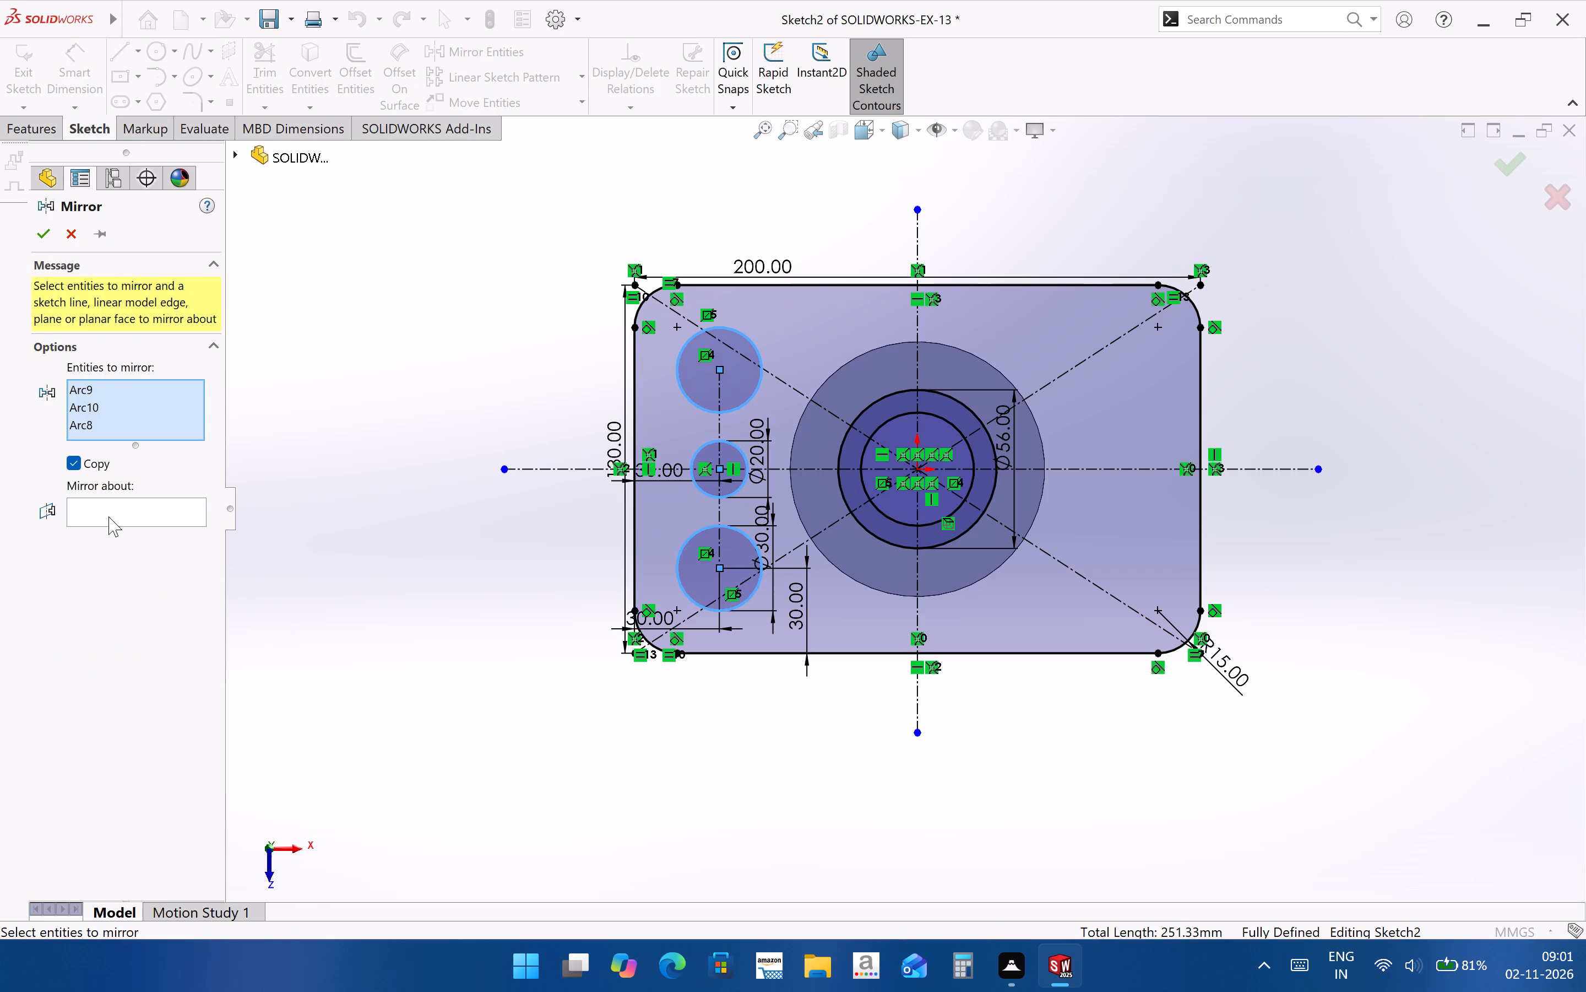
{"action": "left_click", "coordinate": [108, 516]}
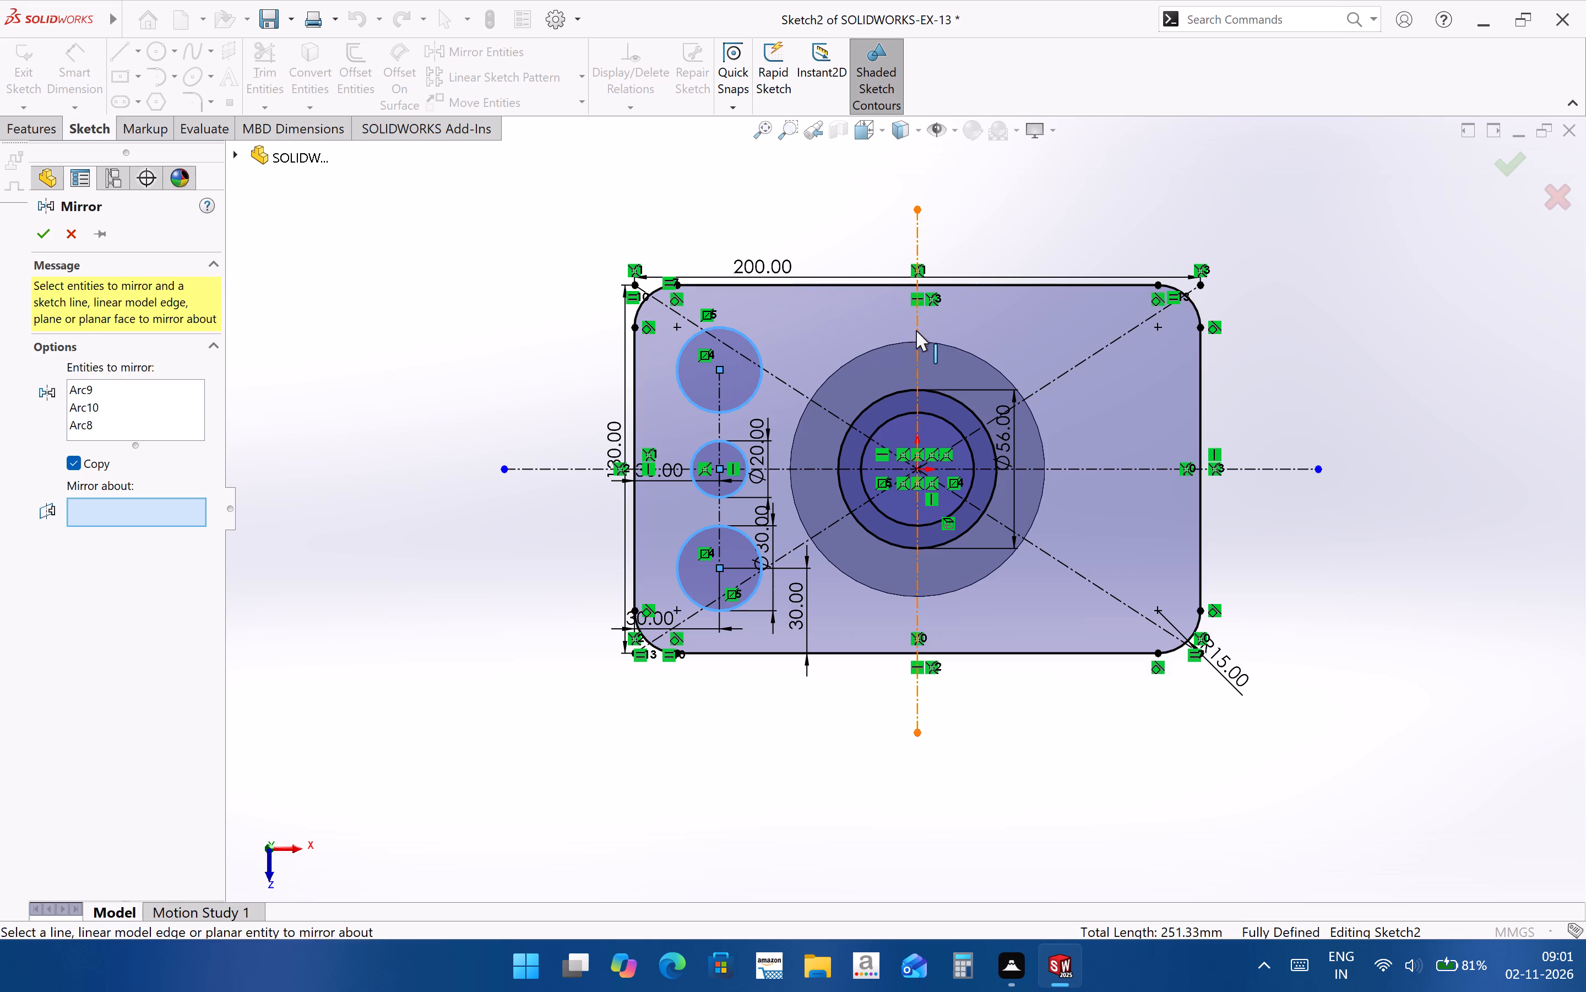
{"action": "left_click", "coordinate": [916, 330]}
{"action": "left_click", "coordinate": [47, 238]}
{"action": "left_click", "coordinate": [588, 837]}
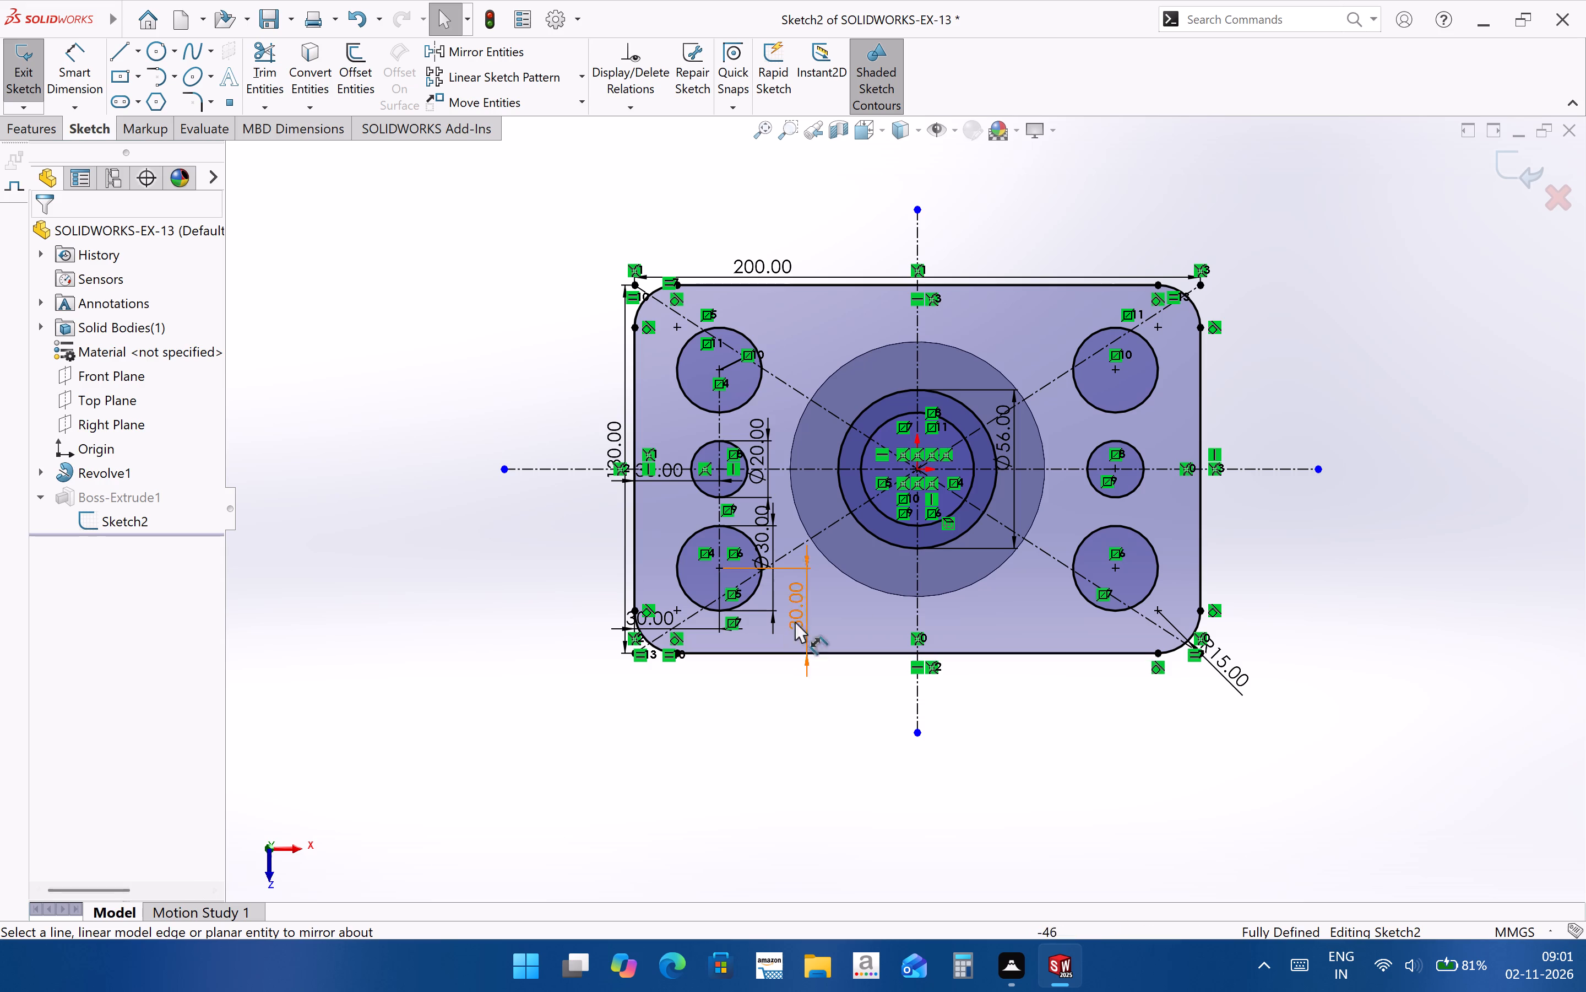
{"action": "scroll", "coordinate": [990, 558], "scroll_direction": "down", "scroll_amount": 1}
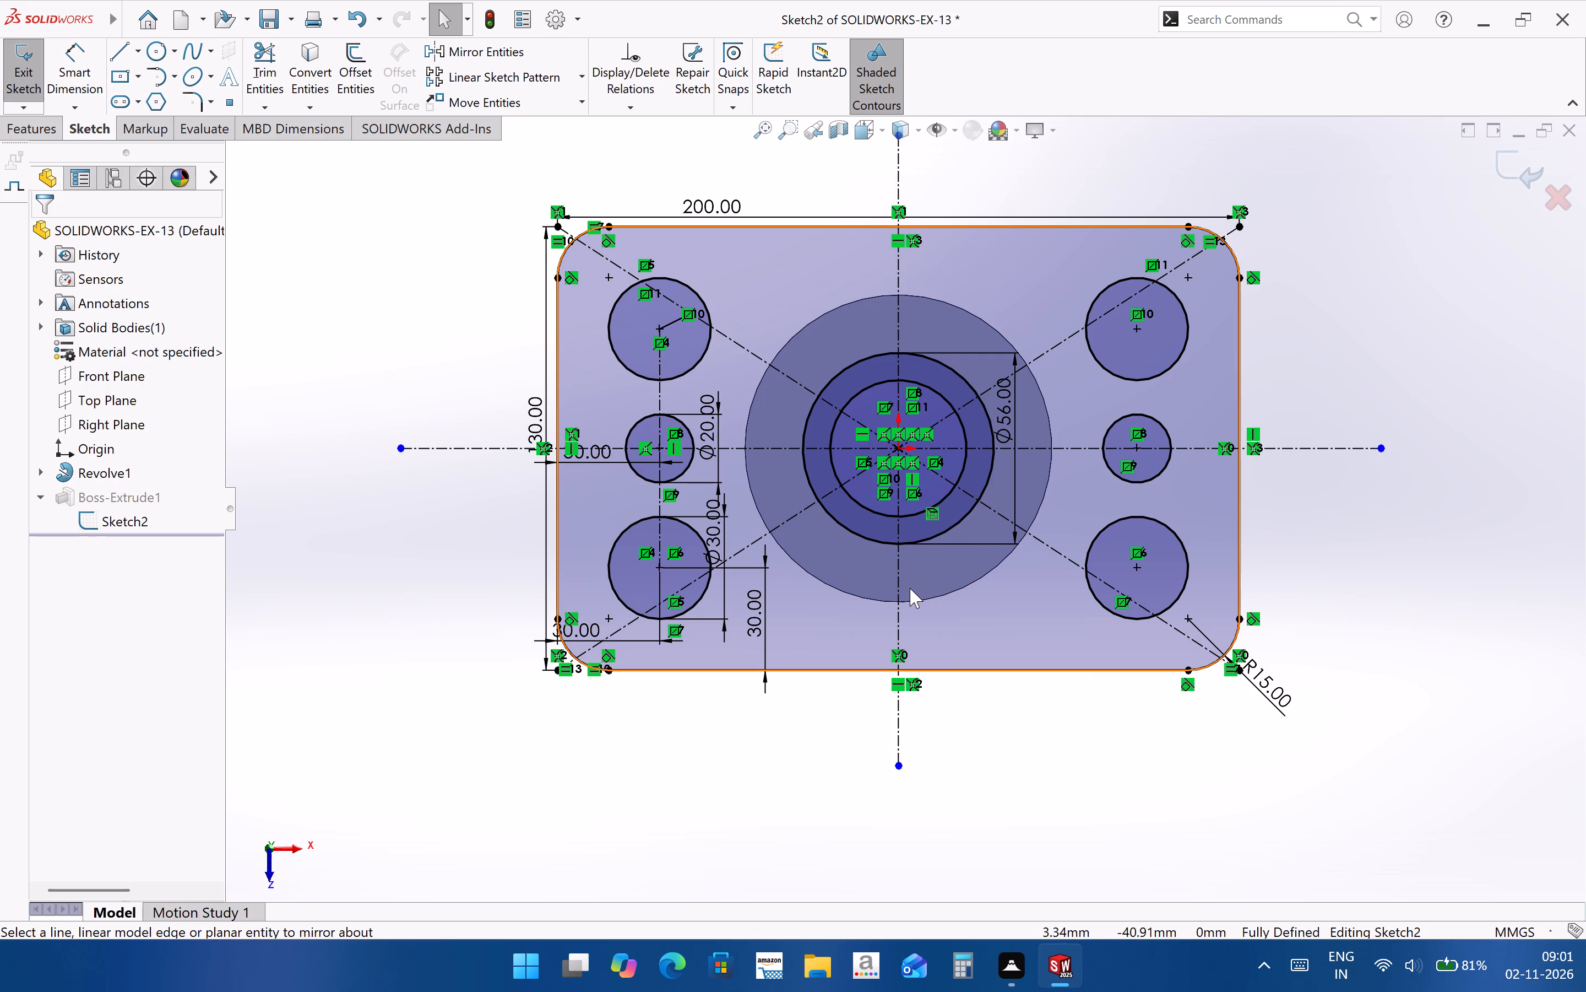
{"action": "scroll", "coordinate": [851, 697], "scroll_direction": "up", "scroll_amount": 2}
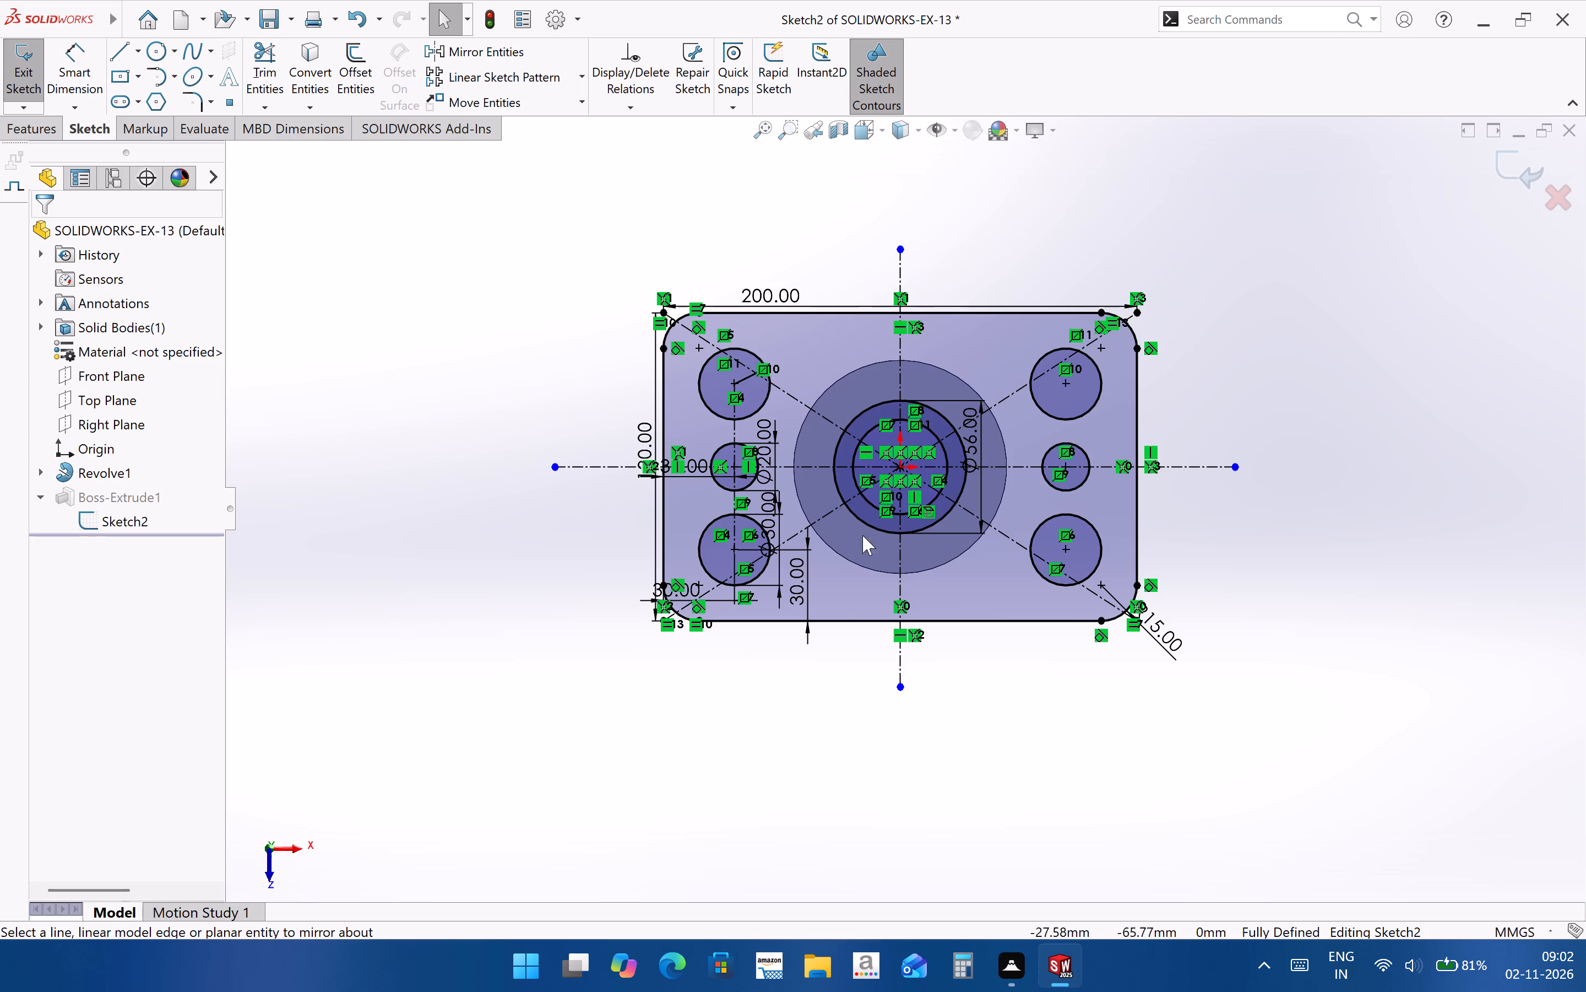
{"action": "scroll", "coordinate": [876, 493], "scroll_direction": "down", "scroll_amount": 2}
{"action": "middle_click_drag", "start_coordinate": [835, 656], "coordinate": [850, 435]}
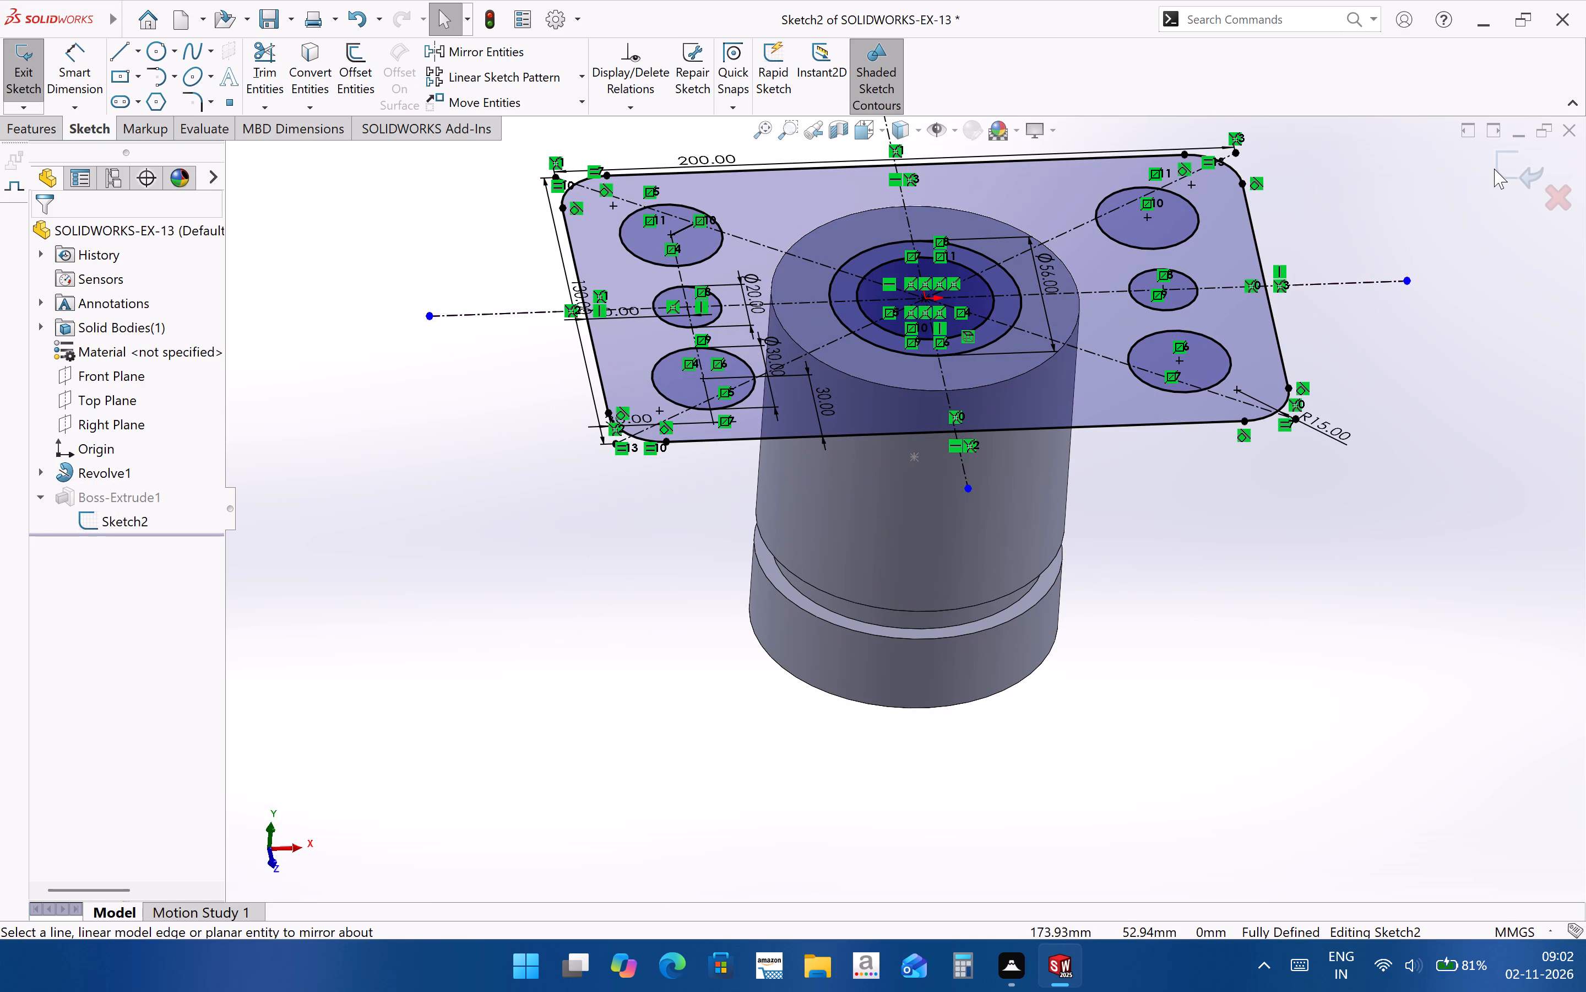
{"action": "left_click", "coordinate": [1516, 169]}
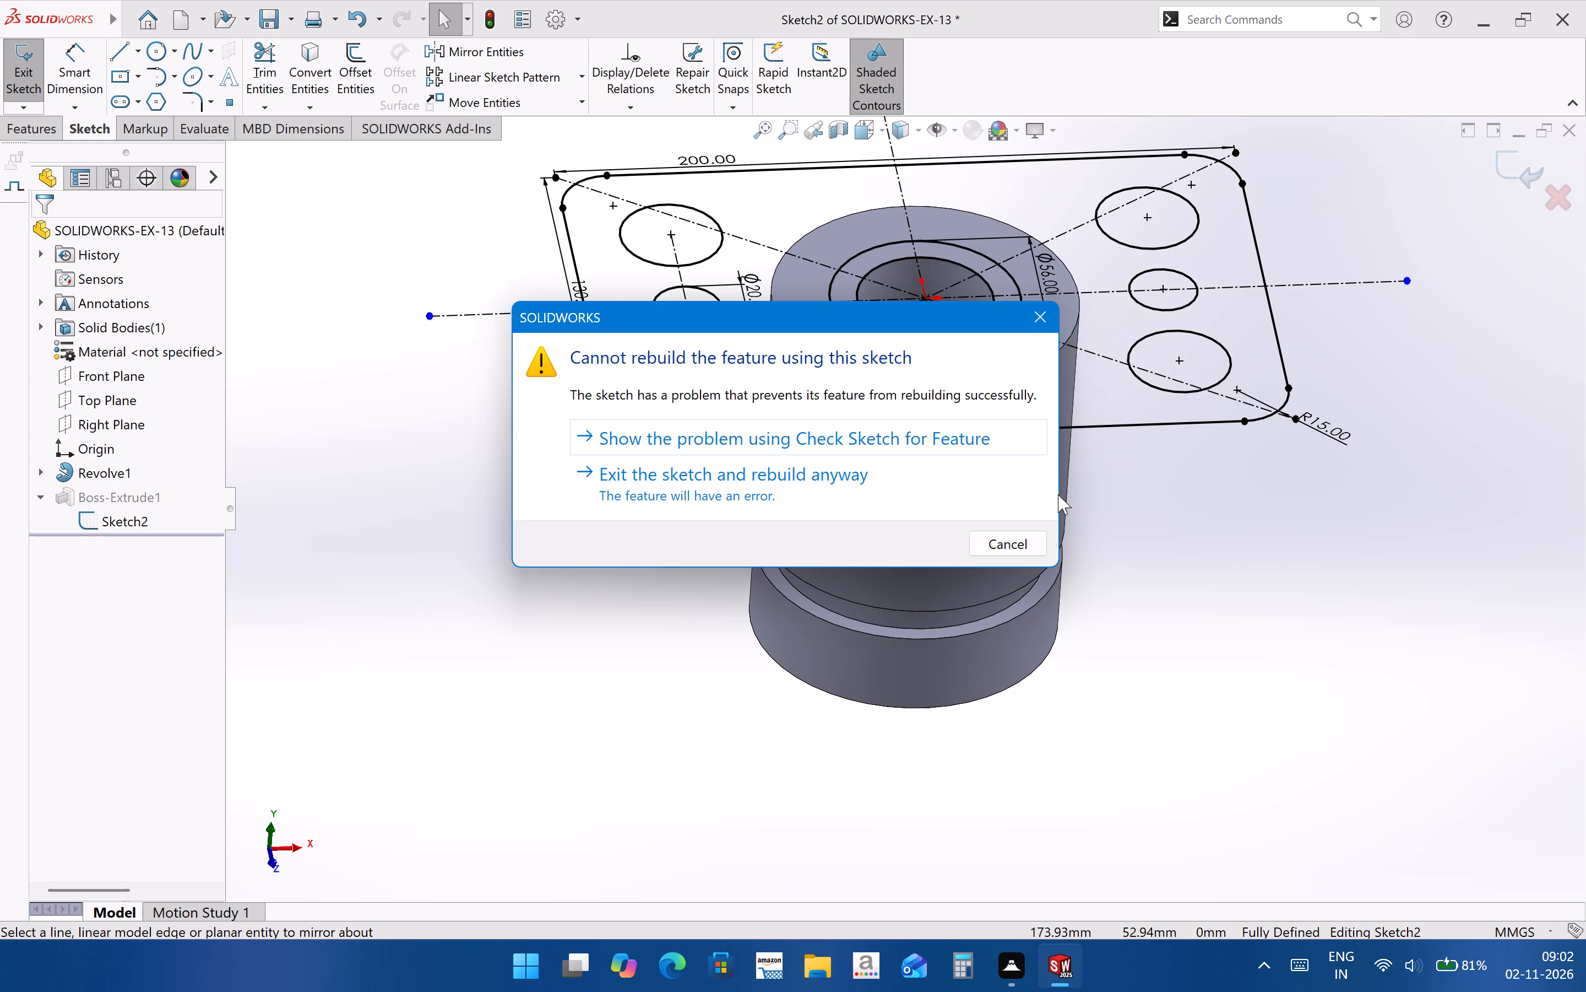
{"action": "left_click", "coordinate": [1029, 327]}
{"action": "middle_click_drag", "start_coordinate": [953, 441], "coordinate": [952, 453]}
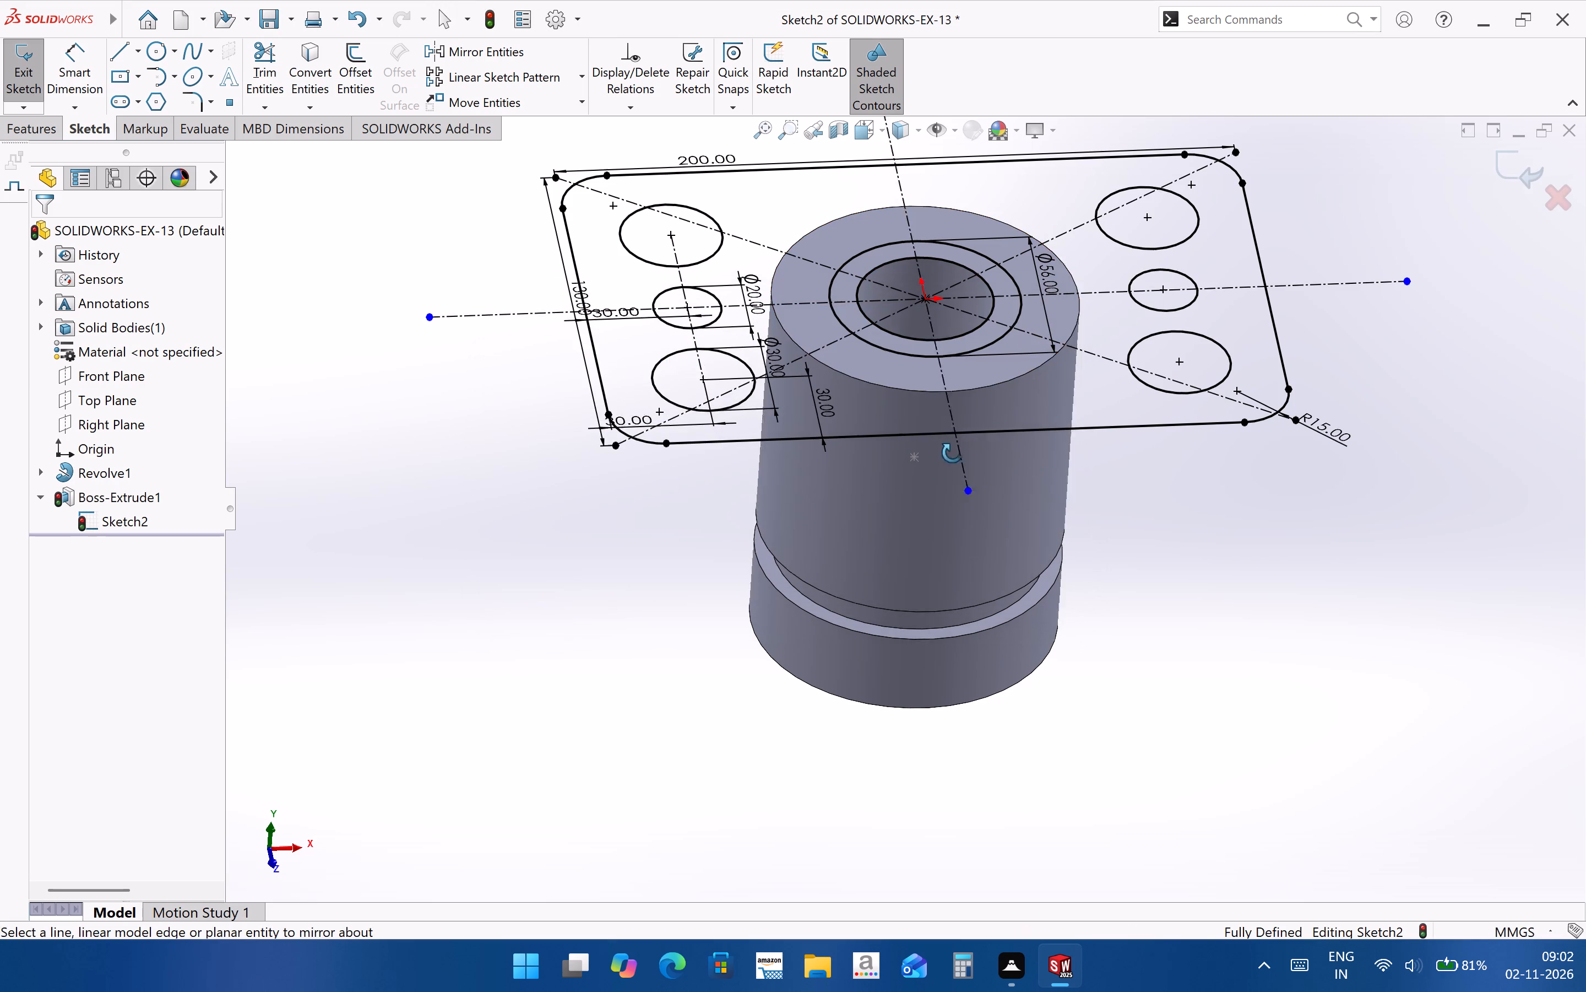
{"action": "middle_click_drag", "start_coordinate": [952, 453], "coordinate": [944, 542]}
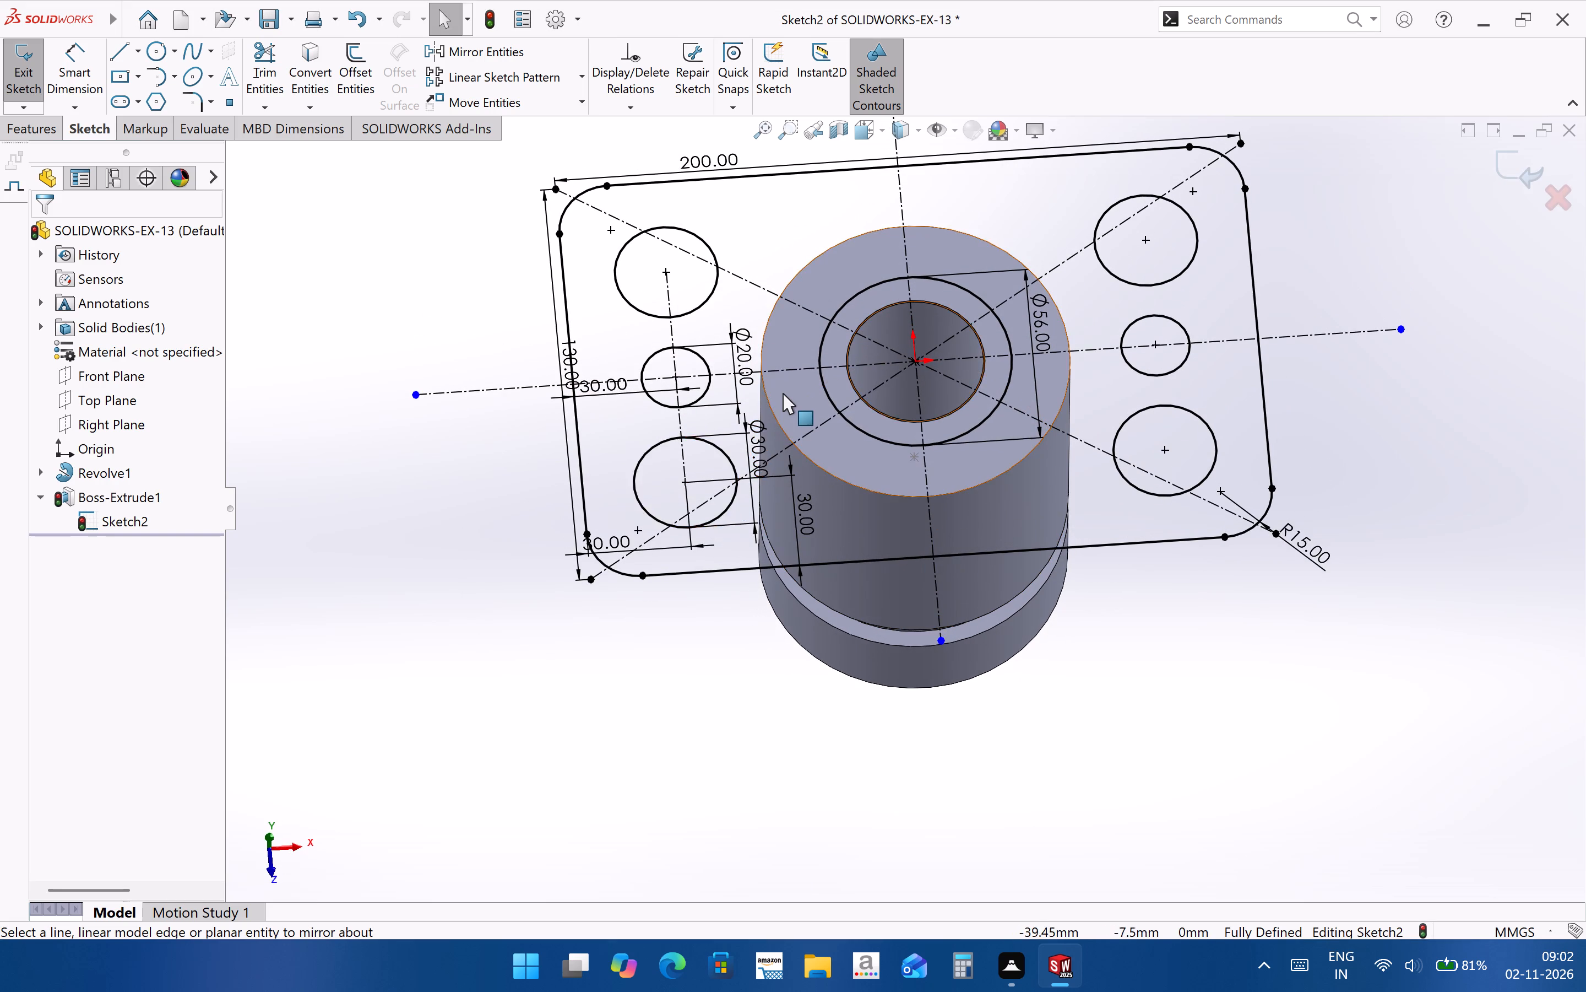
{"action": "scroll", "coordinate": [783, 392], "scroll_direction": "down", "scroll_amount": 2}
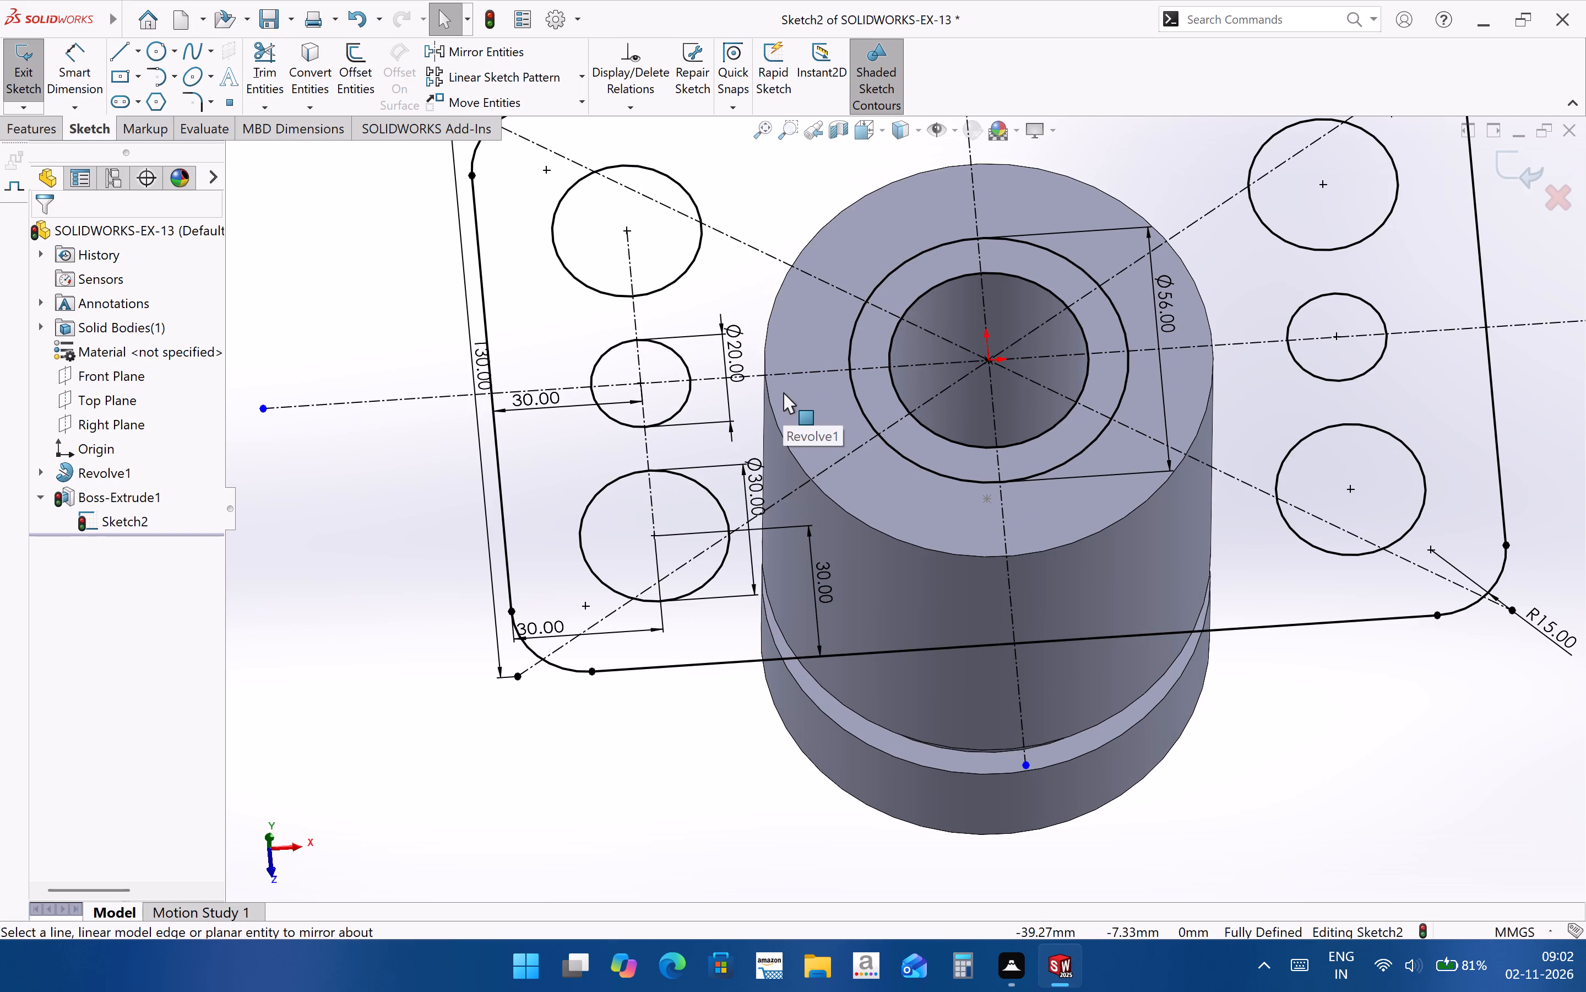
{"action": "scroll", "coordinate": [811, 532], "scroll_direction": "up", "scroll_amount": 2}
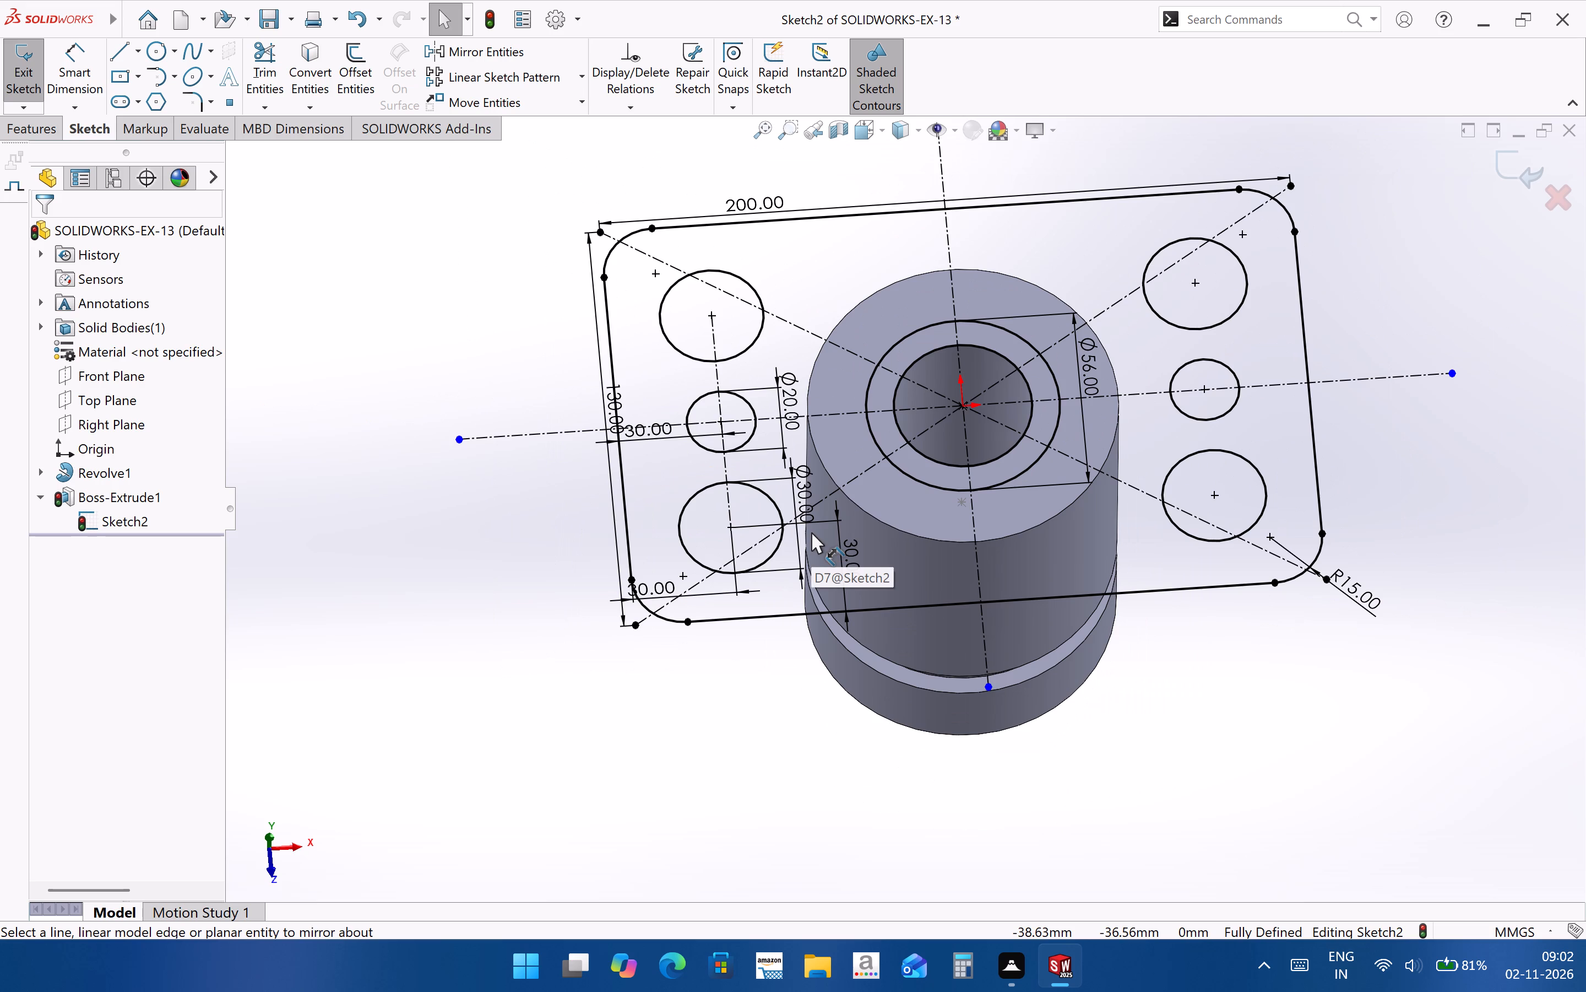
Exit the plate sketch and rebuild the model anyway.
{"action": "left_click", "coordinate": [1501, 173]}
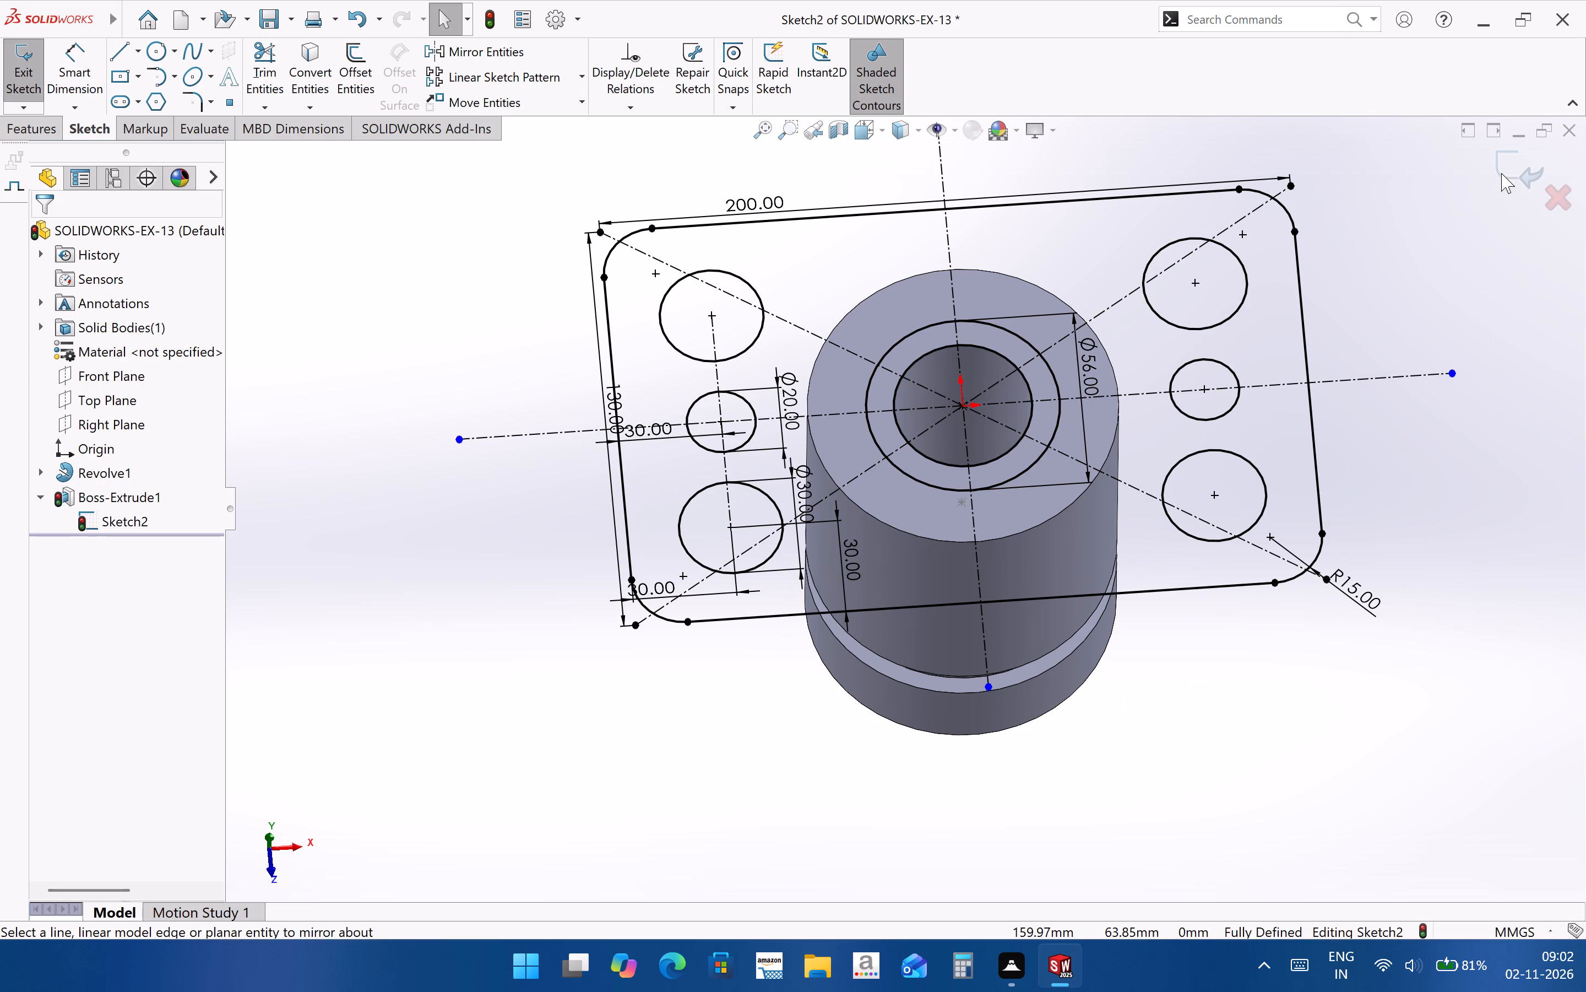
{"action": "left_click", "coordinate": [823, 481]}
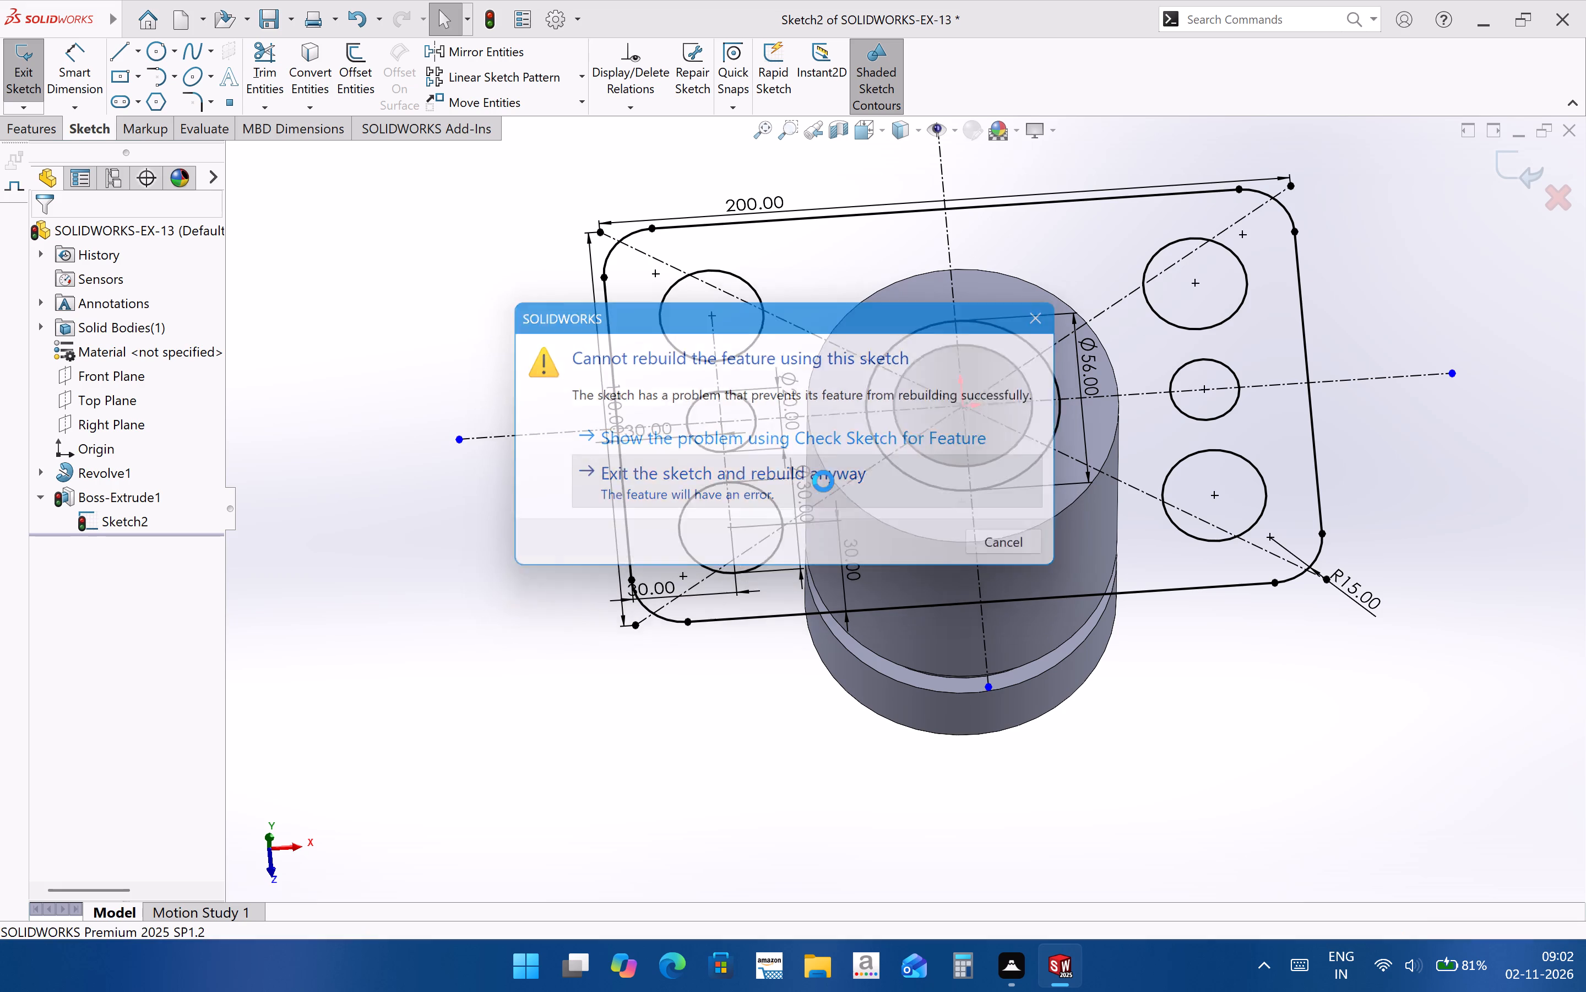
{"action": "left_click", "coordinate": [704, 179]}
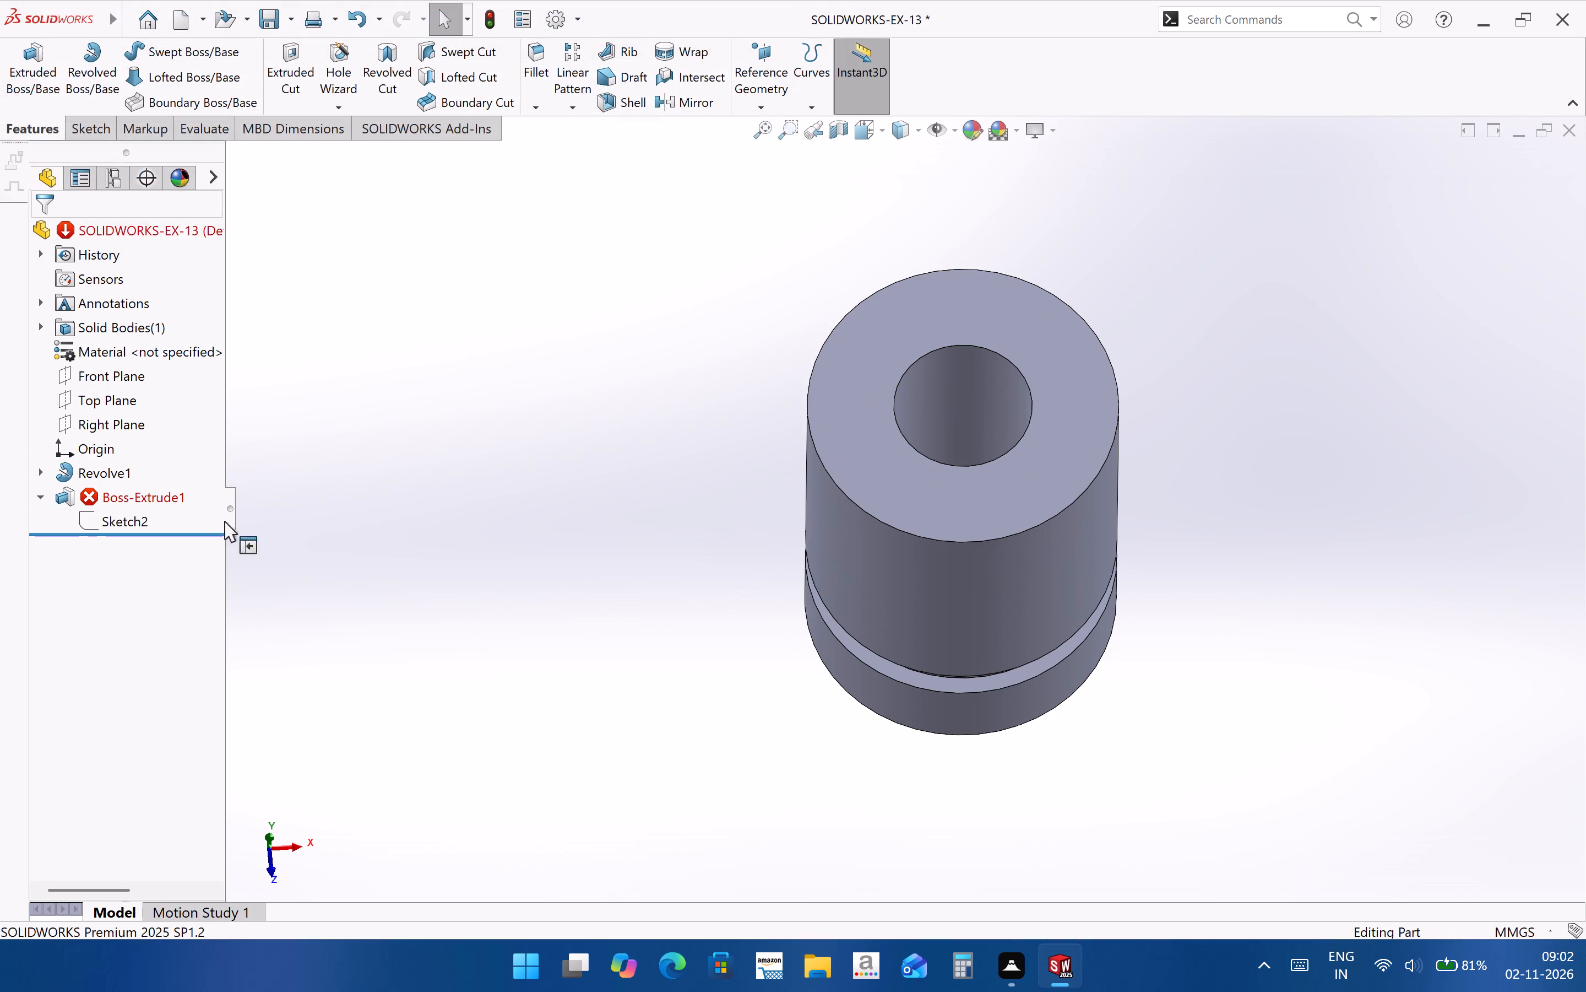
Edit the Boss-Extrude1 feature and select the plate region around the sleeve and side circles as its contour.
{"action": "left_click", "coordinate": [170, 490]}
{"action": "left_click", "coordinate": [426, 472]}
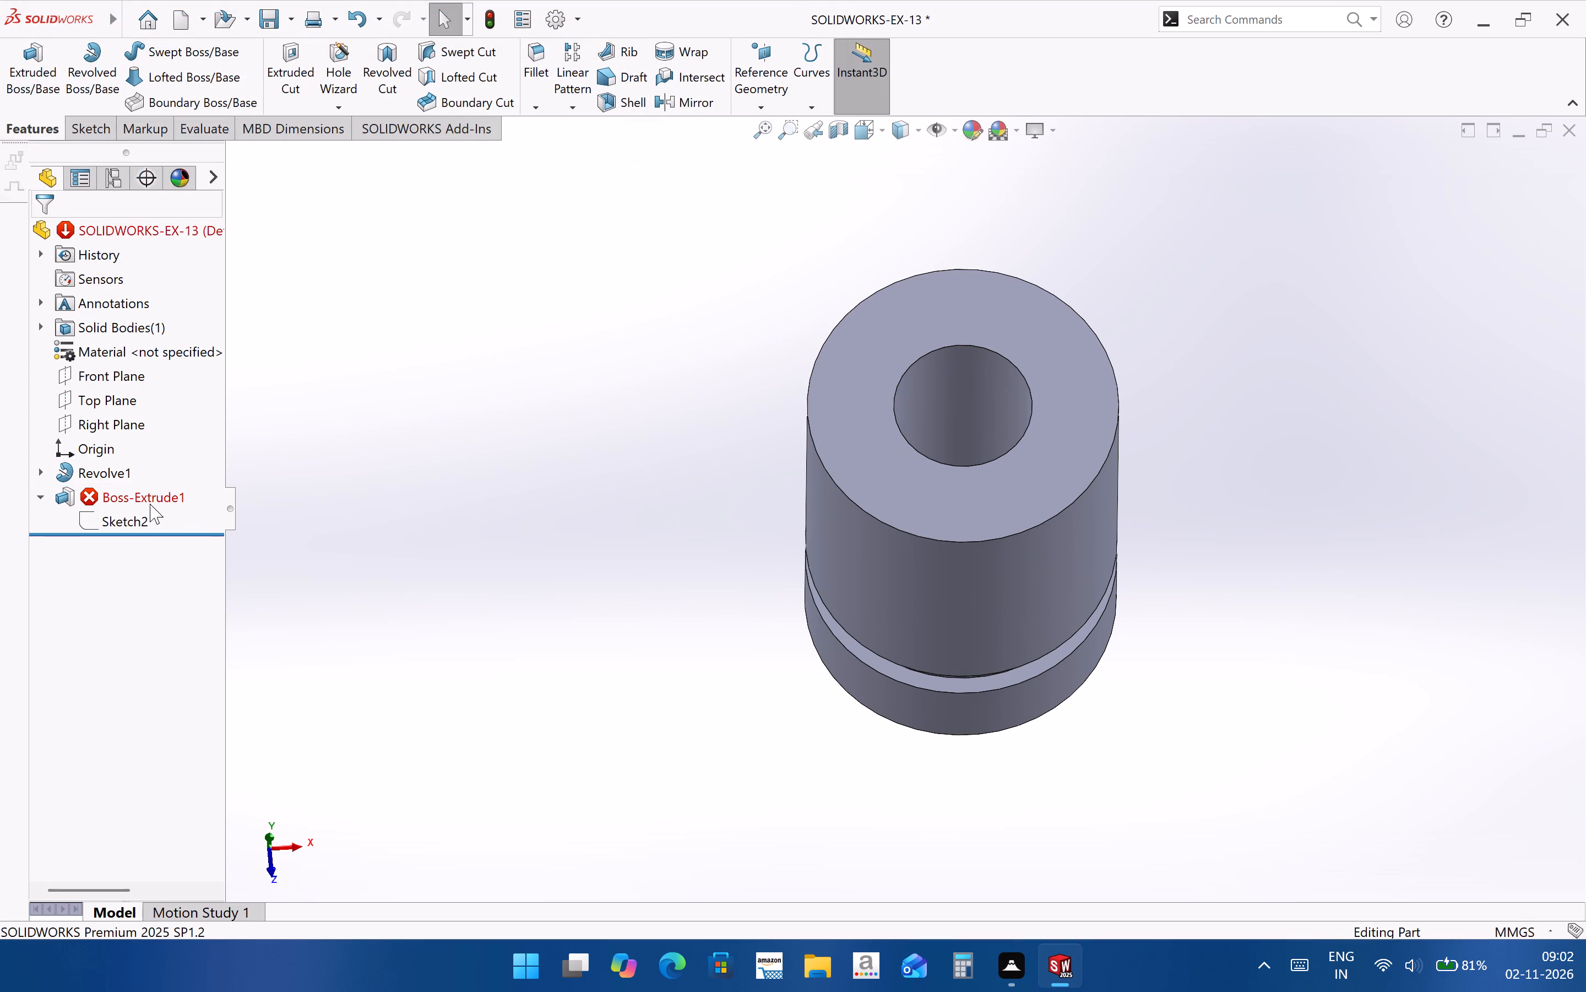
{"action": "left_click", "coordinate": [150, 504]}
{"action": "left_click", "coordinate": [171, 468]}
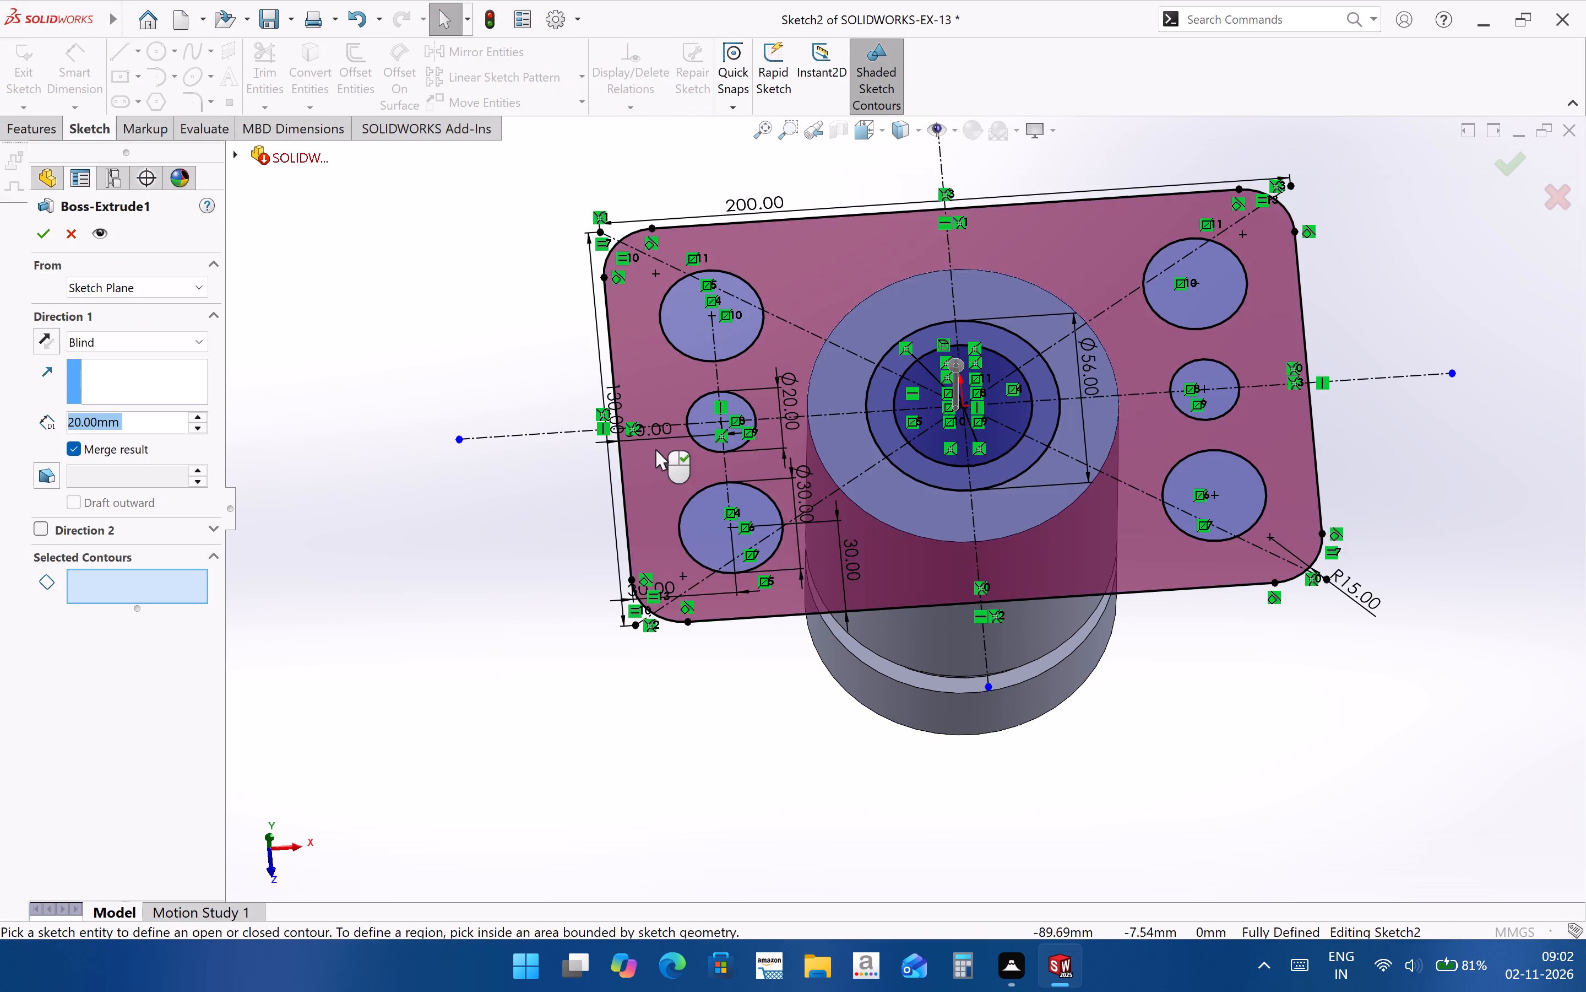
{"action": "left_click", "coordinate": [852, 557]}
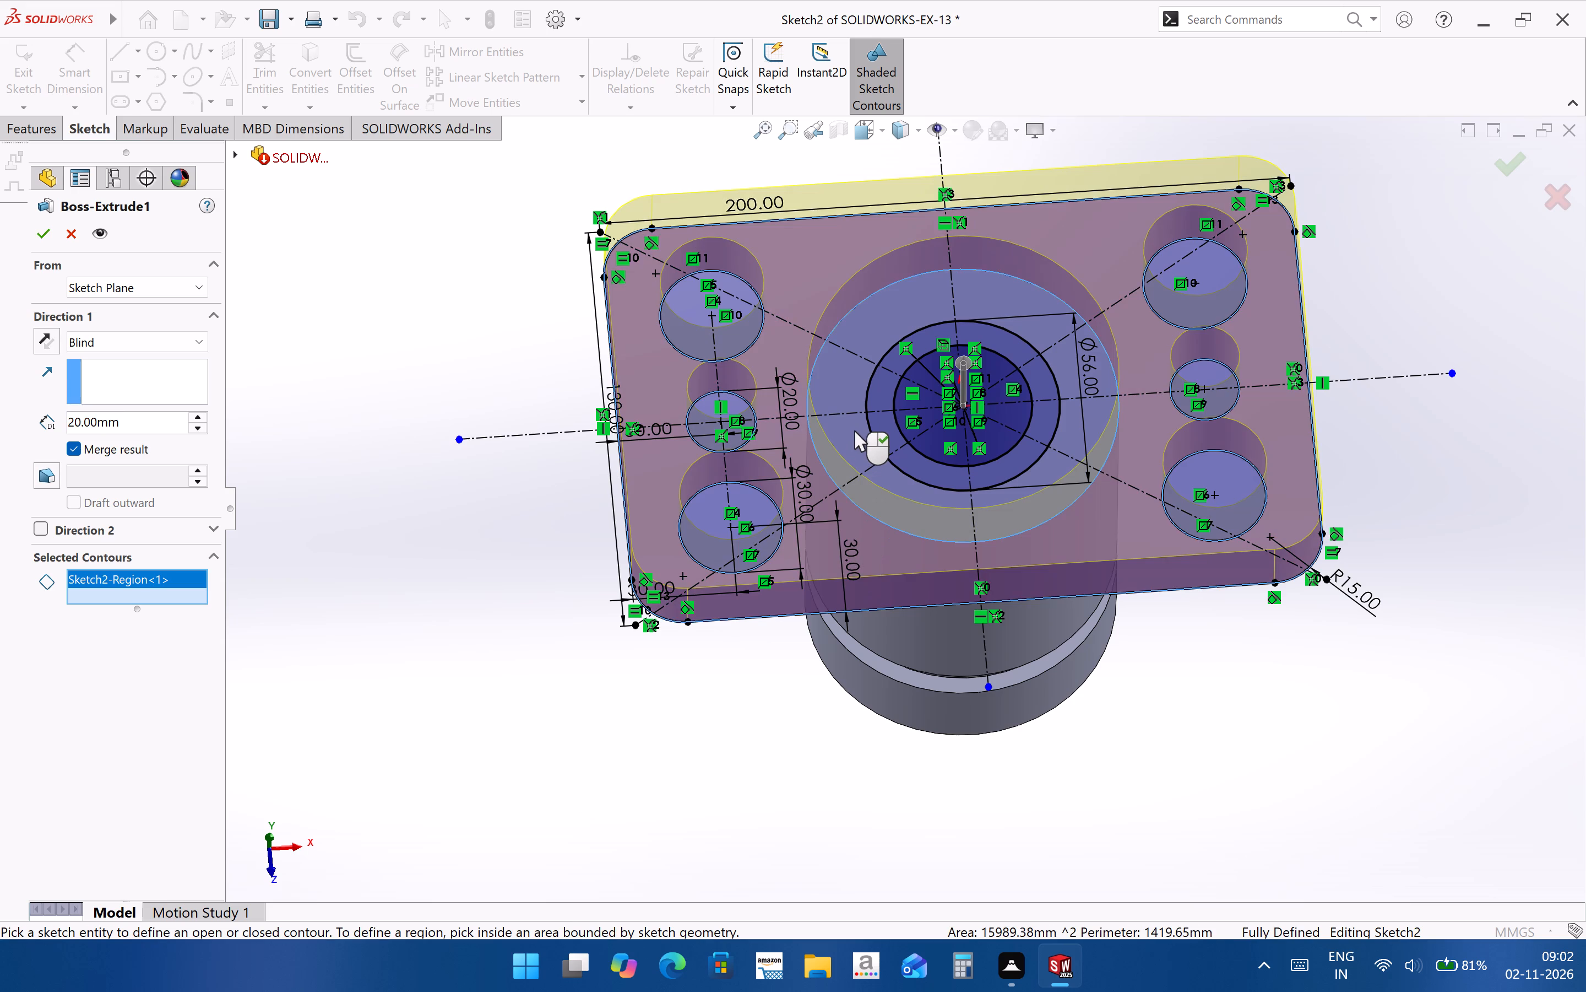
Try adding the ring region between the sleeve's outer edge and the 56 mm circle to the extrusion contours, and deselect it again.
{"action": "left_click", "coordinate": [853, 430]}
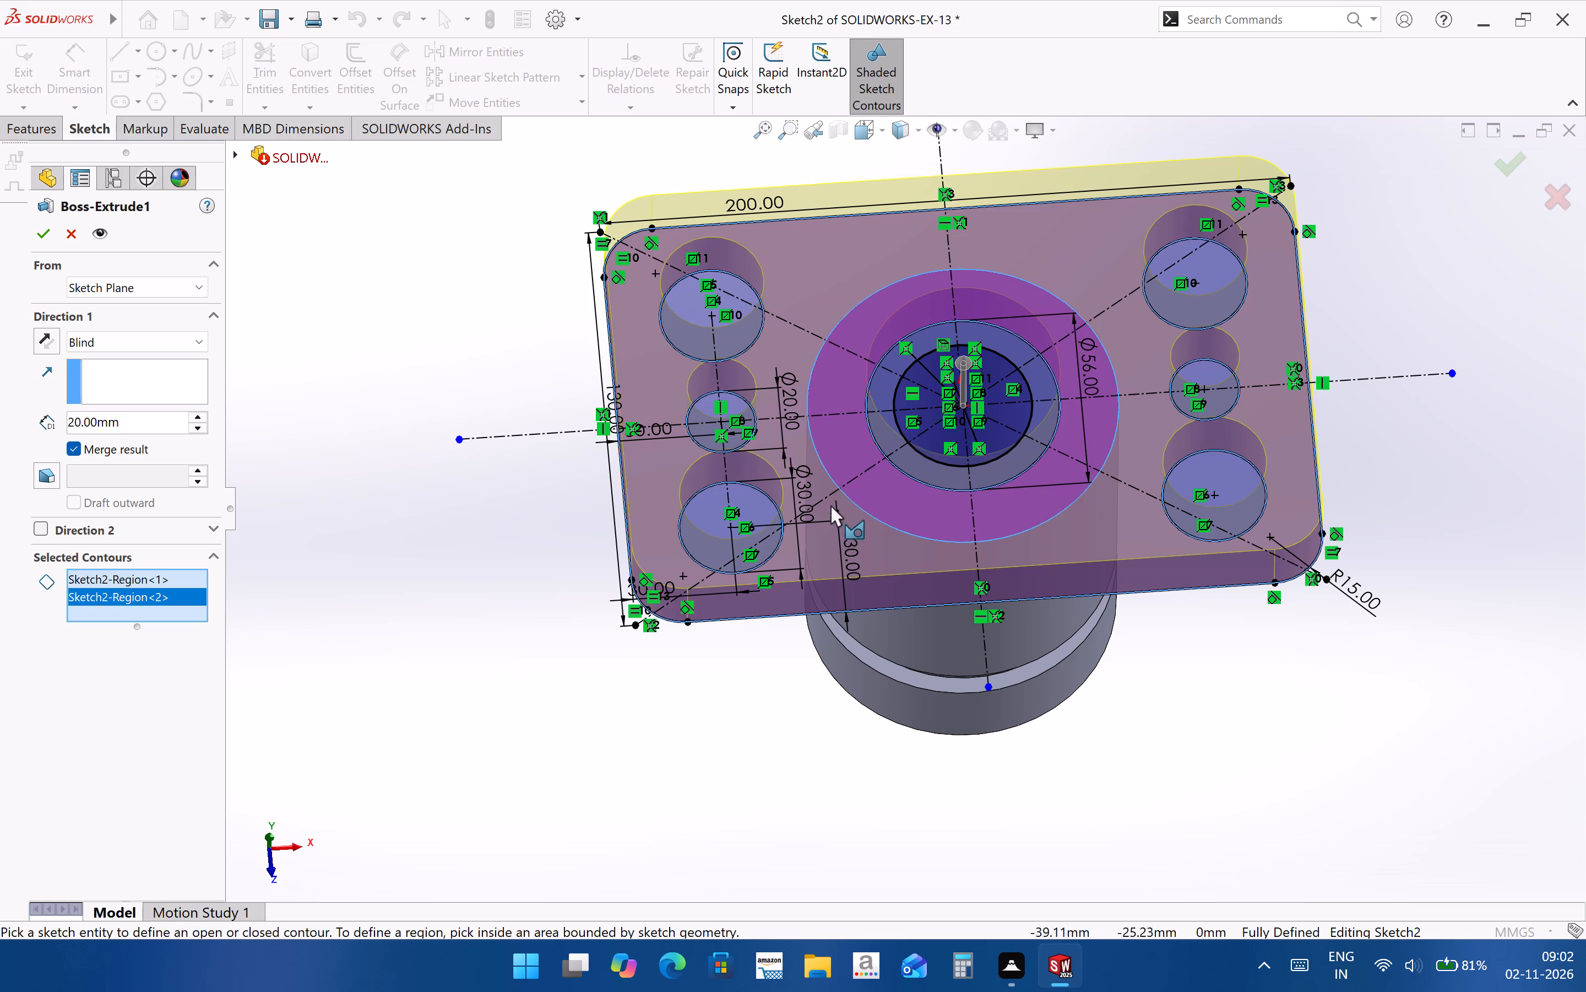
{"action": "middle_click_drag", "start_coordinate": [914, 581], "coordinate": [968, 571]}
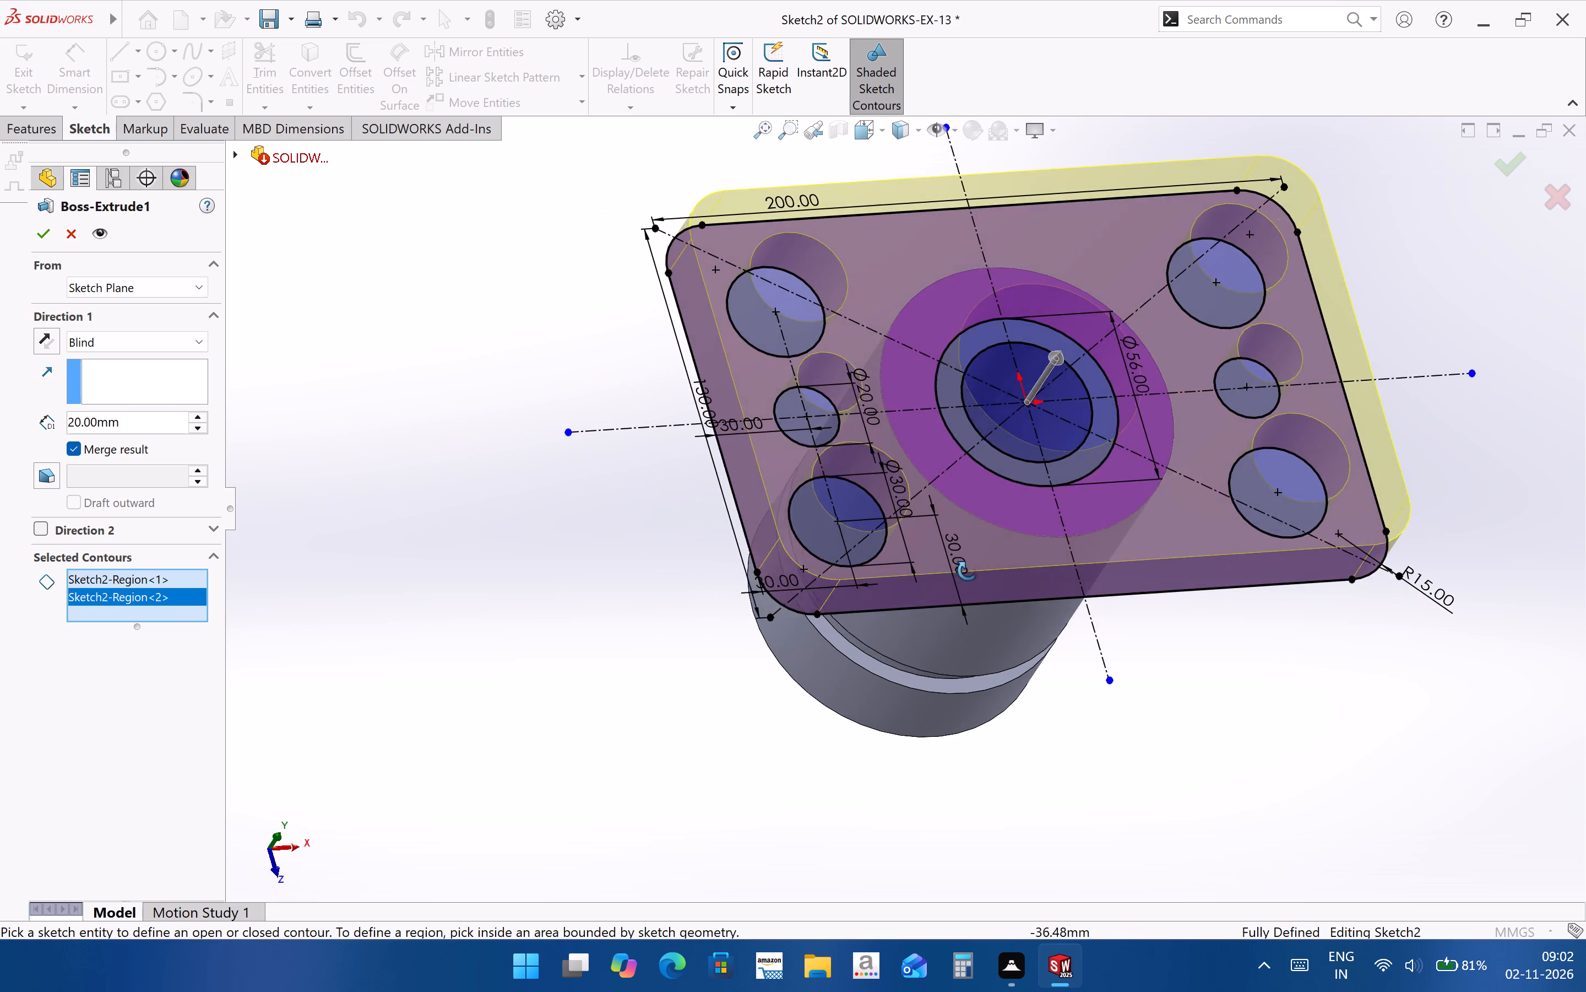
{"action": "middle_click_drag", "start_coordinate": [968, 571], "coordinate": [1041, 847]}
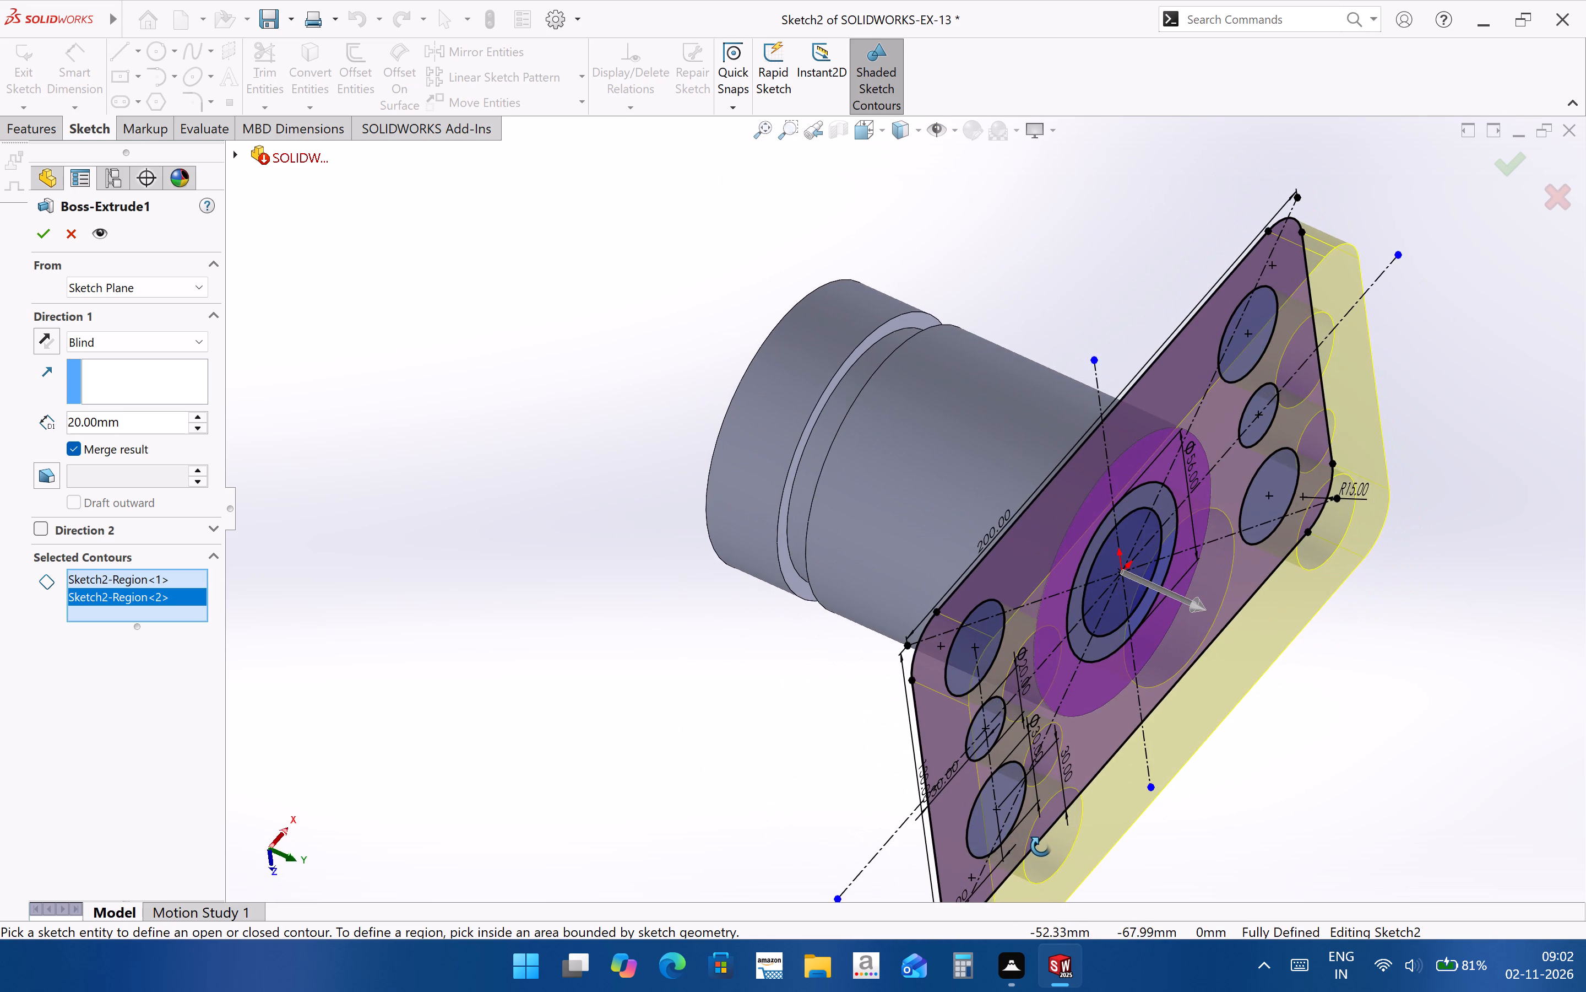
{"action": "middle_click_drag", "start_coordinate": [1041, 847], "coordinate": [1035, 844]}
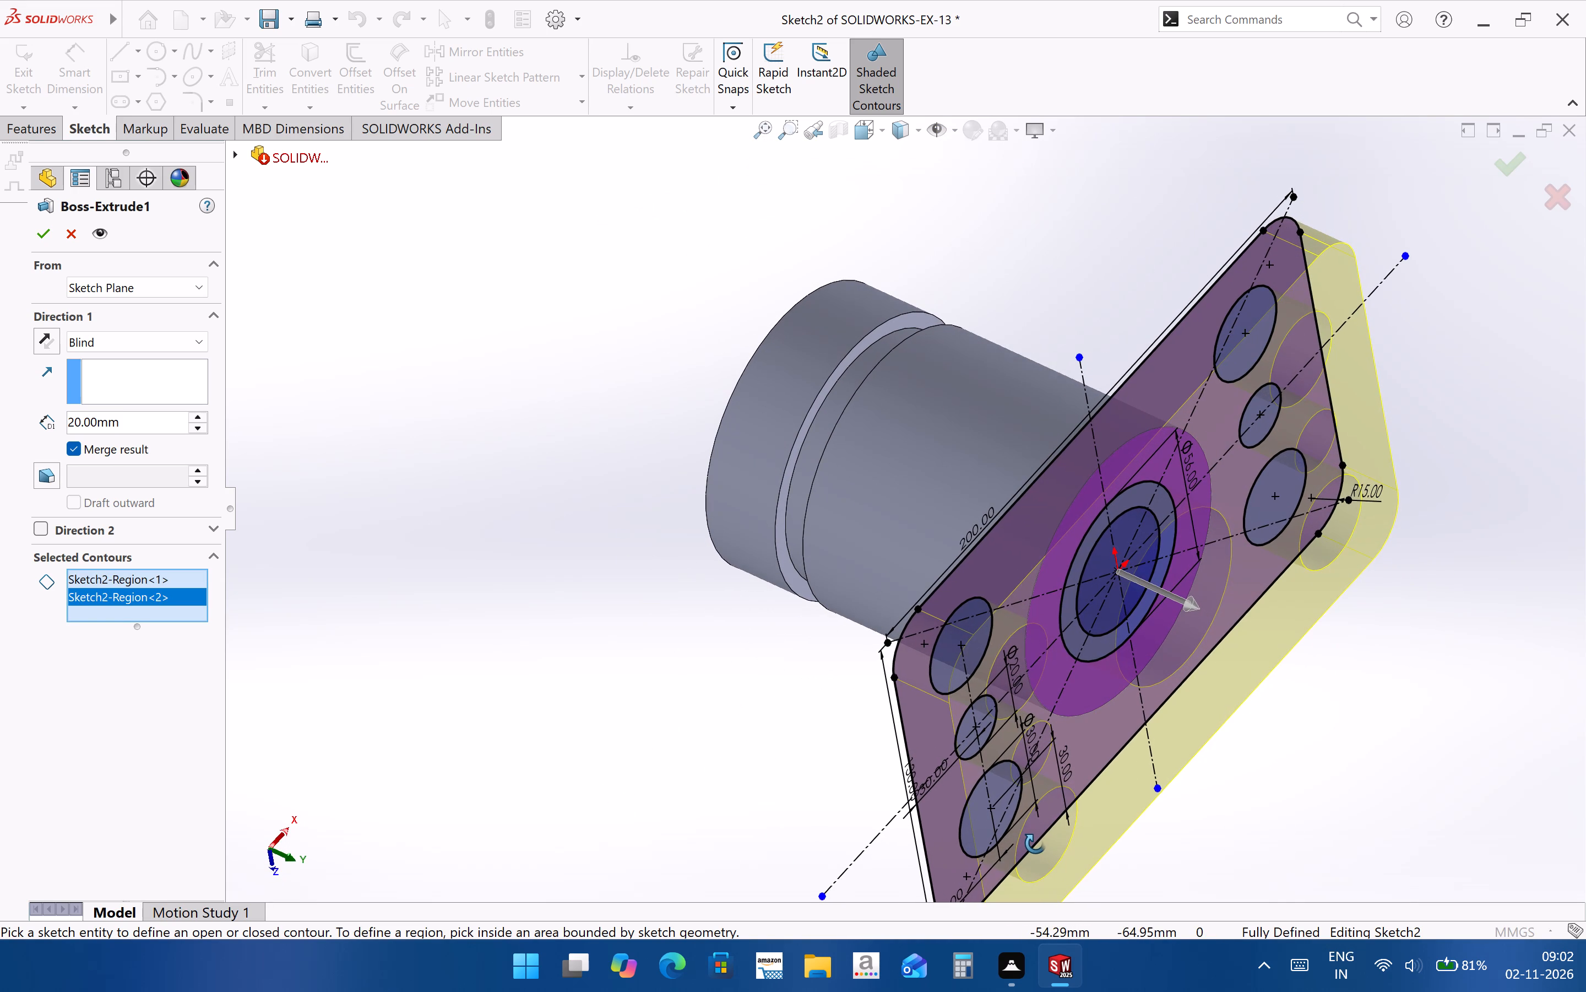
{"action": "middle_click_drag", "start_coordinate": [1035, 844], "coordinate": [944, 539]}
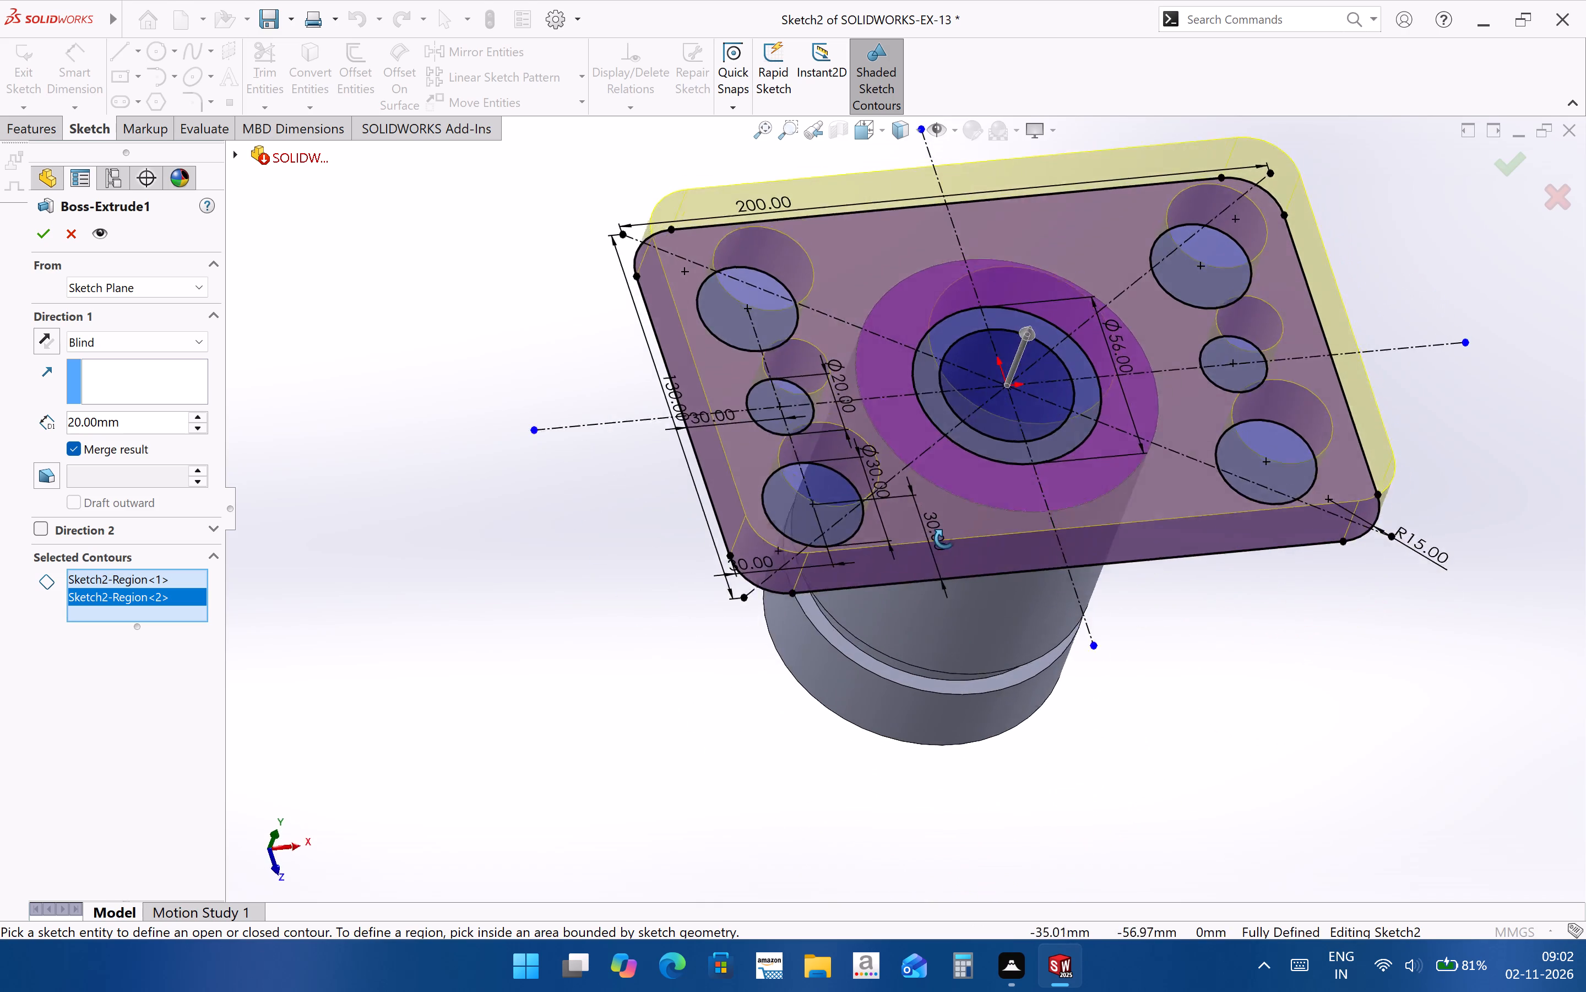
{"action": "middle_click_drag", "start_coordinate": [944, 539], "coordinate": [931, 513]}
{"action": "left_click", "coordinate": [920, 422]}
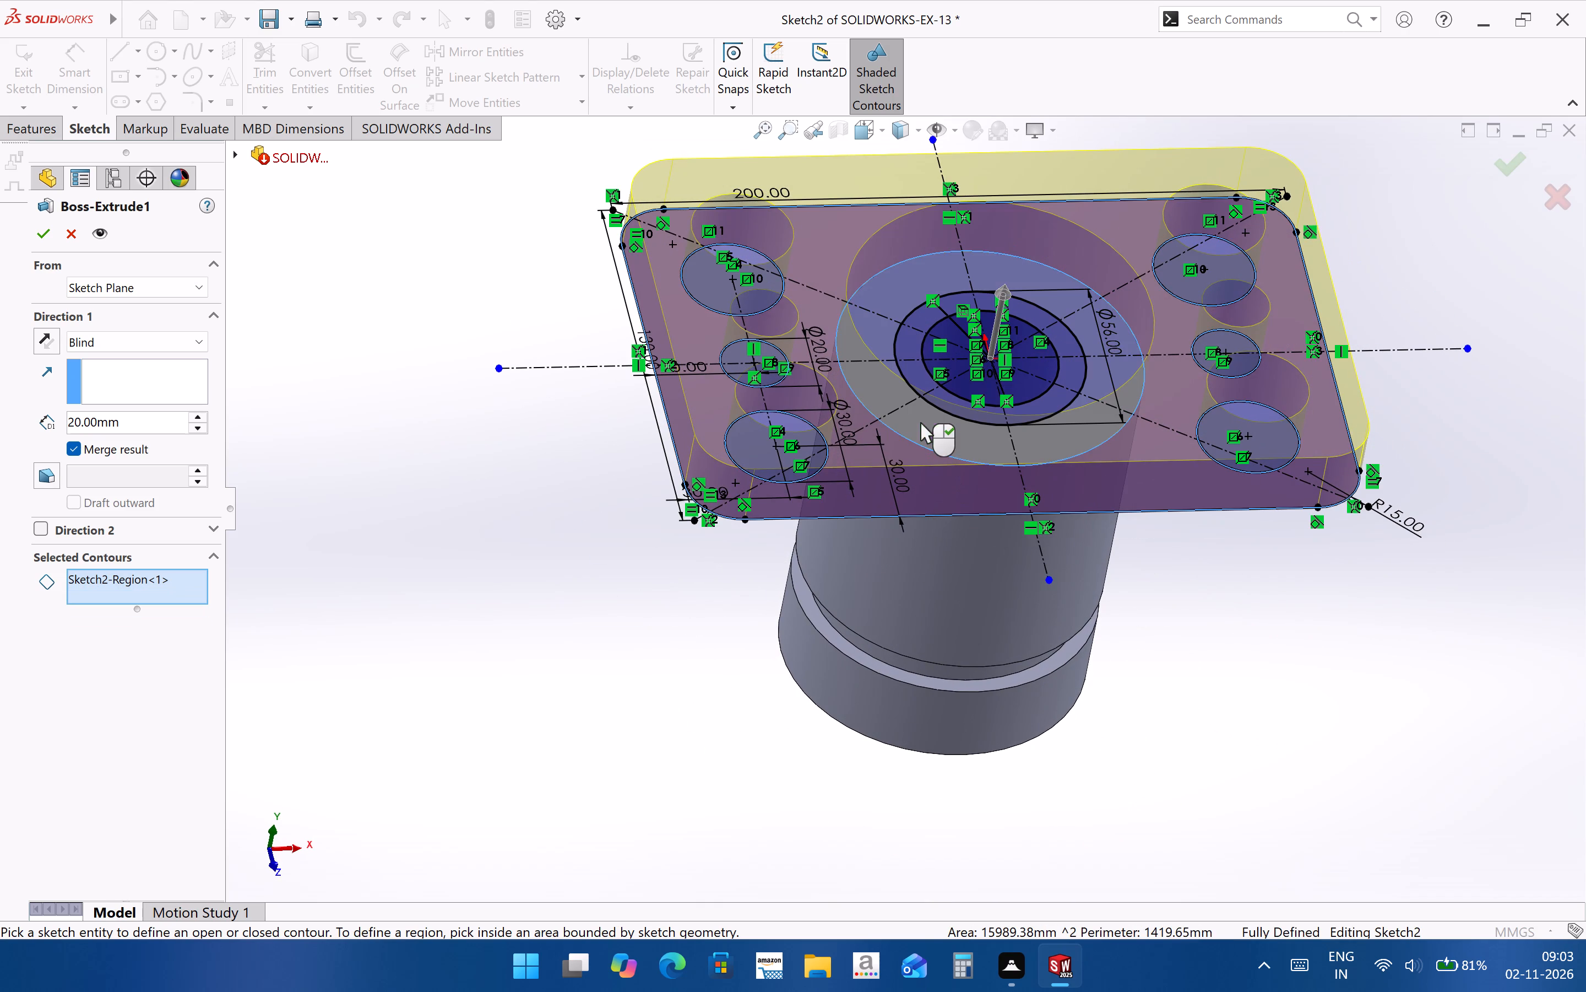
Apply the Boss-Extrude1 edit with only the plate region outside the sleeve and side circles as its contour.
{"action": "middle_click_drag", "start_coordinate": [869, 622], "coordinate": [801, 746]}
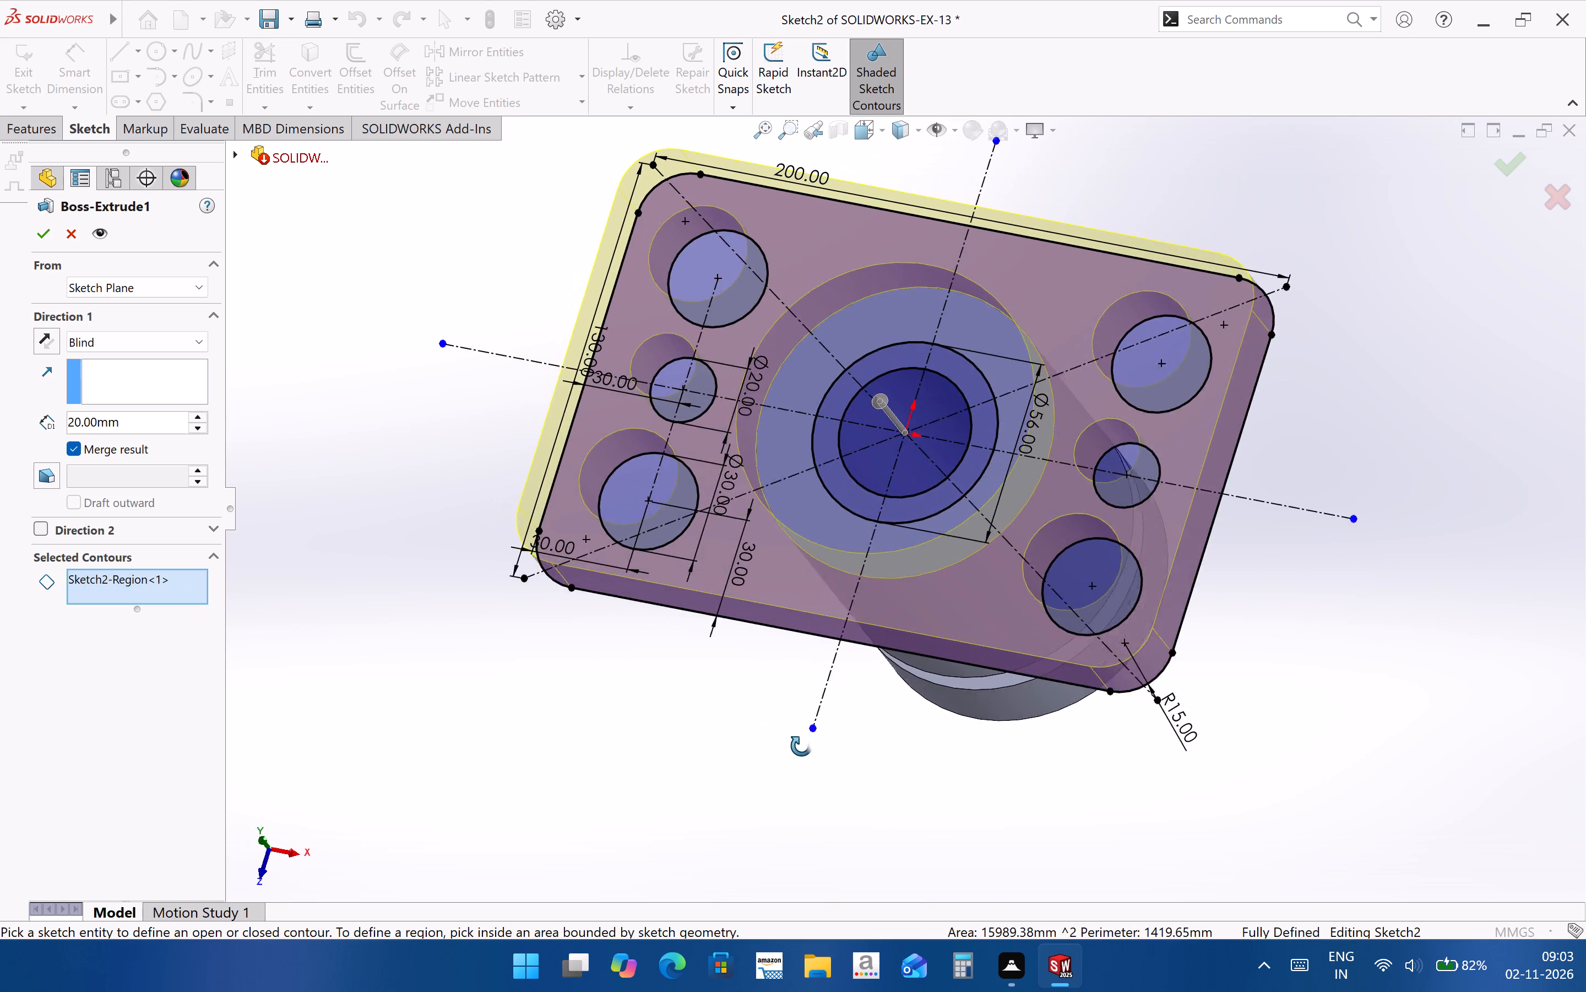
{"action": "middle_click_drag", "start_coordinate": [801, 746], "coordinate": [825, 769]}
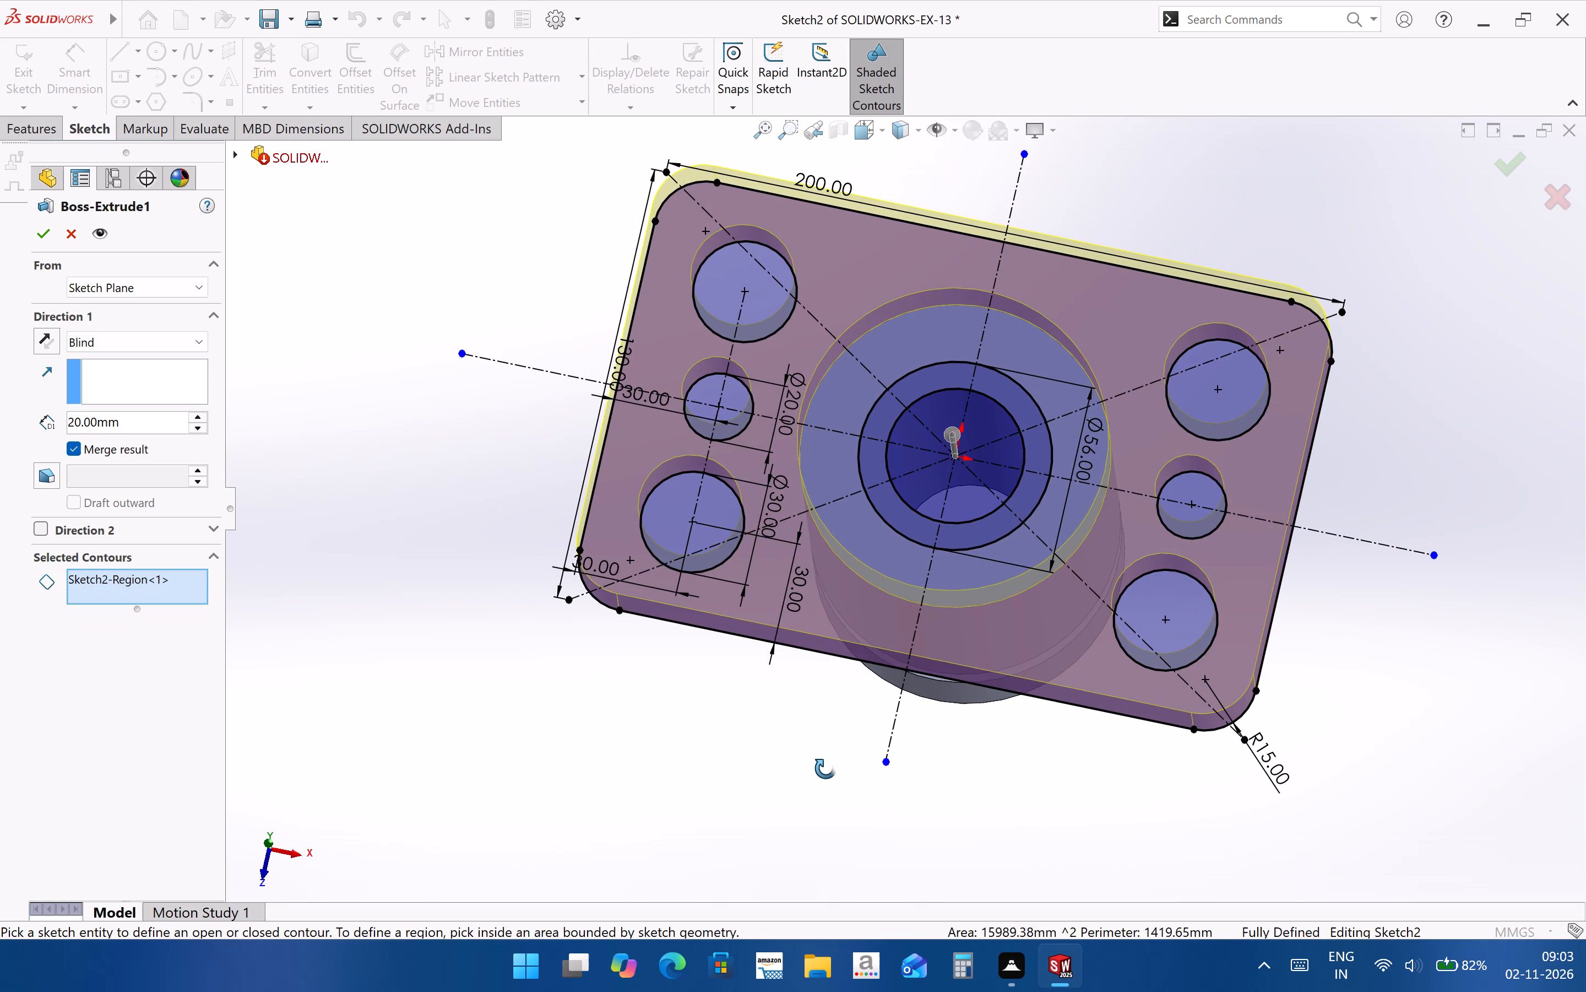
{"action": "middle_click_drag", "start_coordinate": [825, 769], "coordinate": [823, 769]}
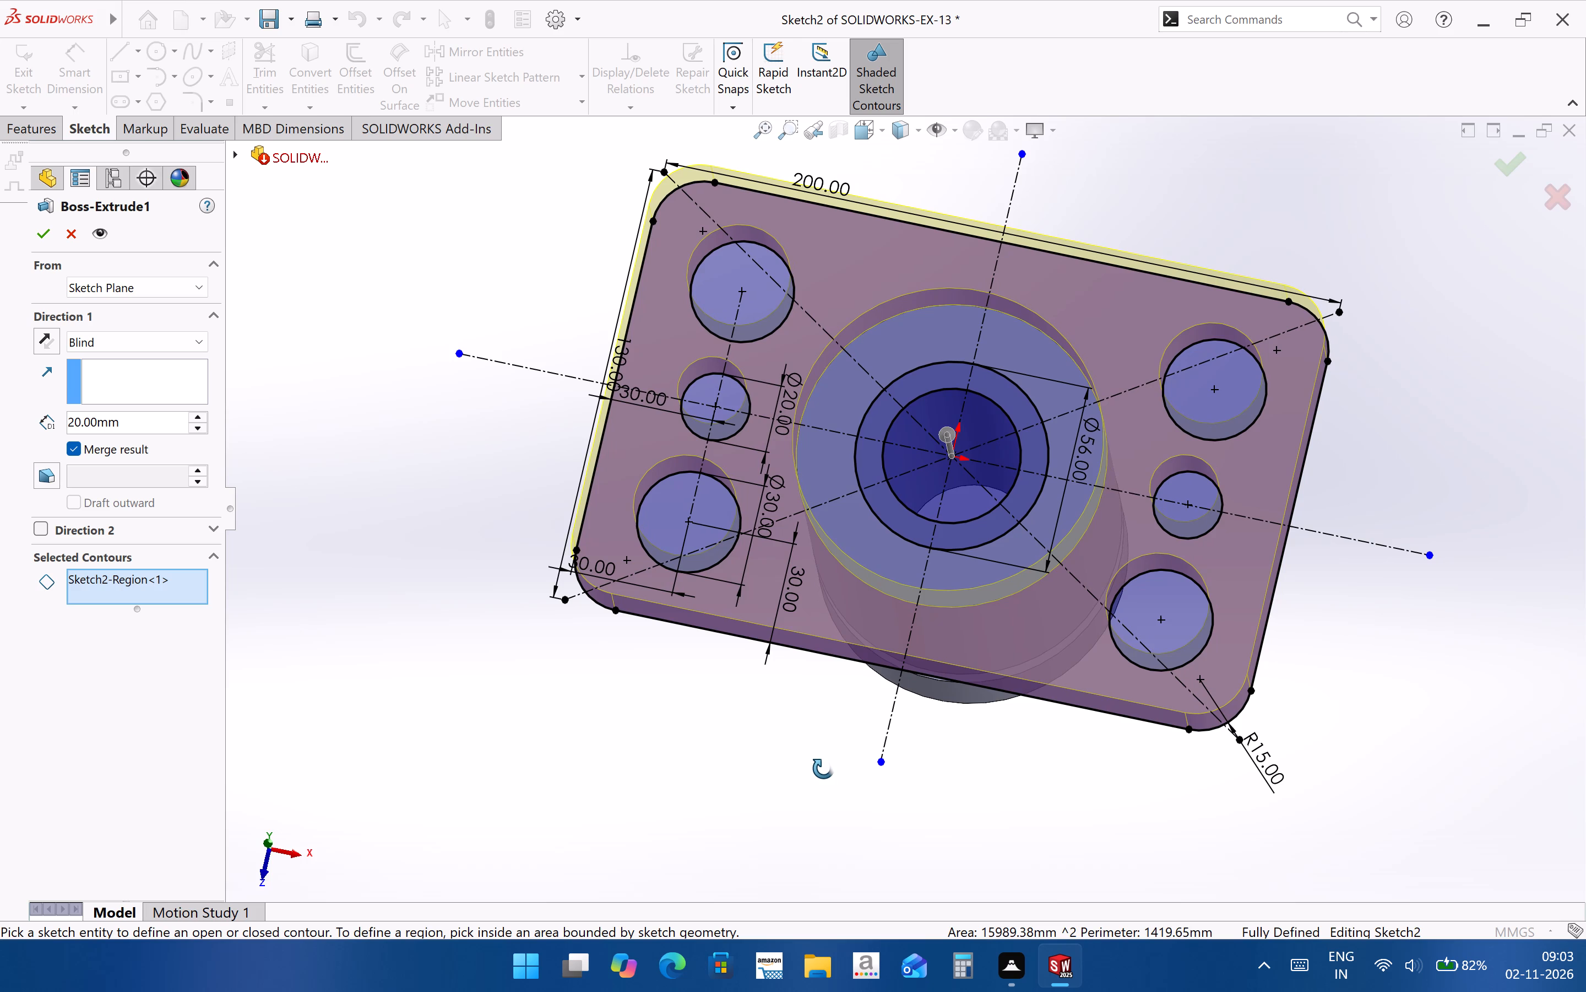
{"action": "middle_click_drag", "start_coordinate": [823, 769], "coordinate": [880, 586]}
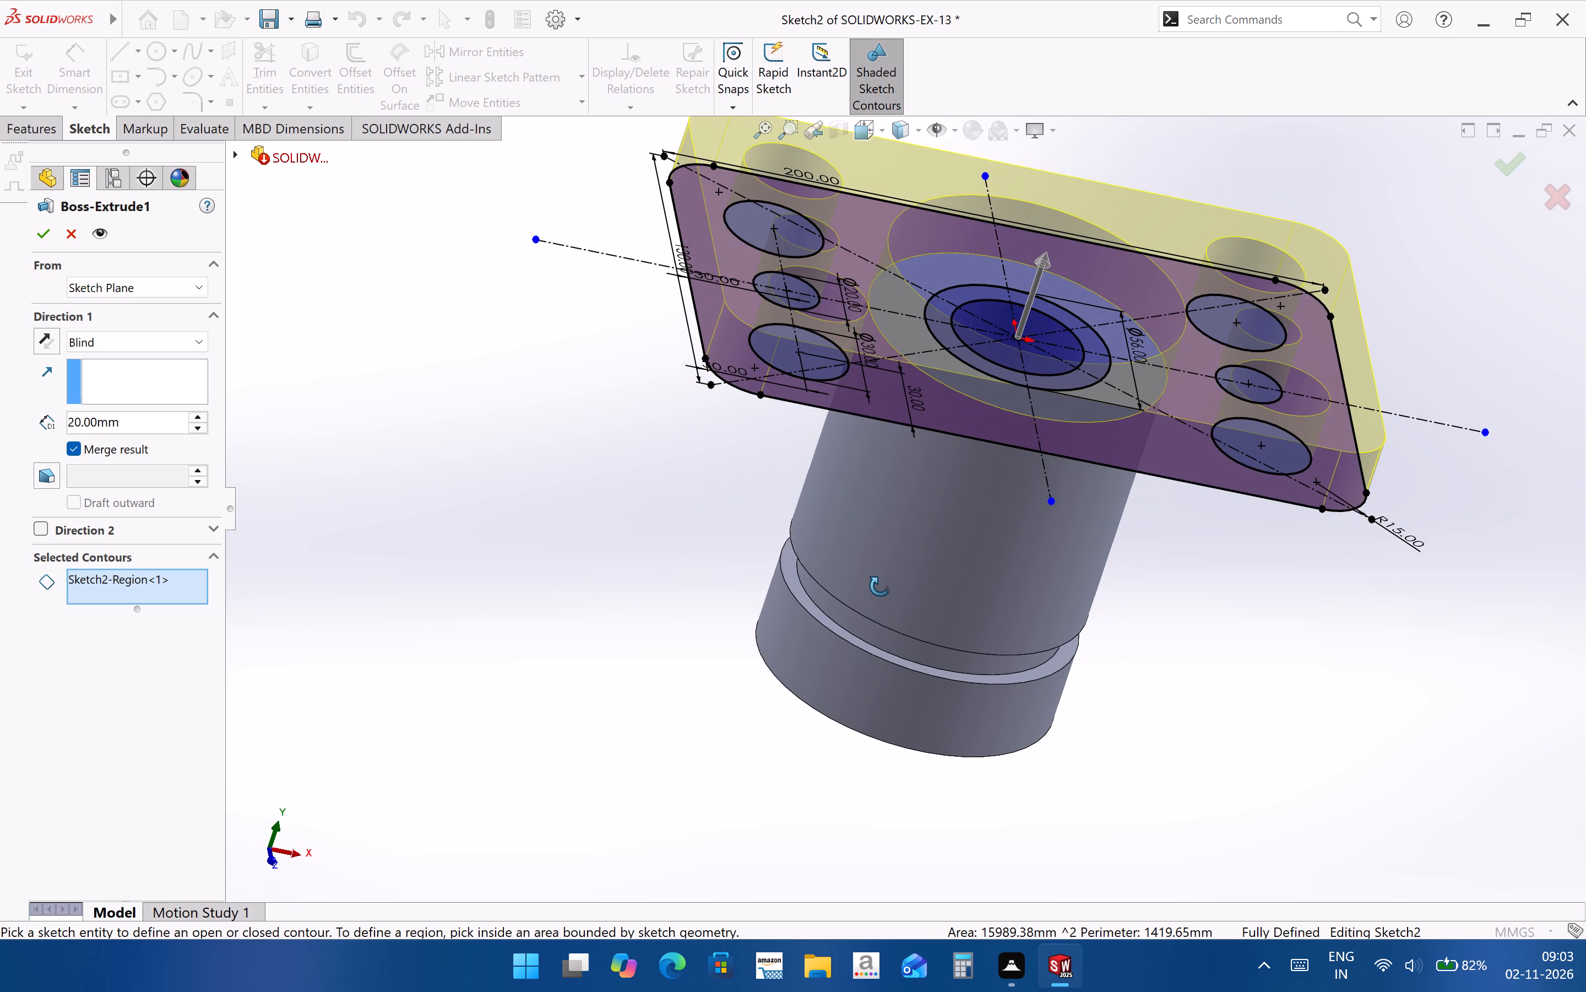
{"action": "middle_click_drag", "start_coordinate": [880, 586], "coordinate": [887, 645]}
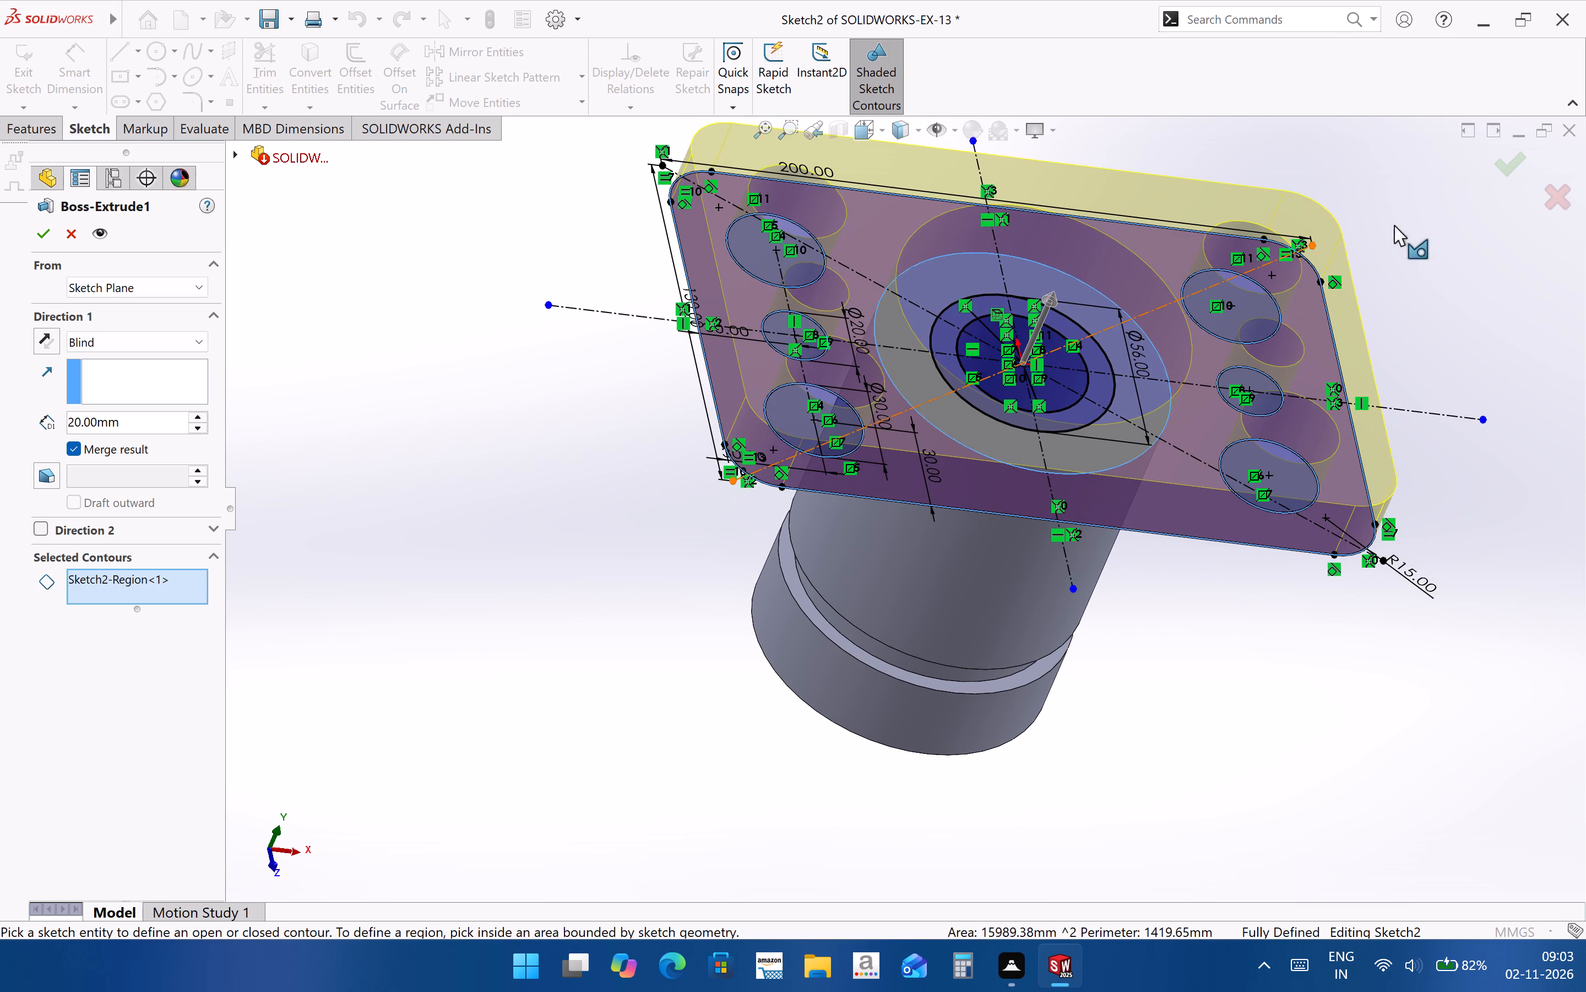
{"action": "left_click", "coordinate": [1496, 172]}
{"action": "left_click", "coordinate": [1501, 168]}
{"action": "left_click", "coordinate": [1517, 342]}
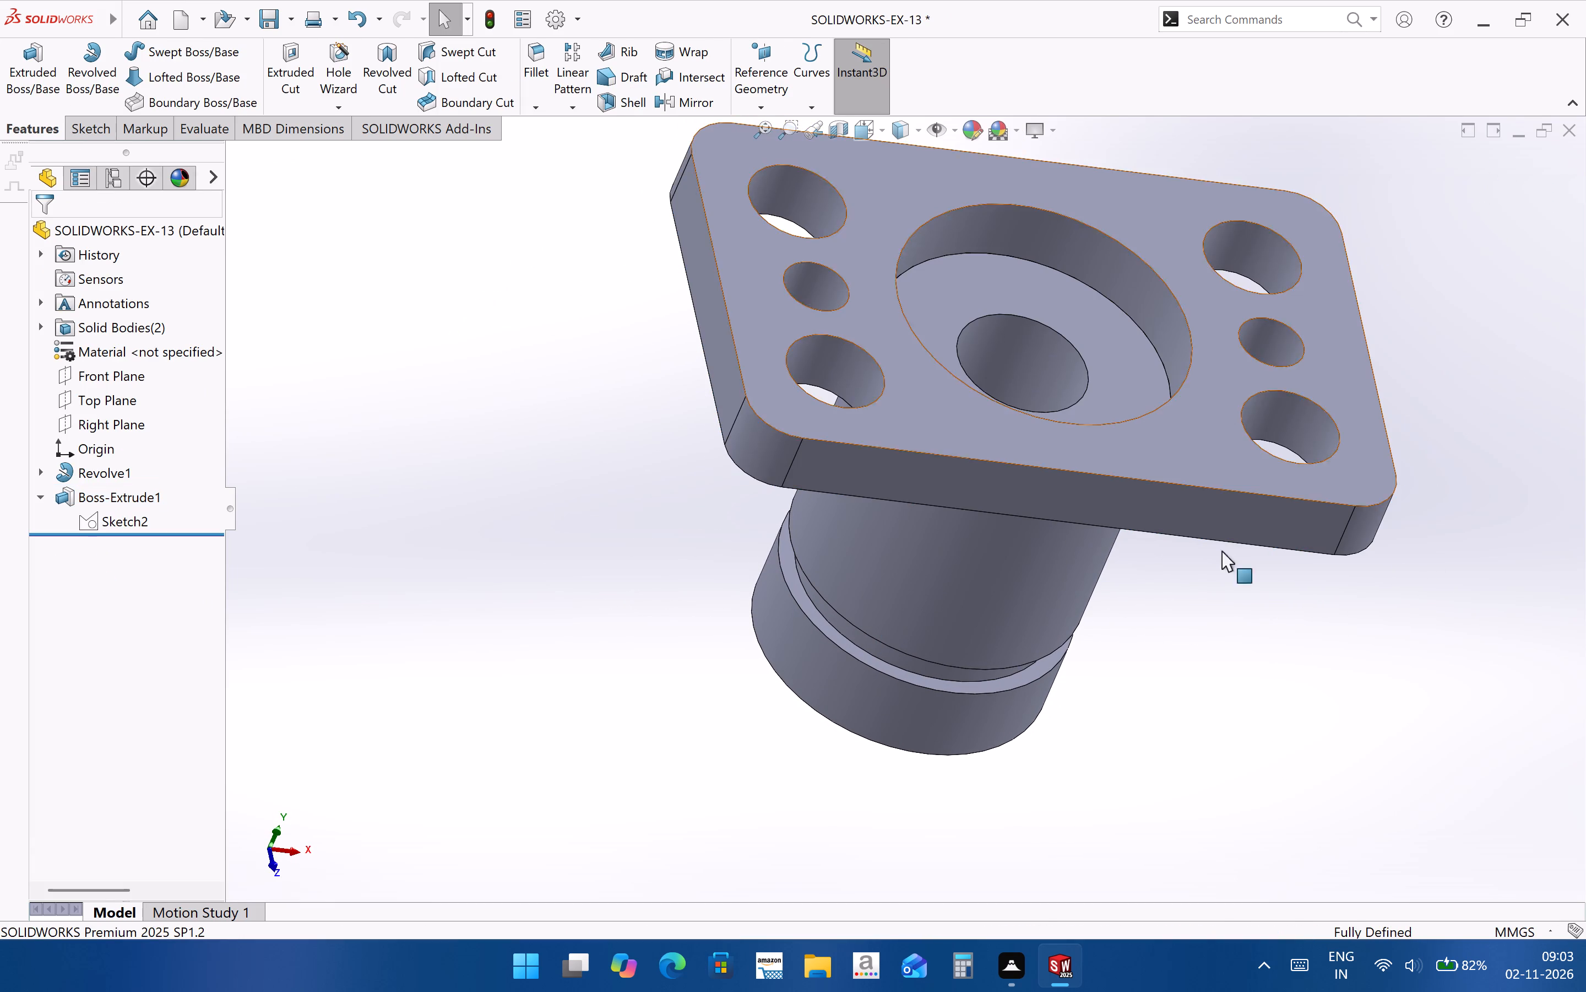
Inspect the plate's central opening and reopen Sketch2 to examine its circles, exiting it without edits.
{"action": "scroll", "coordinate": [1079, 632], "scroll_direction": "up", "scroll_amount": 2}
{"action": "left_click", "coordinate": [1079, 364]}
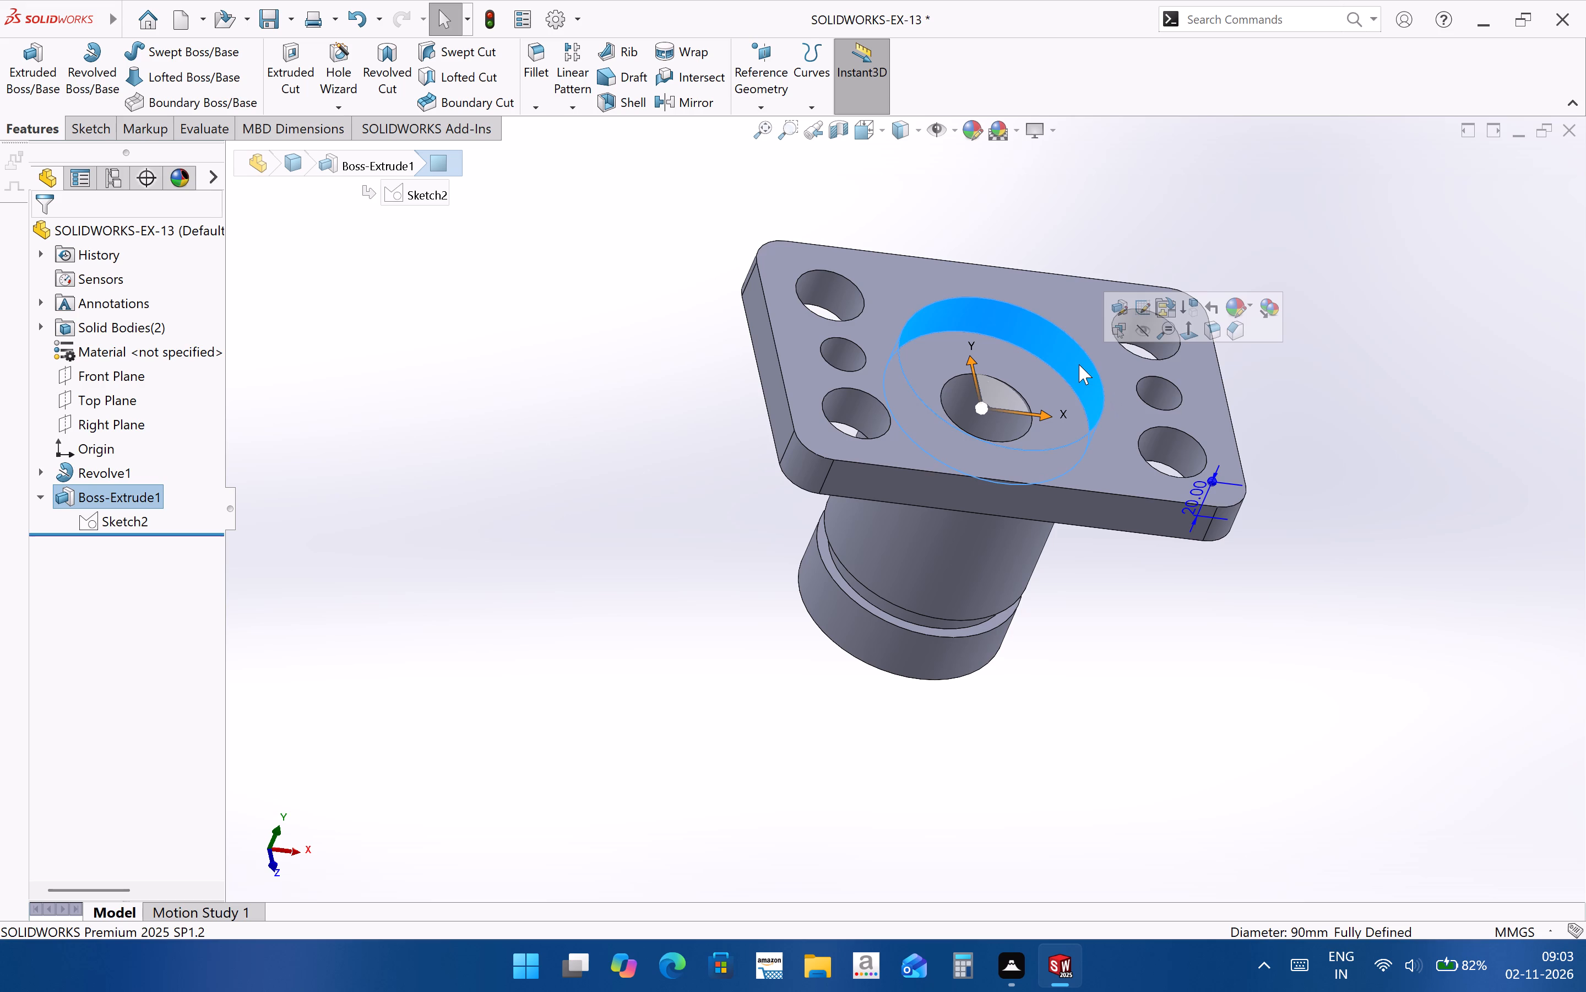
{"action": "middle_click_drag", "start_coordinate": [1050, 557], "coordinate": [1035, 668]}
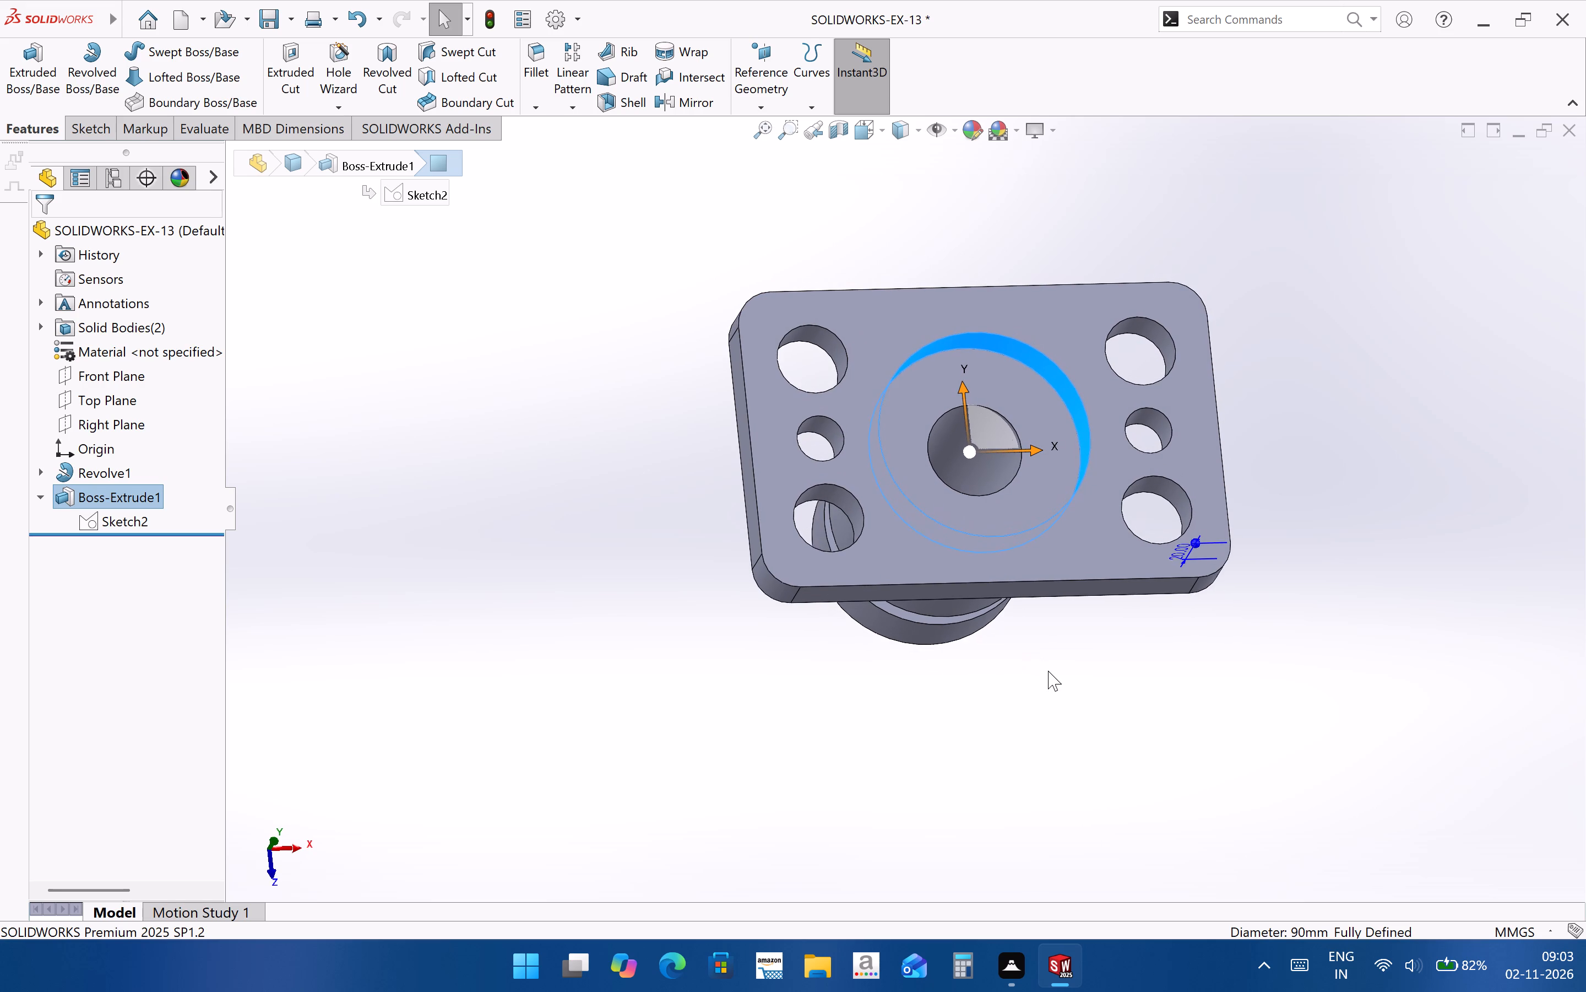
{"action": "left_click", "coordinate": [128, 521]}
{"action": "left_click", "coordinate": [139, 484]}
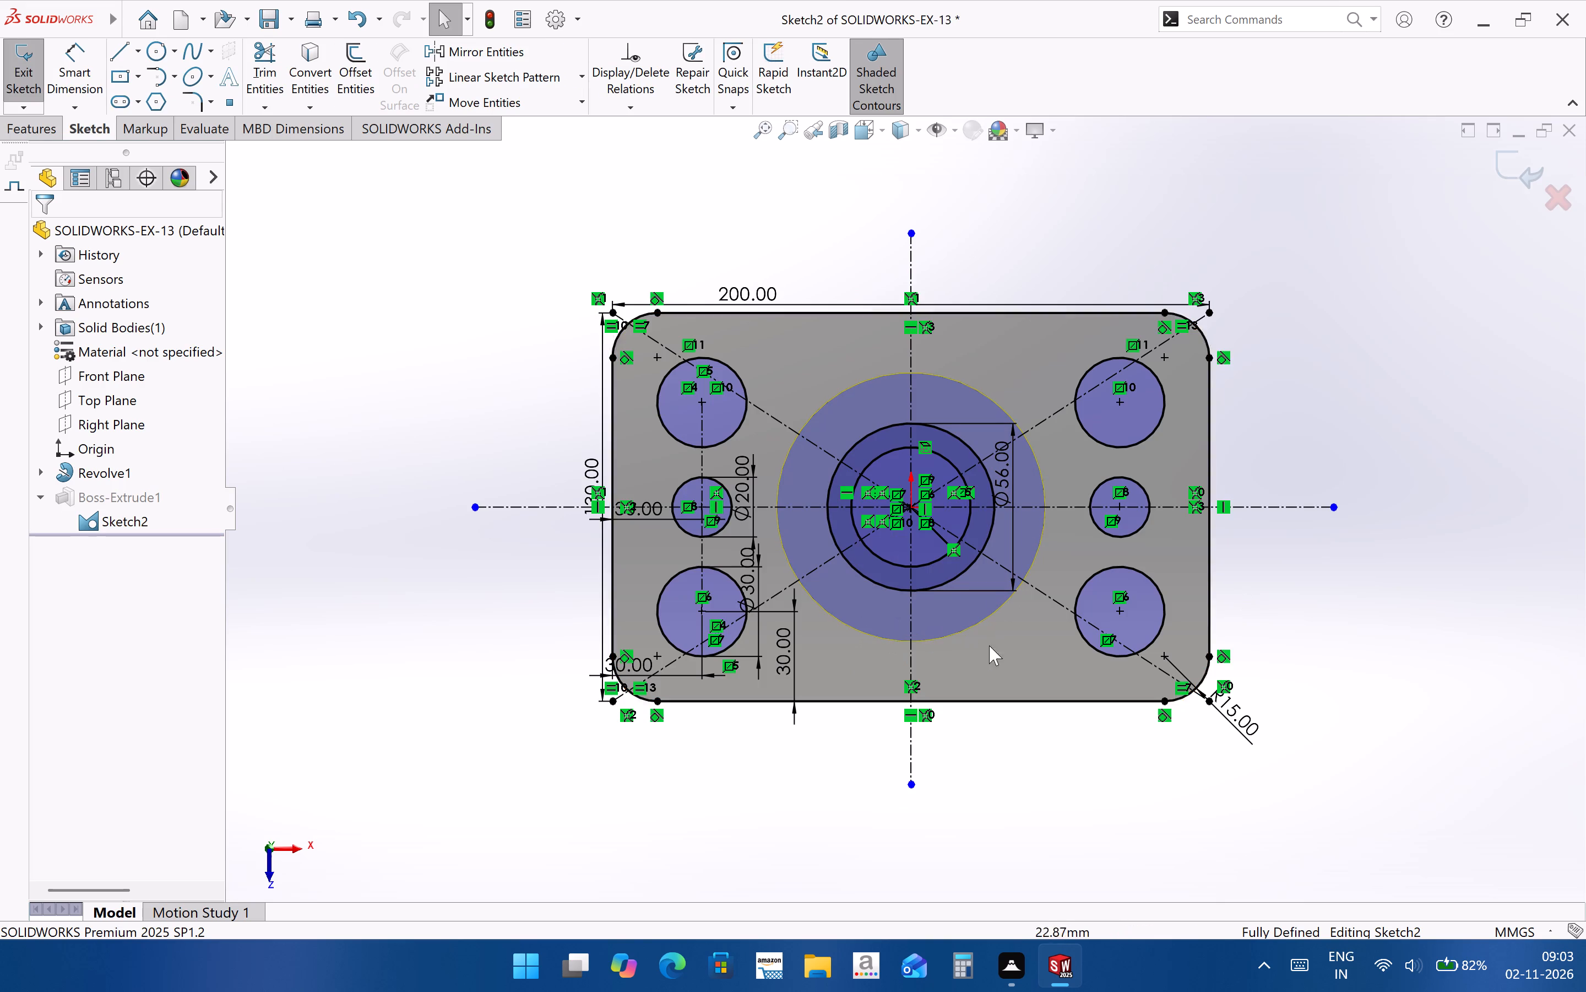
{"action": "scroll", "coordinate": [877, 516], "scroll_direction": "down", "scroll_amount": 3}
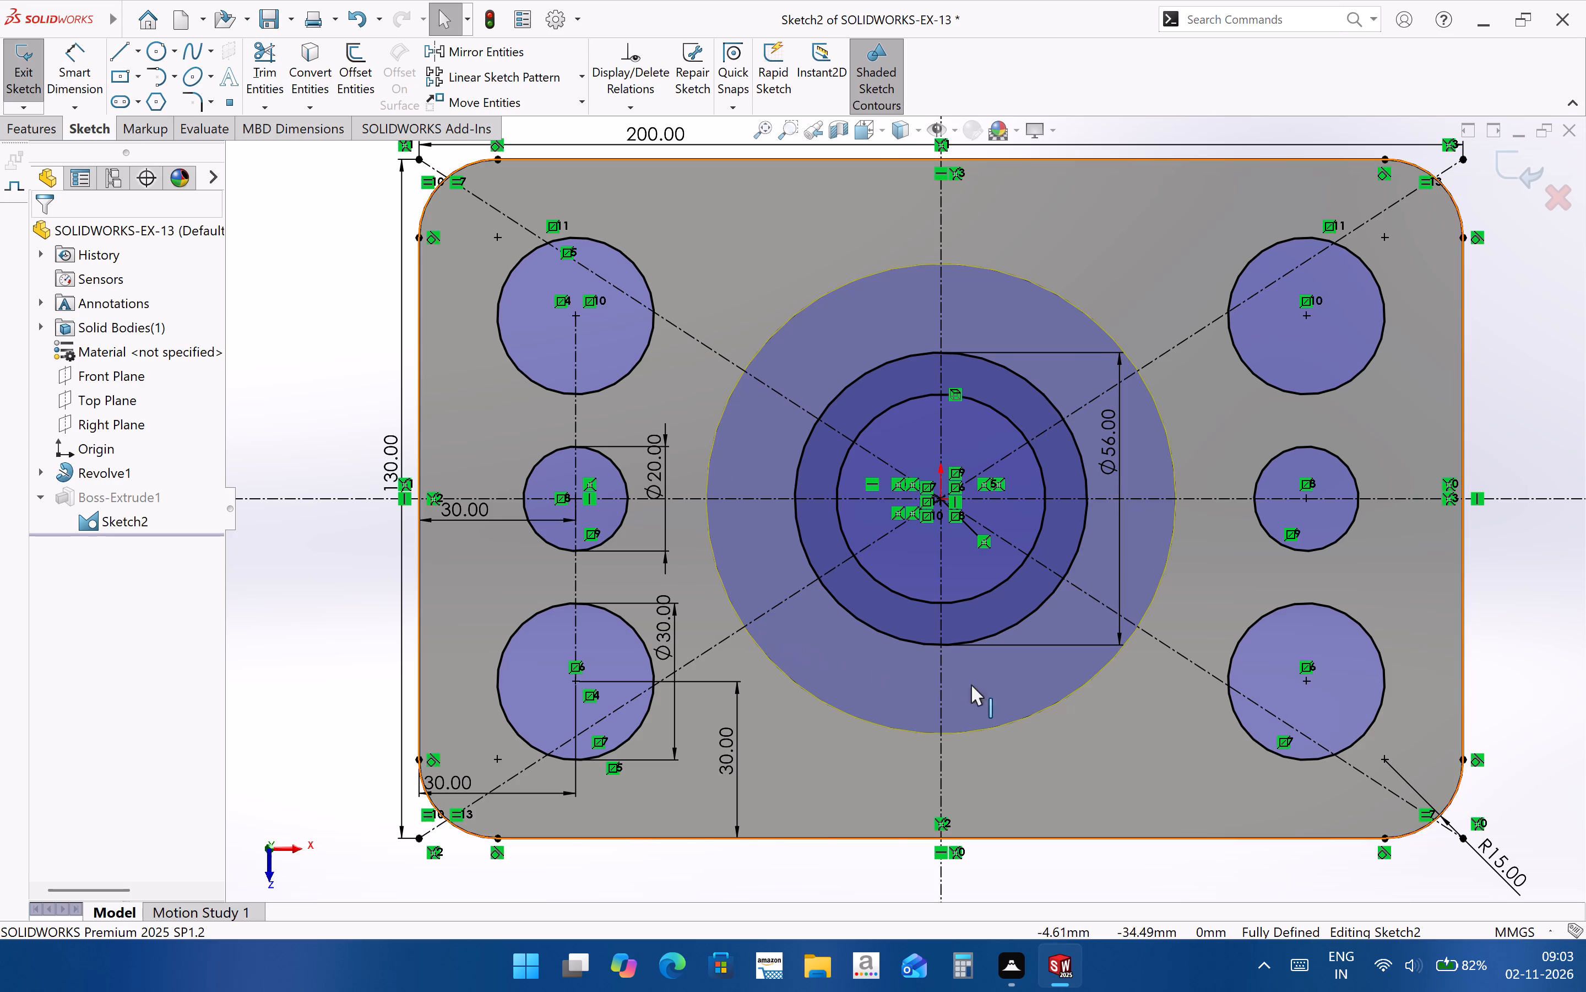
{"action": "scroll", "coordinate": [995, 562], "scroll_direction": "up", "scroll_amount": 3}
{"action": "left_click", "coordinate": [1525, 183]}
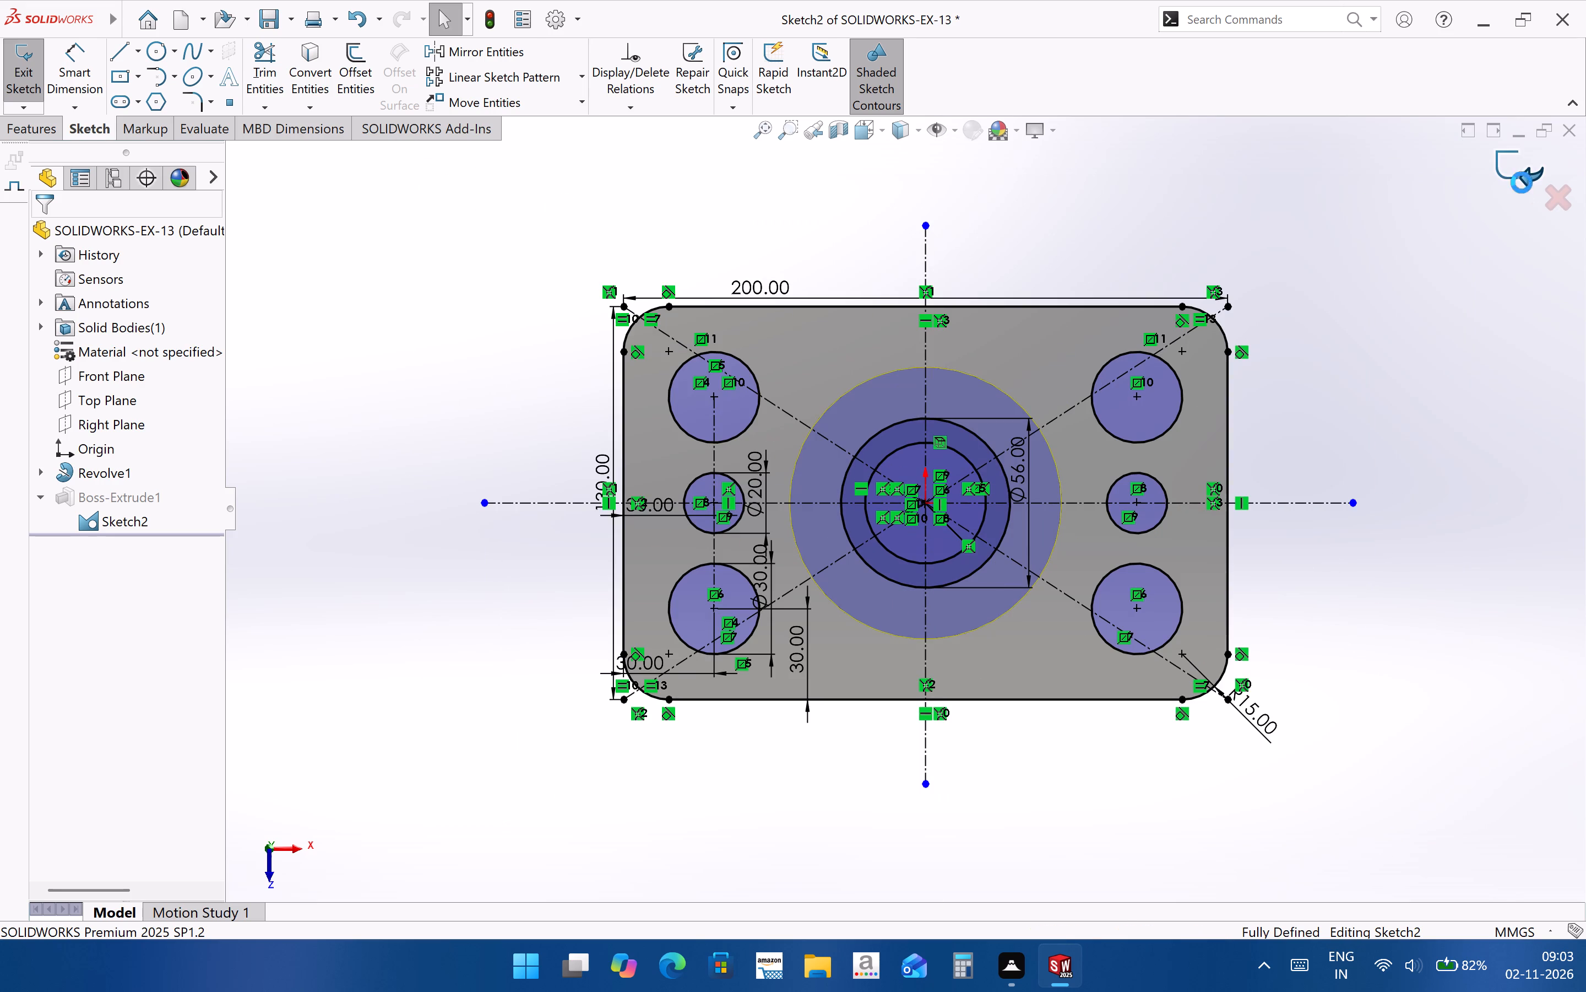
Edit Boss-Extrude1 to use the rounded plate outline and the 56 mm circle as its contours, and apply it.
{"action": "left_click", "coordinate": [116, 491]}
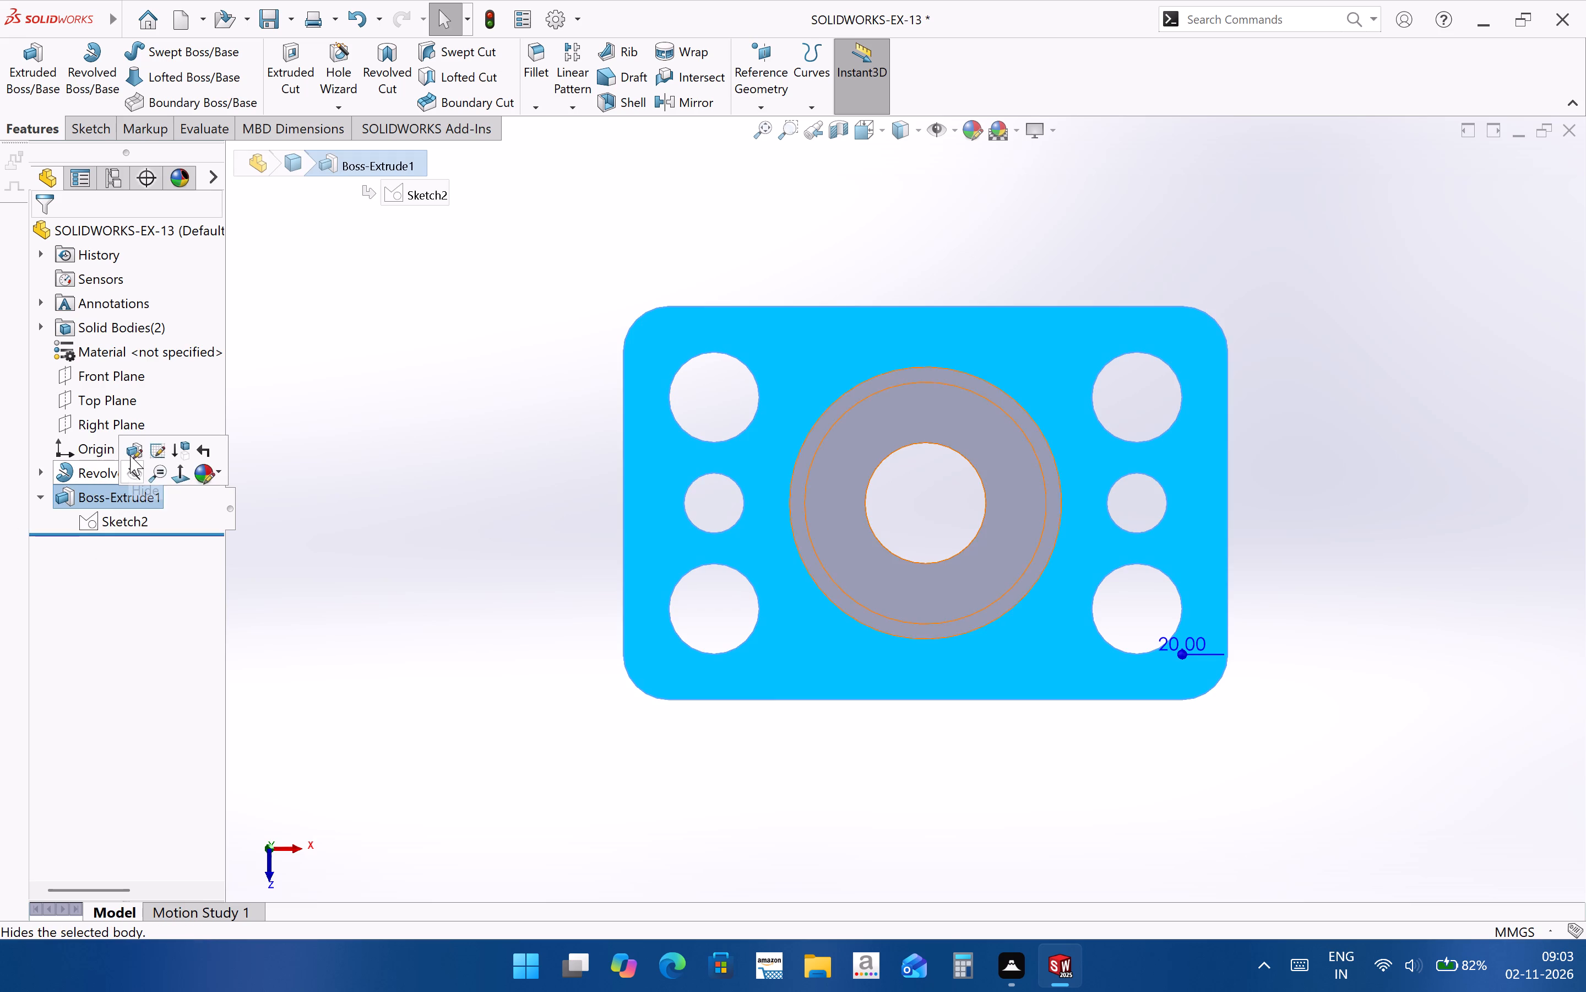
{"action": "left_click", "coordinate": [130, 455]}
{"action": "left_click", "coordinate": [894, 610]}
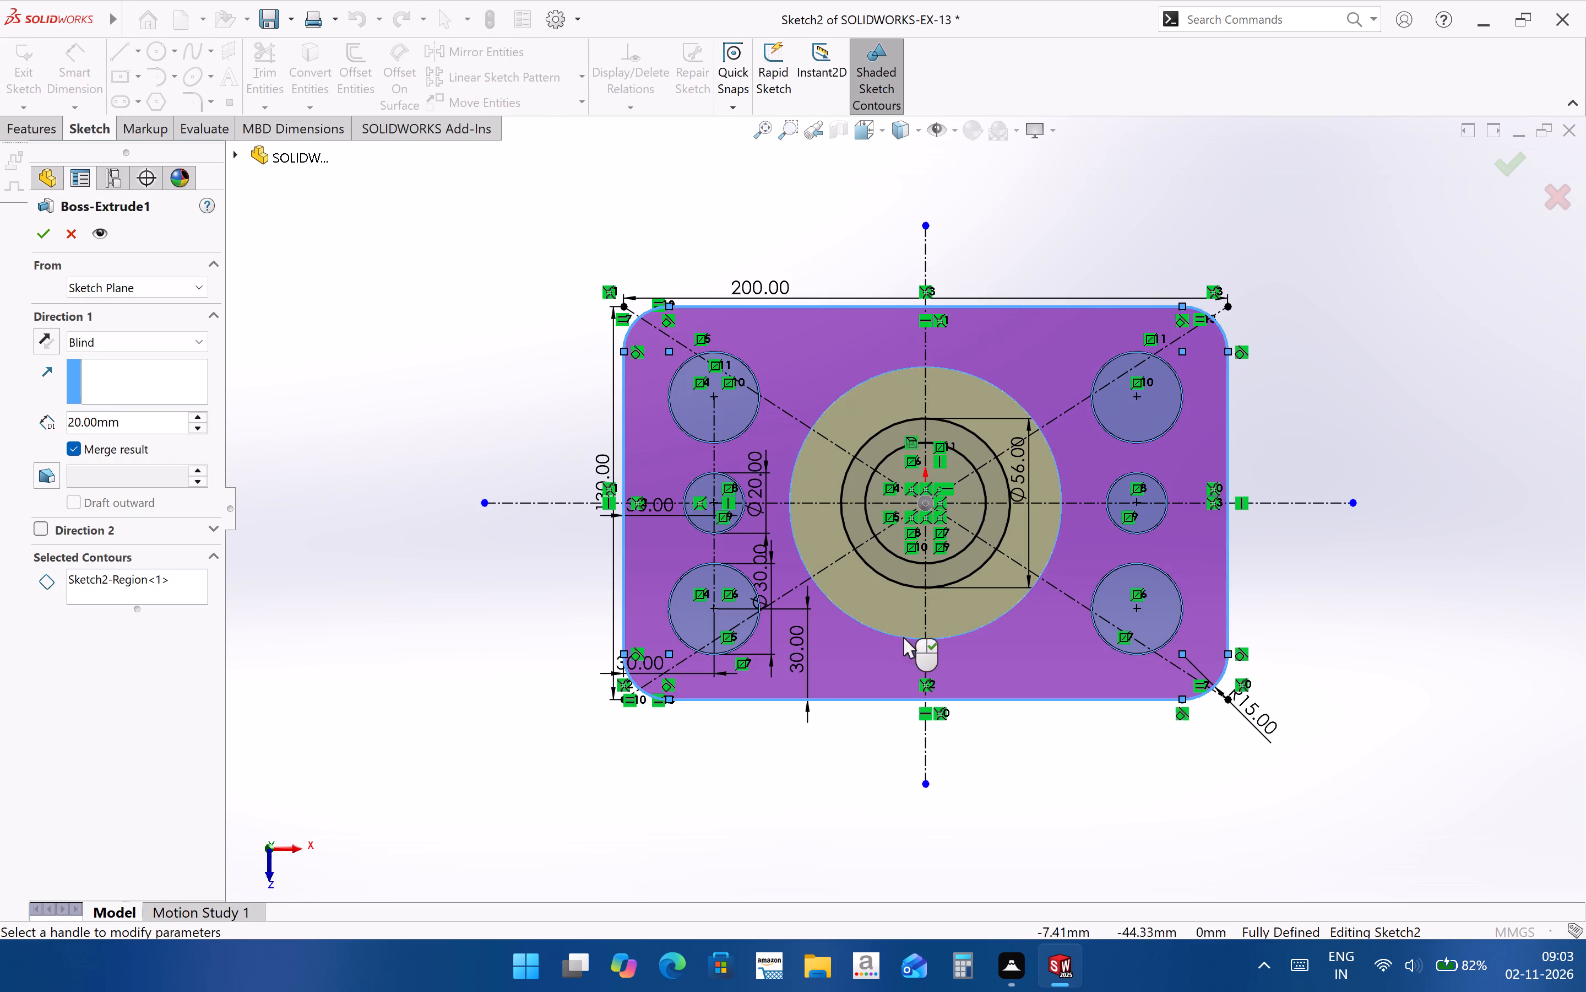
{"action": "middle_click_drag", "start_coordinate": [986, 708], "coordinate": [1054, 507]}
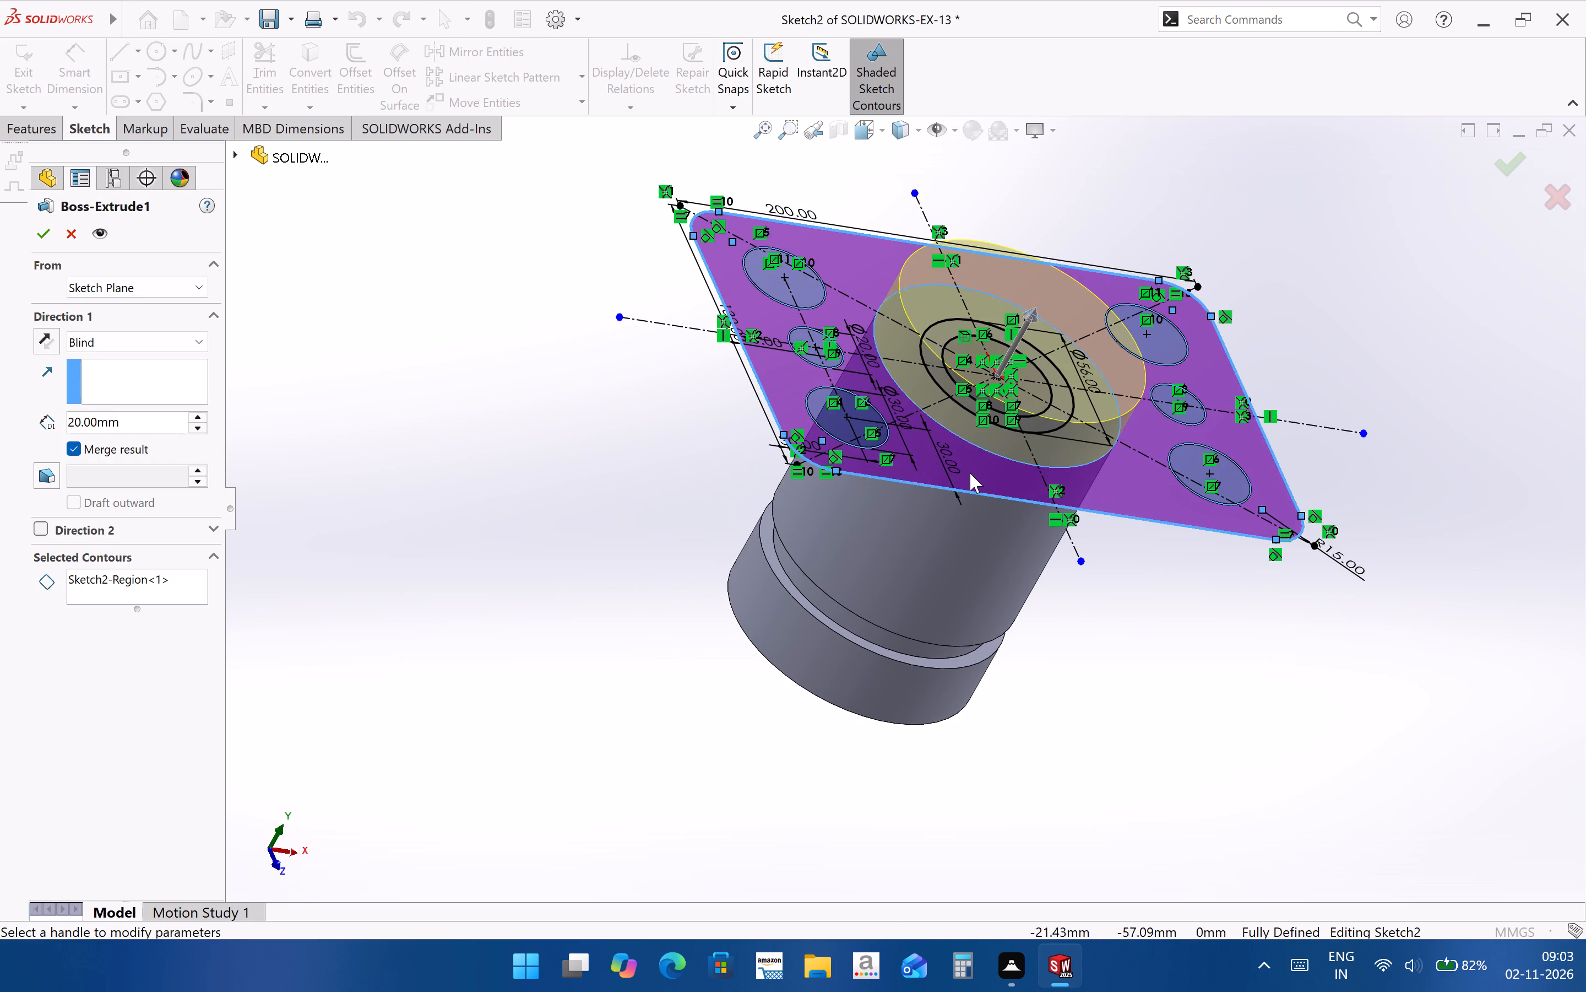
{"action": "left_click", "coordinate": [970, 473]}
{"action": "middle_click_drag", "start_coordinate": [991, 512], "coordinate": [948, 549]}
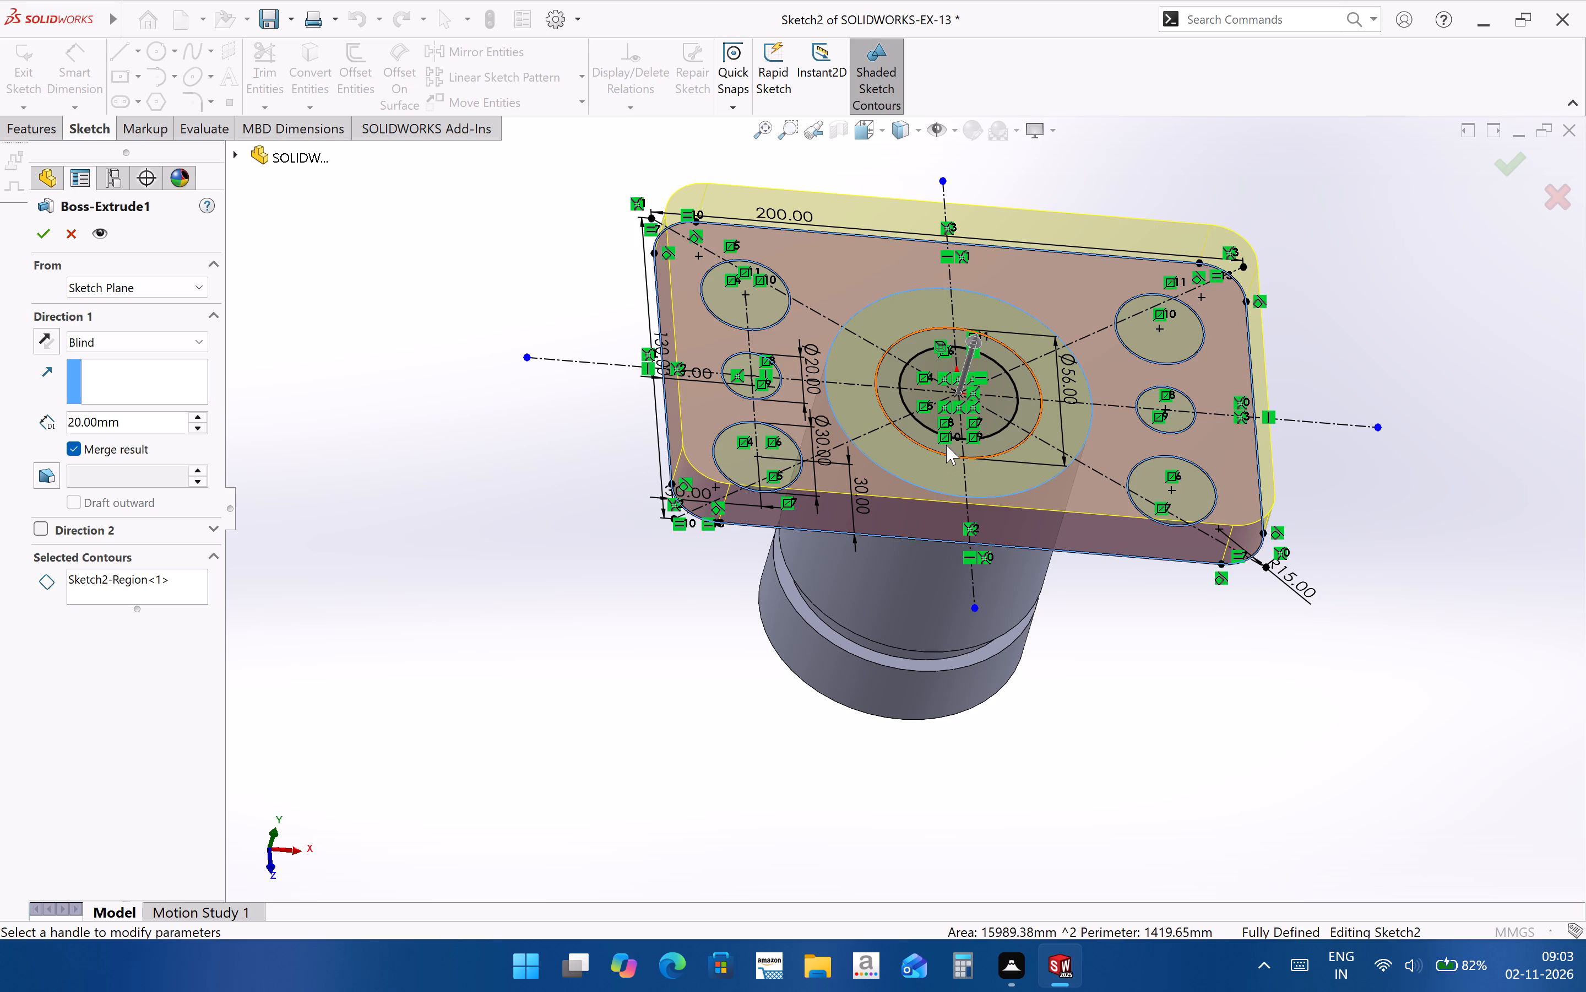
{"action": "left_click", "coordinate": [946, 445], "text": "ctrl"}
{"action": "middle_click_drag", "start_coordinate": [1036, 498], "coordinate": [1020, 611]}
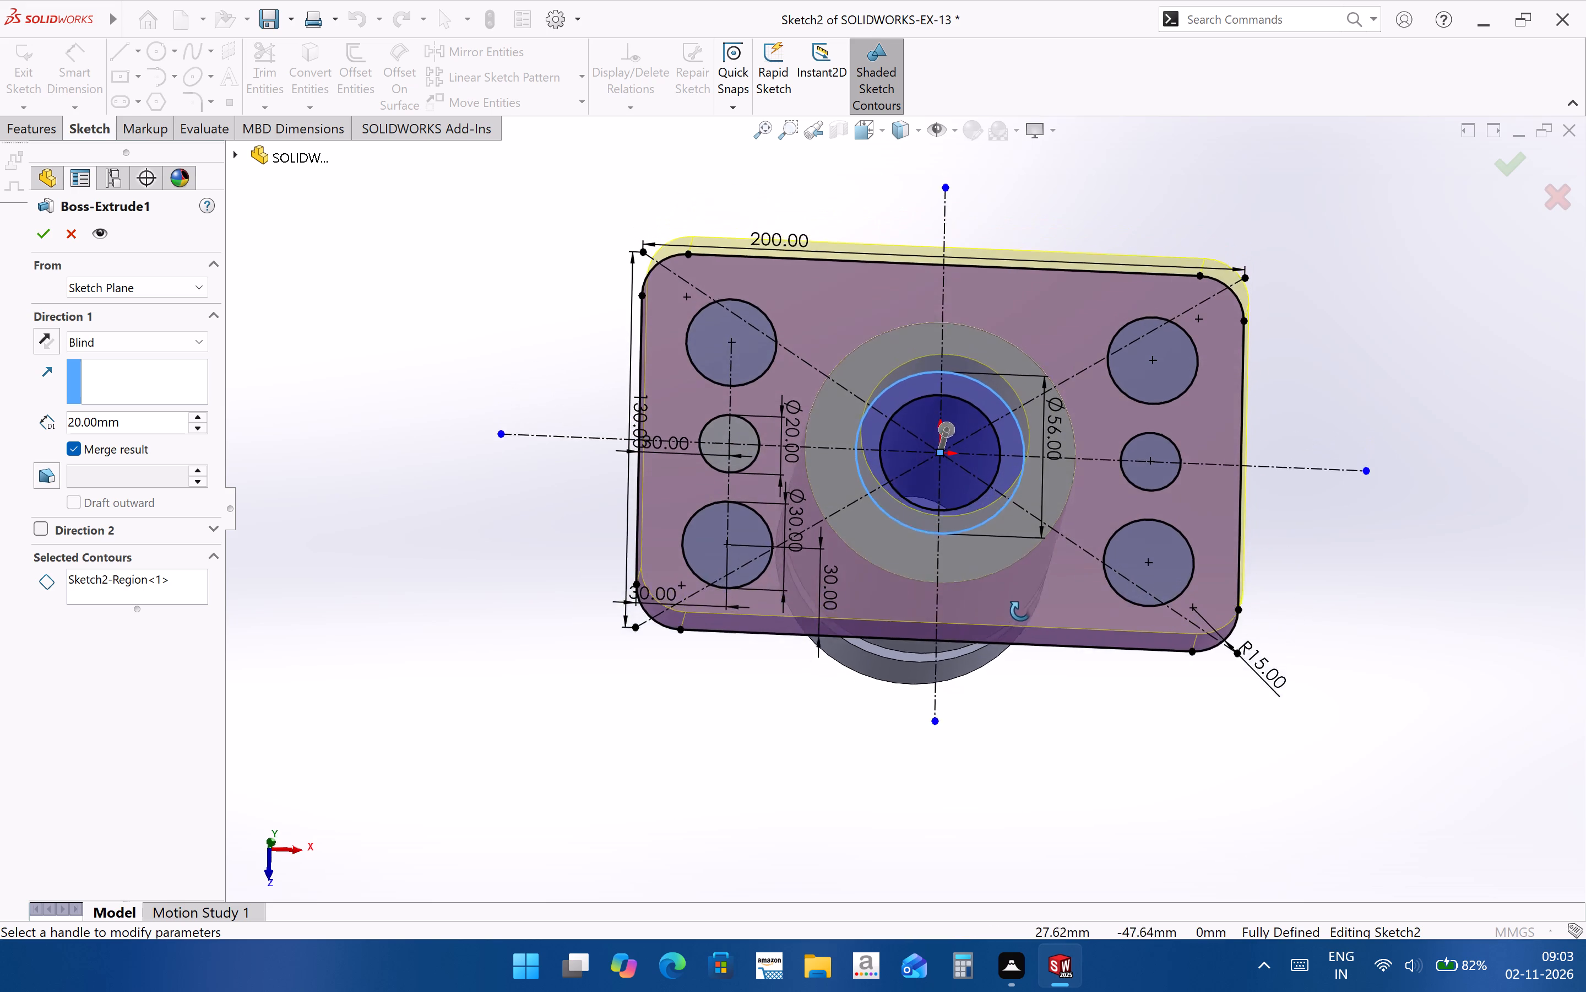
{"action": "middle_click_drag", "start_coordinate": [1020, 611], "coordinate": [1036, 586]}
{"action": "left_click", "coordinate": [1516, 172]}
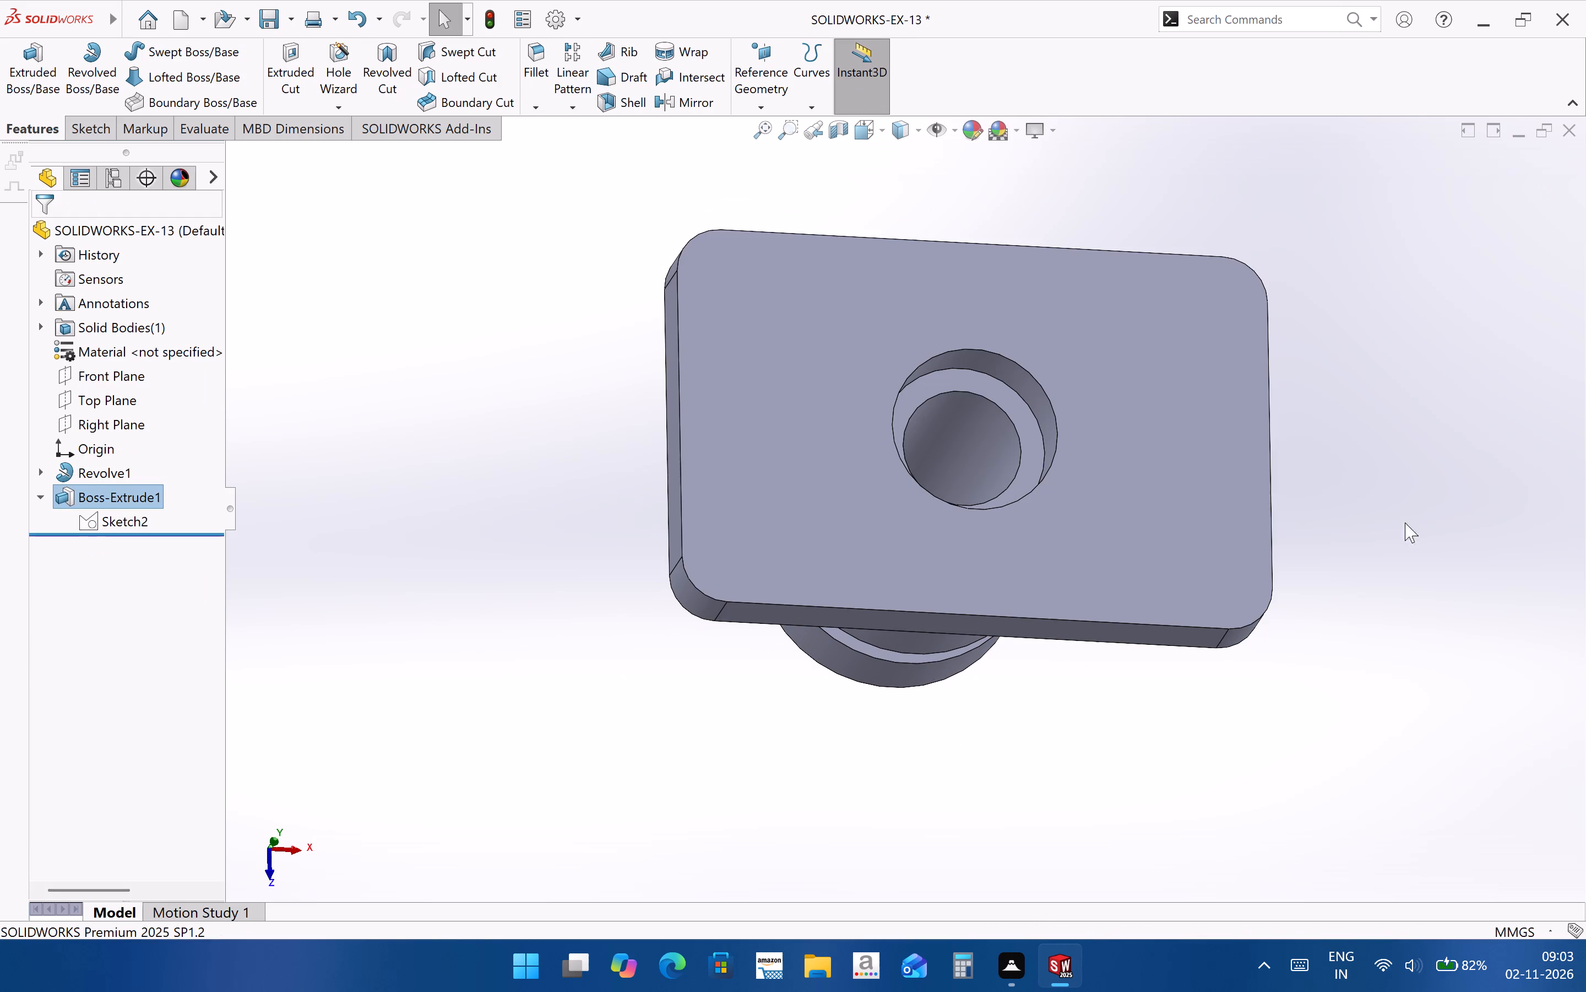
Reopen Boss-Extrude1 for editing and remove both of its selected contours.
{"action": "left_click", "coordinate": [1406, 575]}
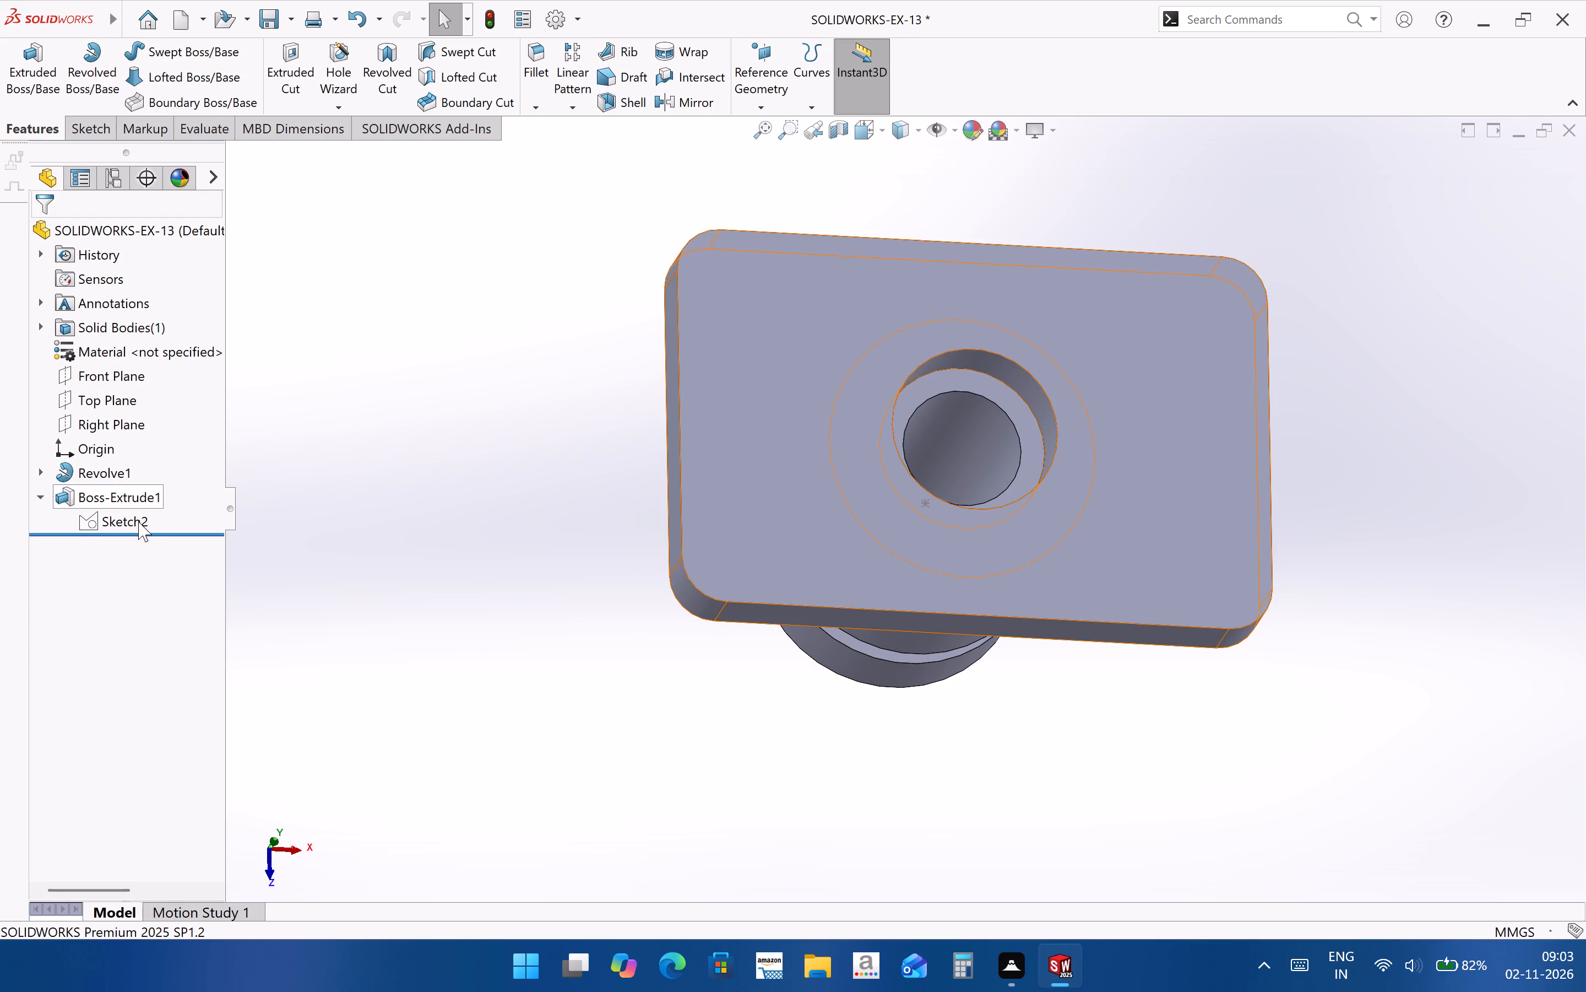
{"action": "left_click", "coordinate": [137, 504]}
{"action": "left_click", "coordinate": [159, 470]}
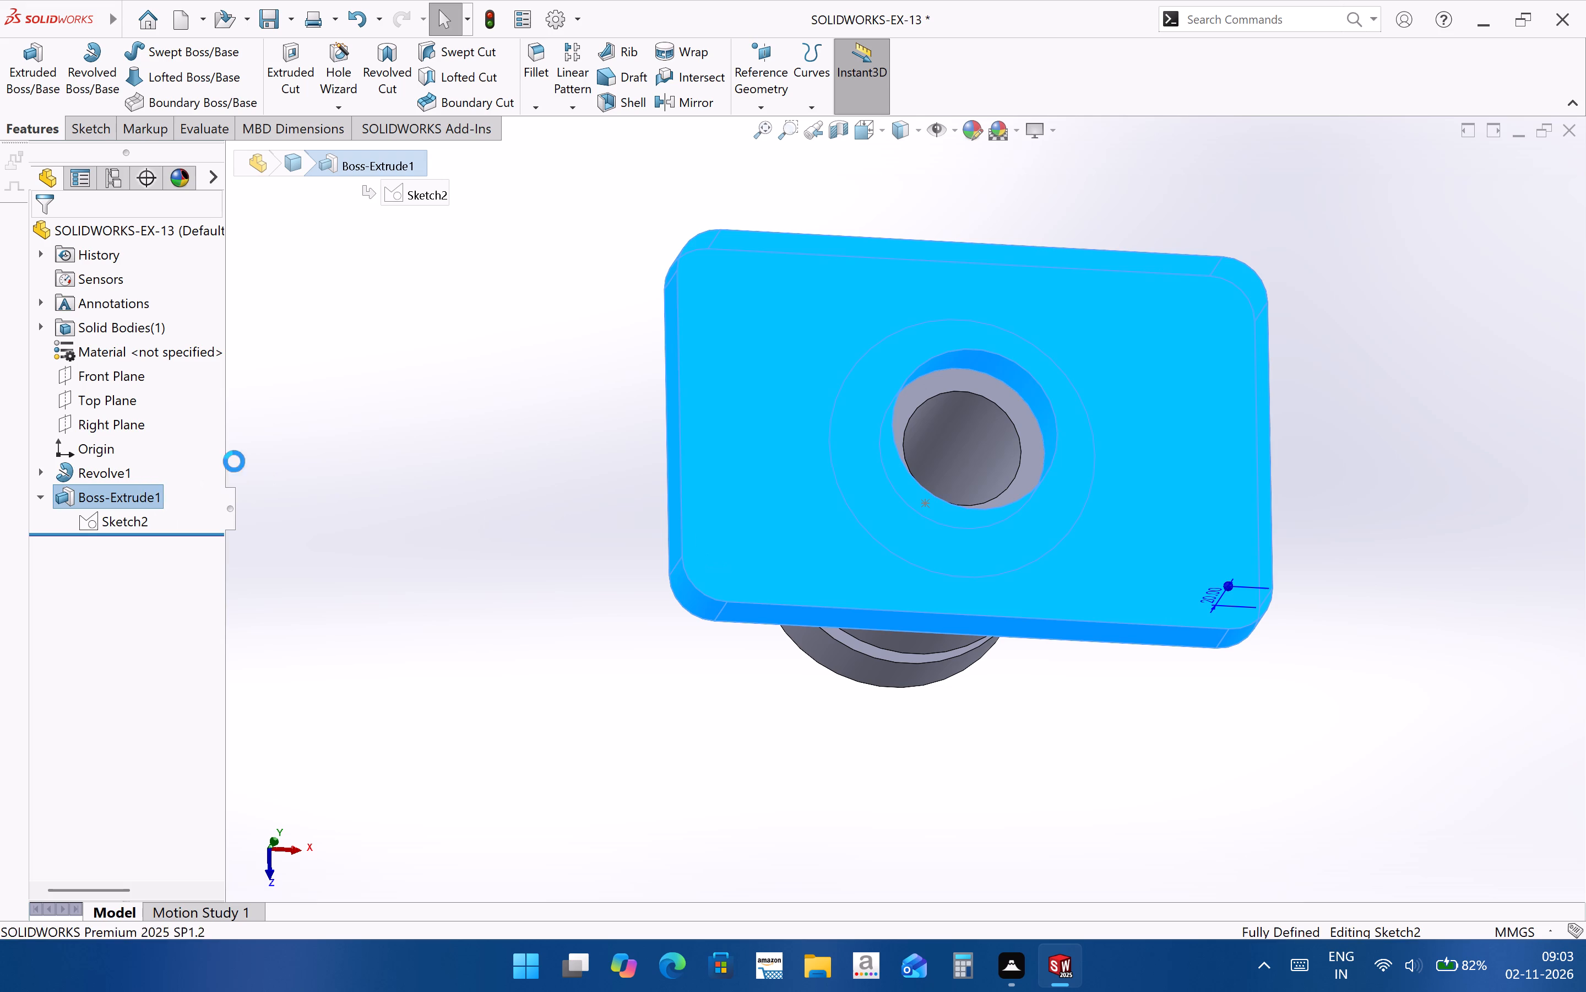
{"action": "scroll", "coordinate": [963, 468], "scroll_direction": "up", "scroll_amount": 1}
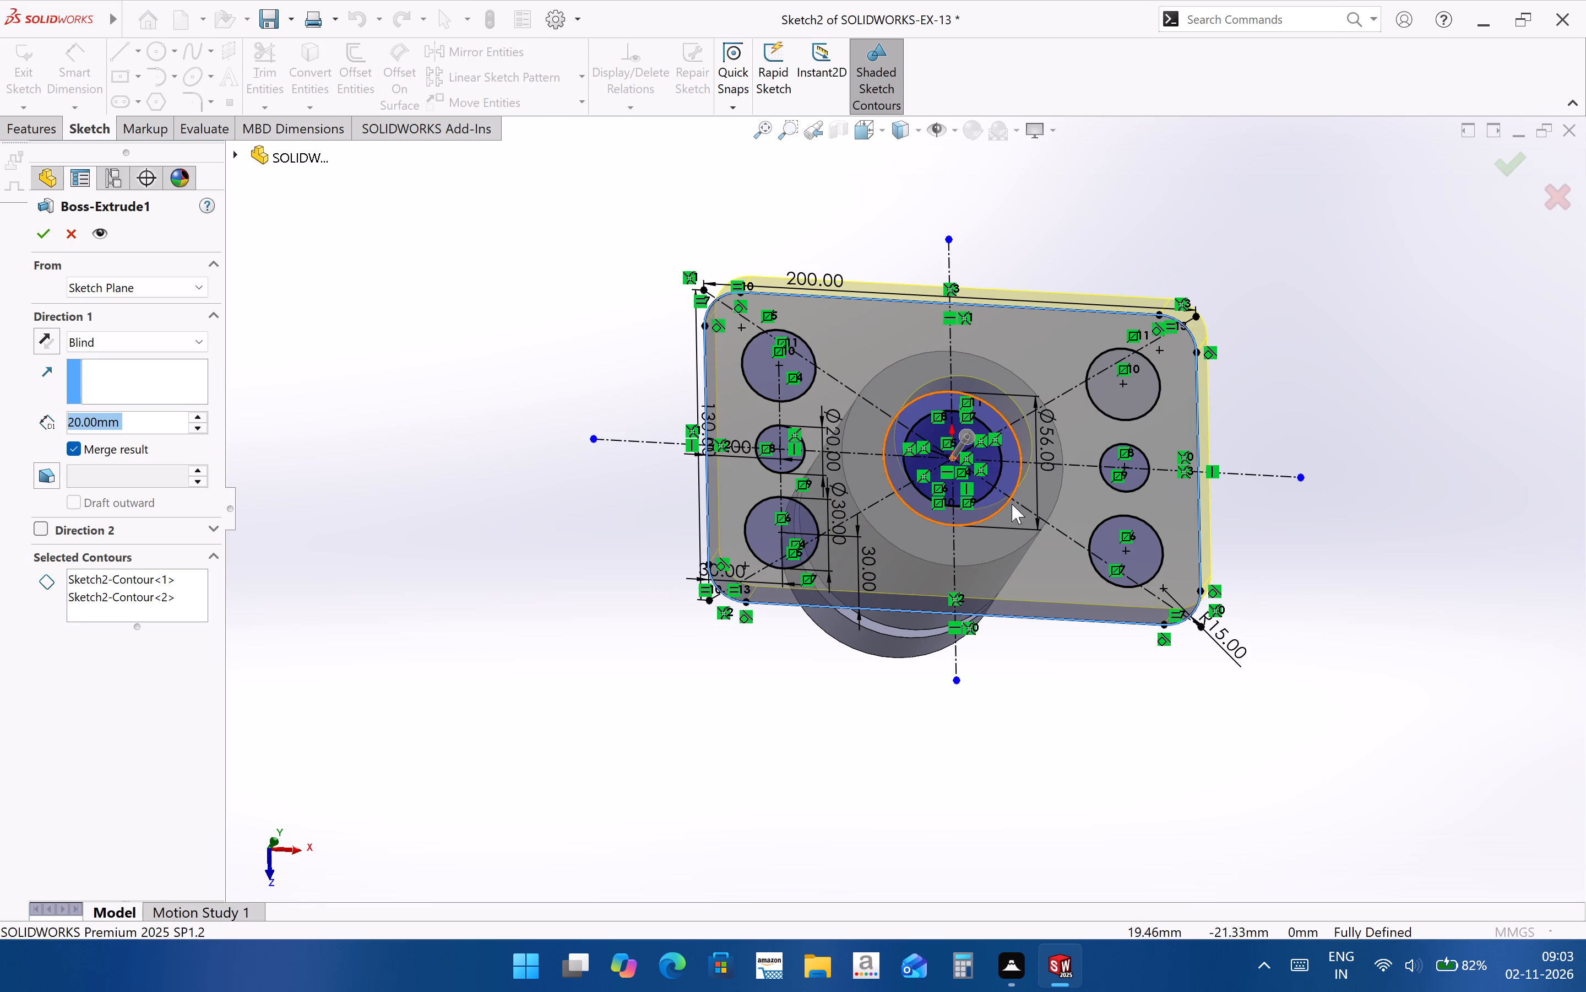
{"action": "scroll", "coordinate": [1019, 494], "scroll_direction": "down", "scroll_amount": 2}
{"action": "left_click", "coordinate": [833, 587]}
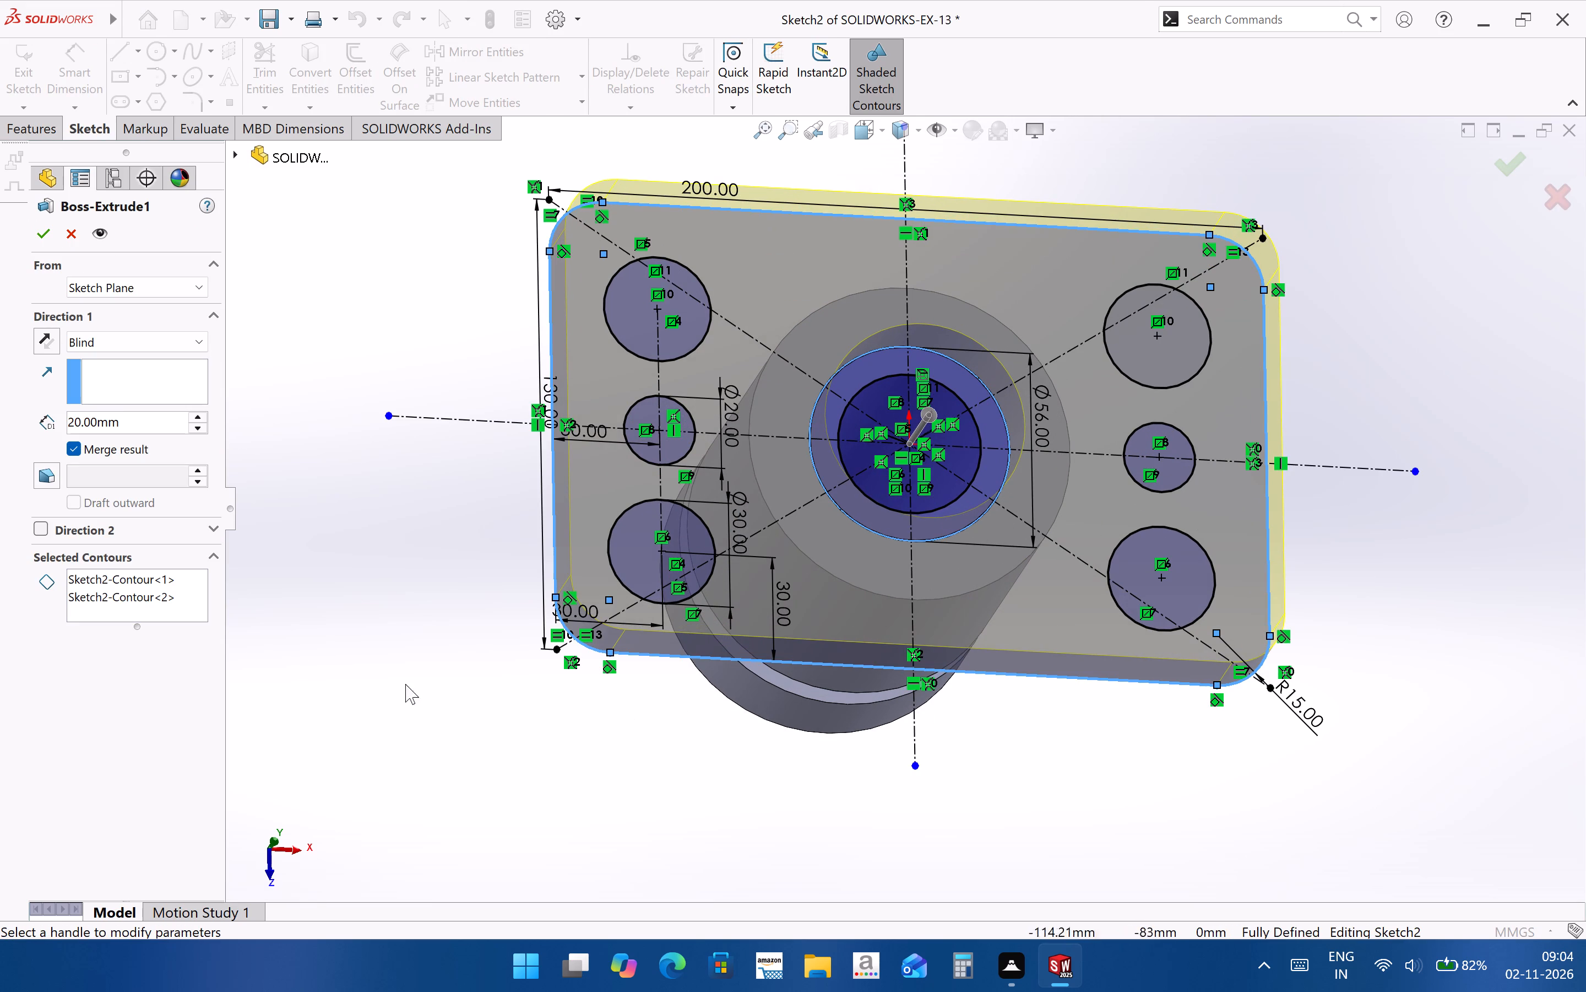
{"action": "left_click", "coordinate": [138, 582]}
{"action": "key", "text": "Delete"}
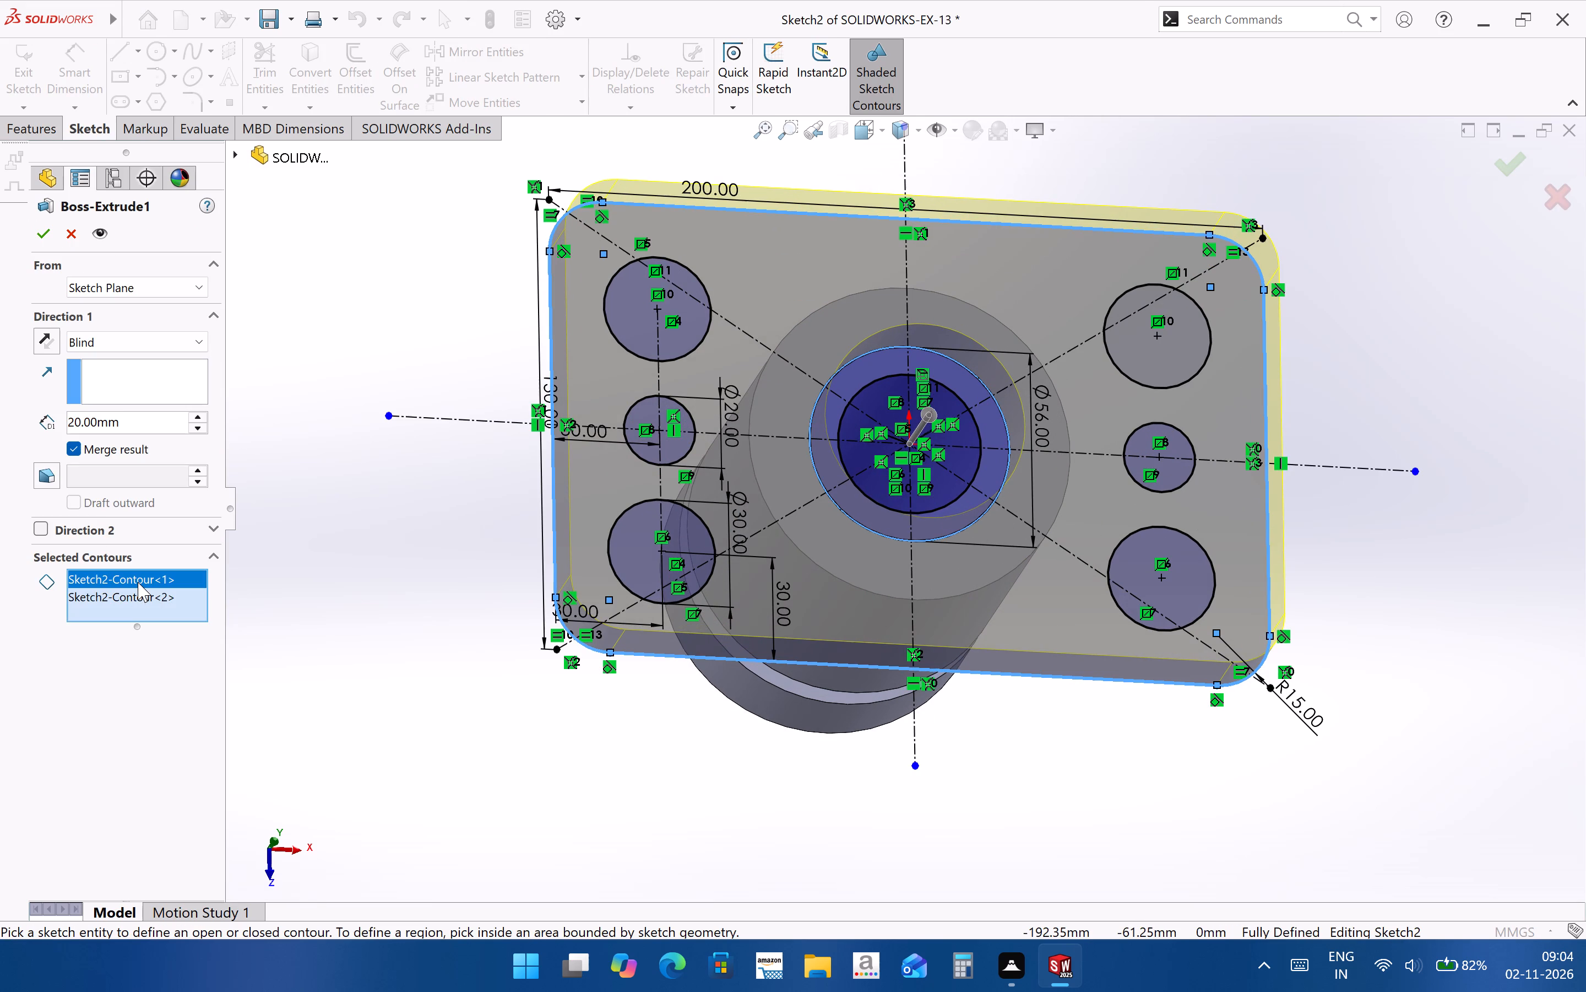
{"action": "left_click", "coordinate": [137, 579]}
{"action": "key", "text": "Delete"}
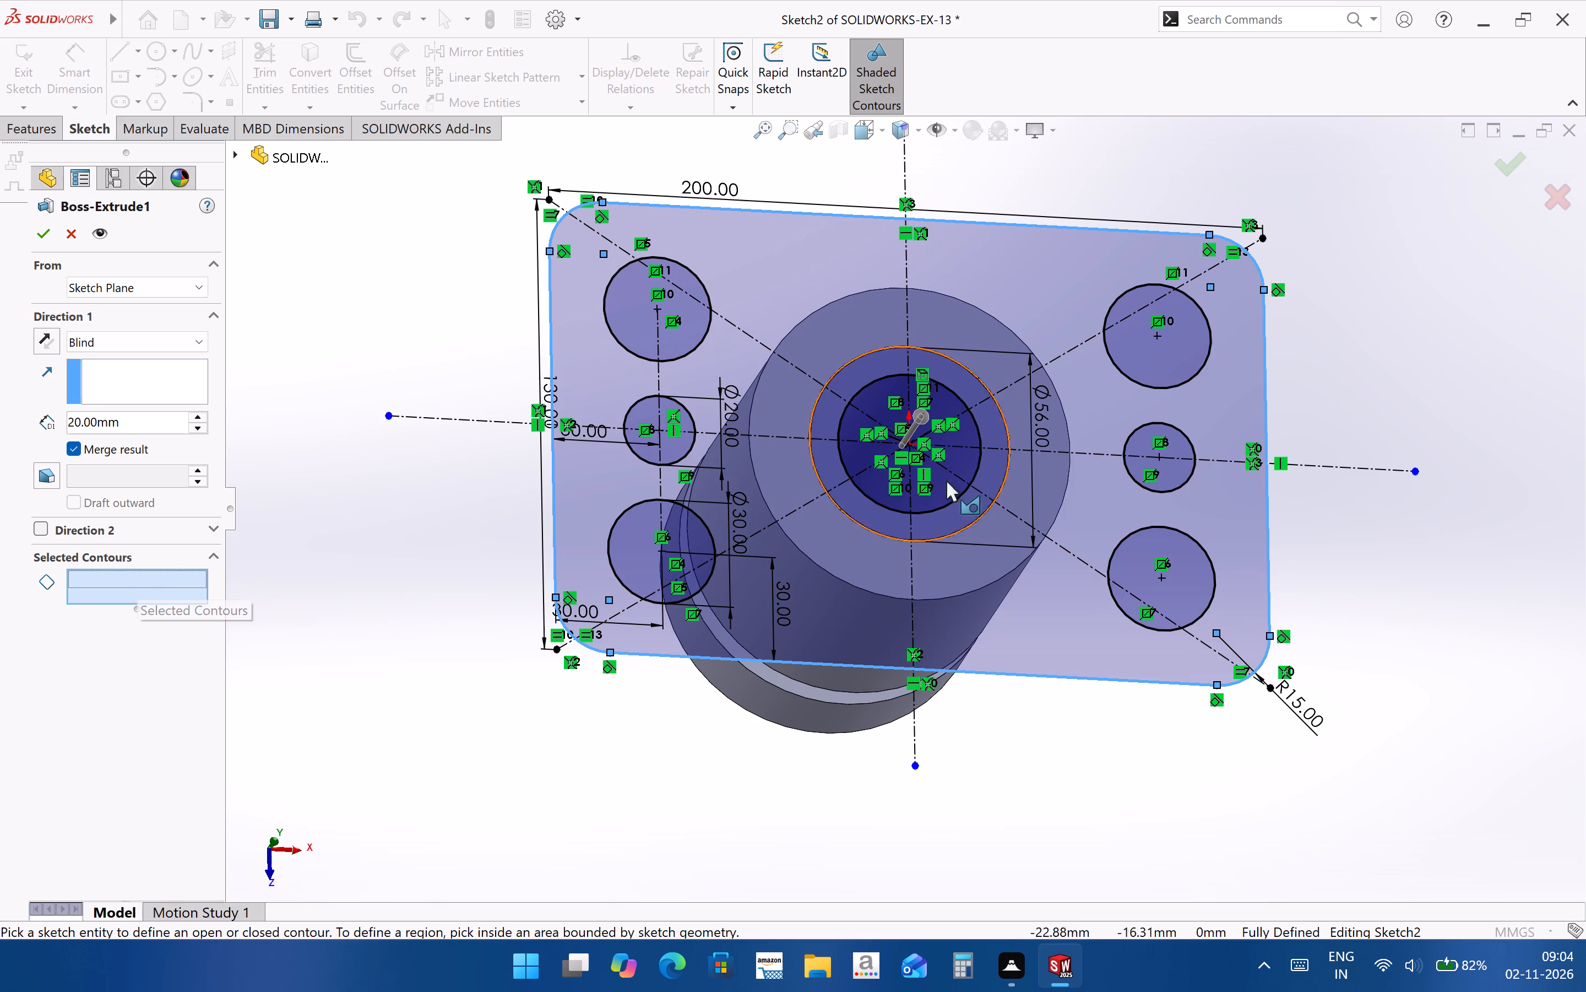
Select the outer plate region and the ring around the 56 mm circle as contours, and apply the 20 mm extrusion.
{"action": "left_click", "coordinate": [780, 573]}
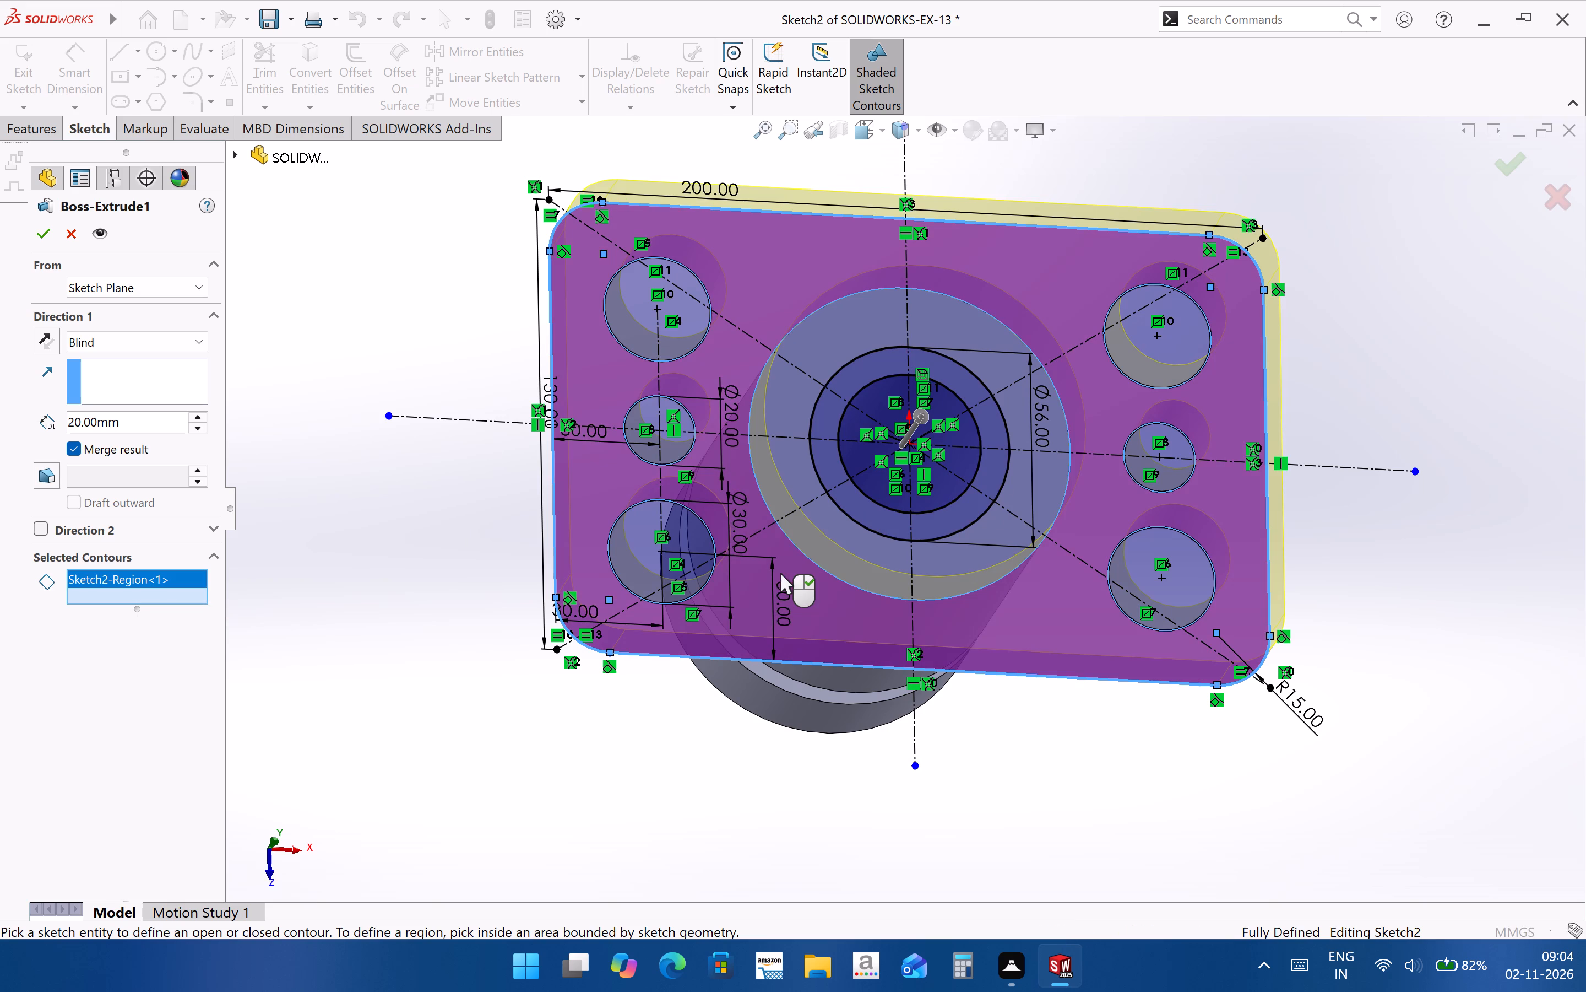
{"action": "left_click", "coordinate": [838, 523]}
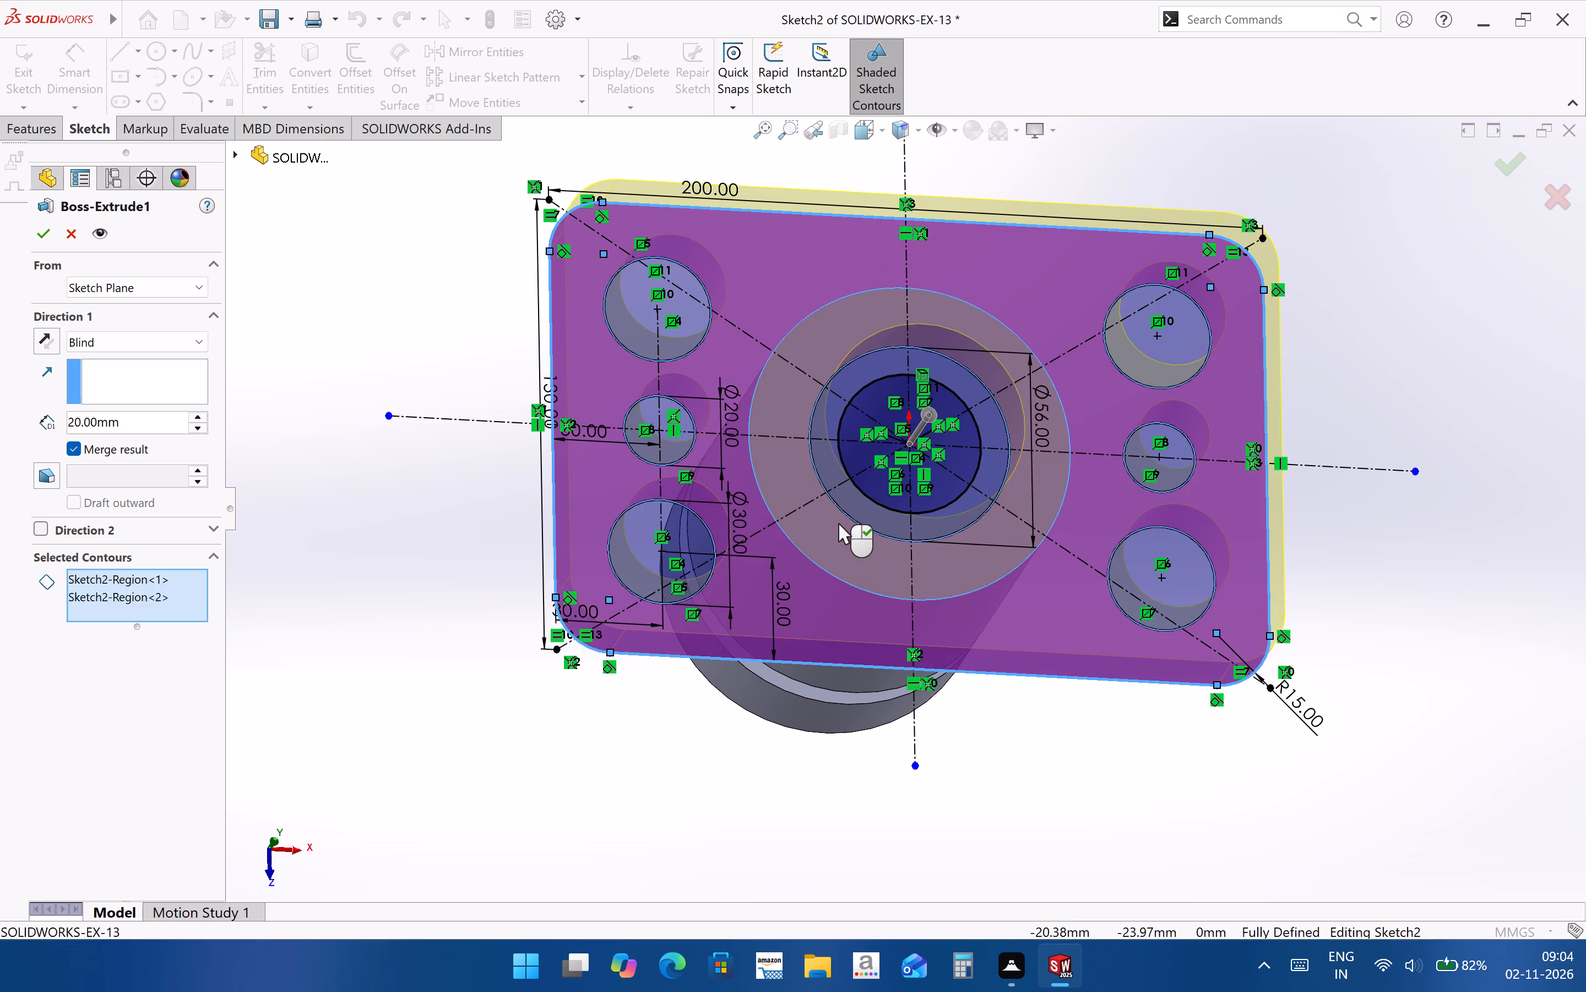
{"action": "middle_click_drag", "start_coordinate": [948, 641], "coordinate": [955, 485]}
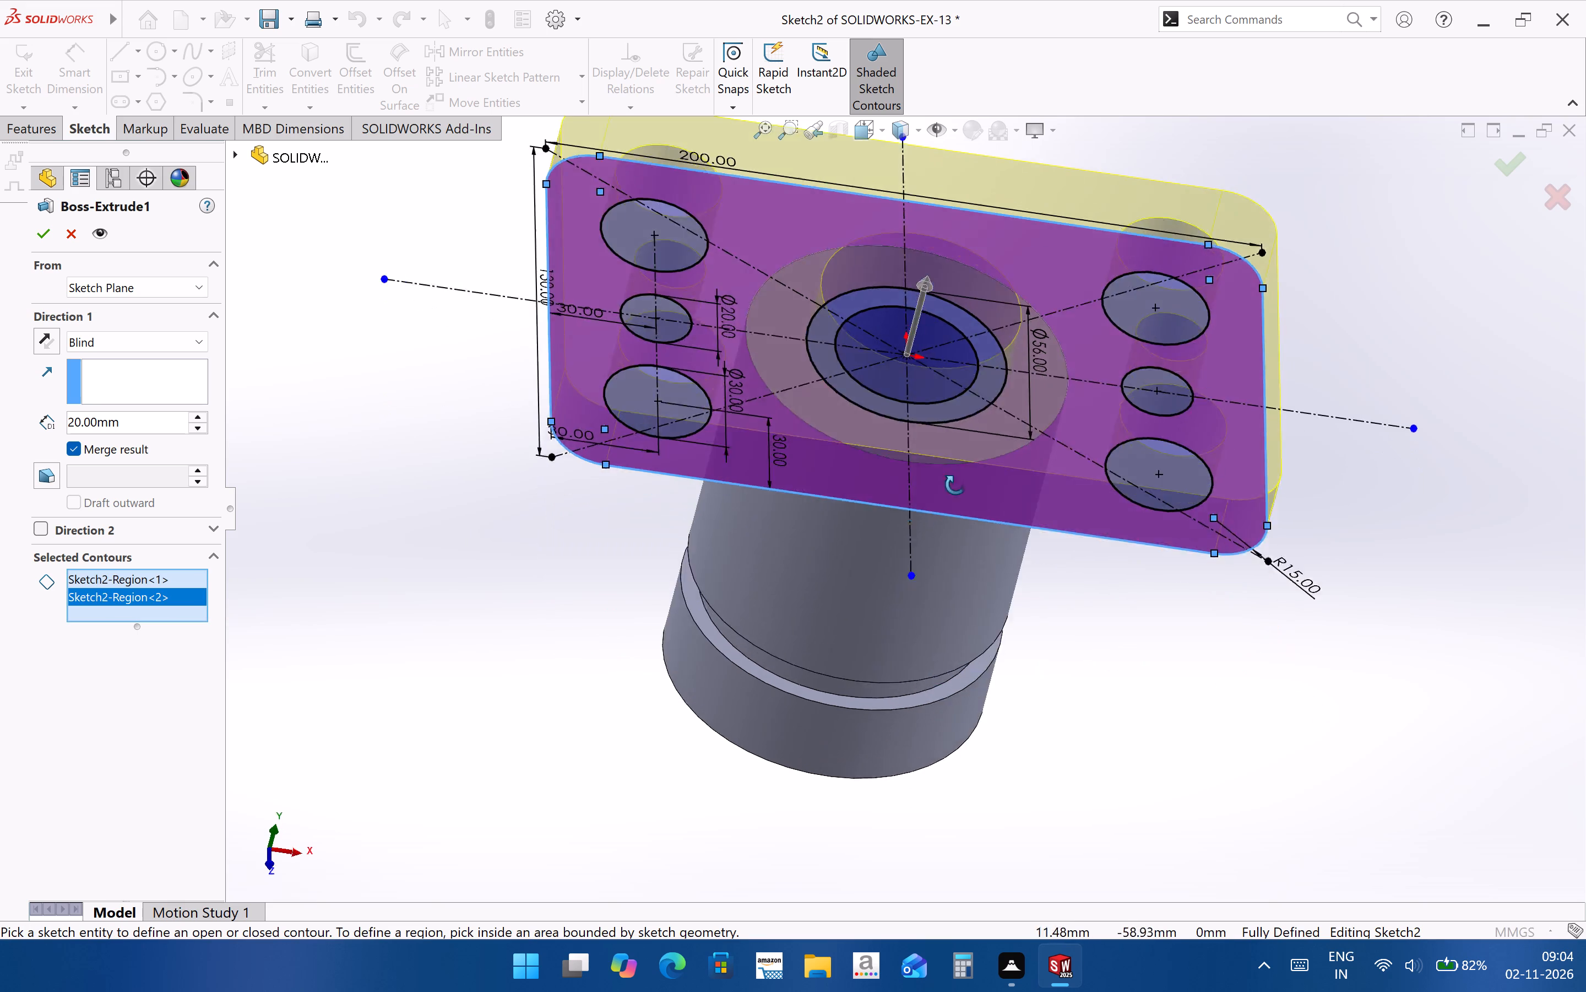
{"action": "middle_click_drag", "start_coordinate": [955, 485], "coordinate": [1036, 535]}
{"action": "left_click", "coordinate": [1500, 168]}
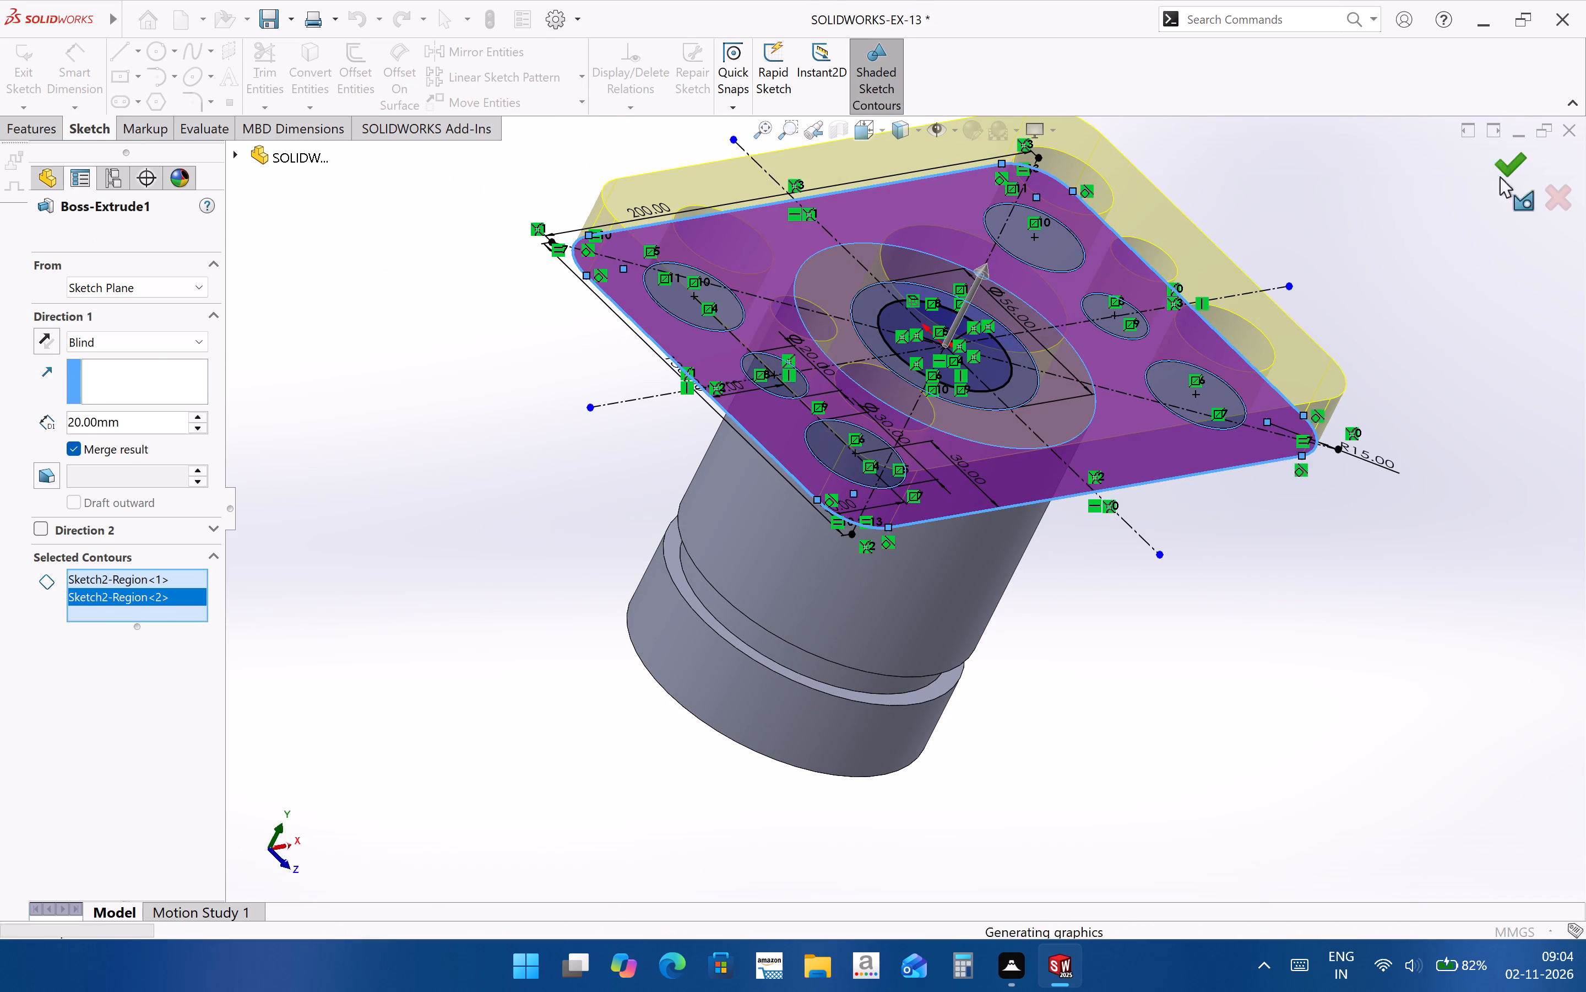
{"action": "left_click", "coordinate": [1482, 500]}
Inspect the plate's side holes and check the diameter of its central opening.
{"action": "scroll", "coordinate": [1019, 605], "scroll_direction": "up", "scroll_amount": 1}
{"action": "middle_click_drag", "start_coordinate": [1004, 606], "coordinate": [926, 802]}
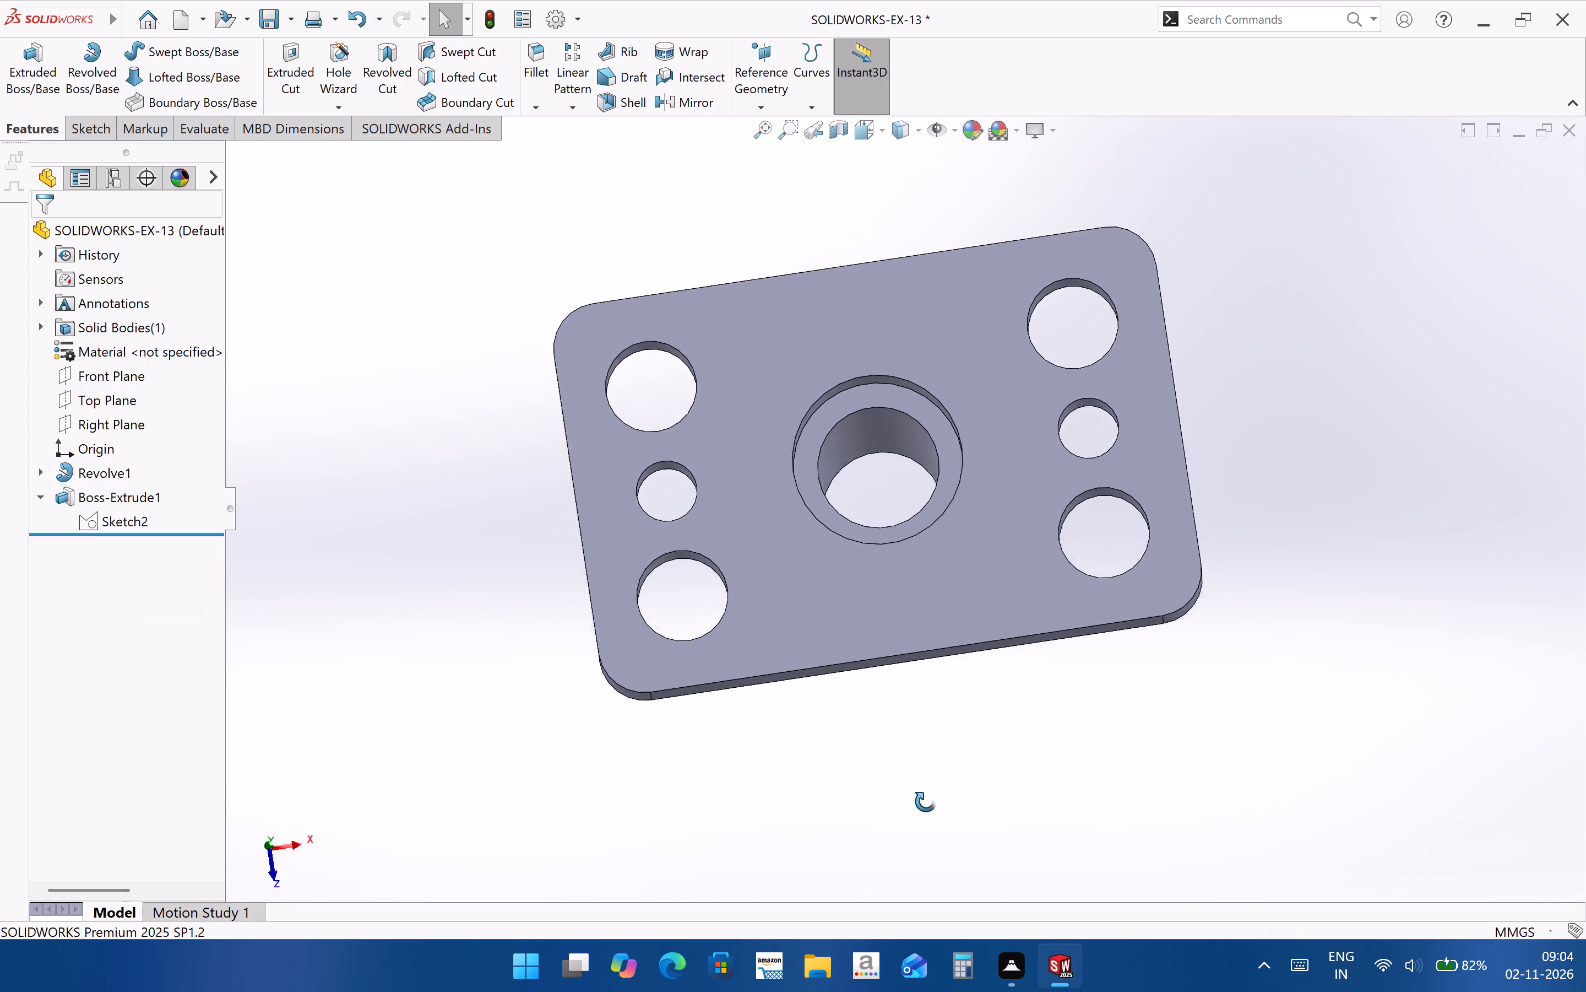
{"action": "middle_click_drag", "start_coordinate": [926, 802], "coordinate": [966, 812]}
{"action": "left_click", "coordinate": [1018, 511]}
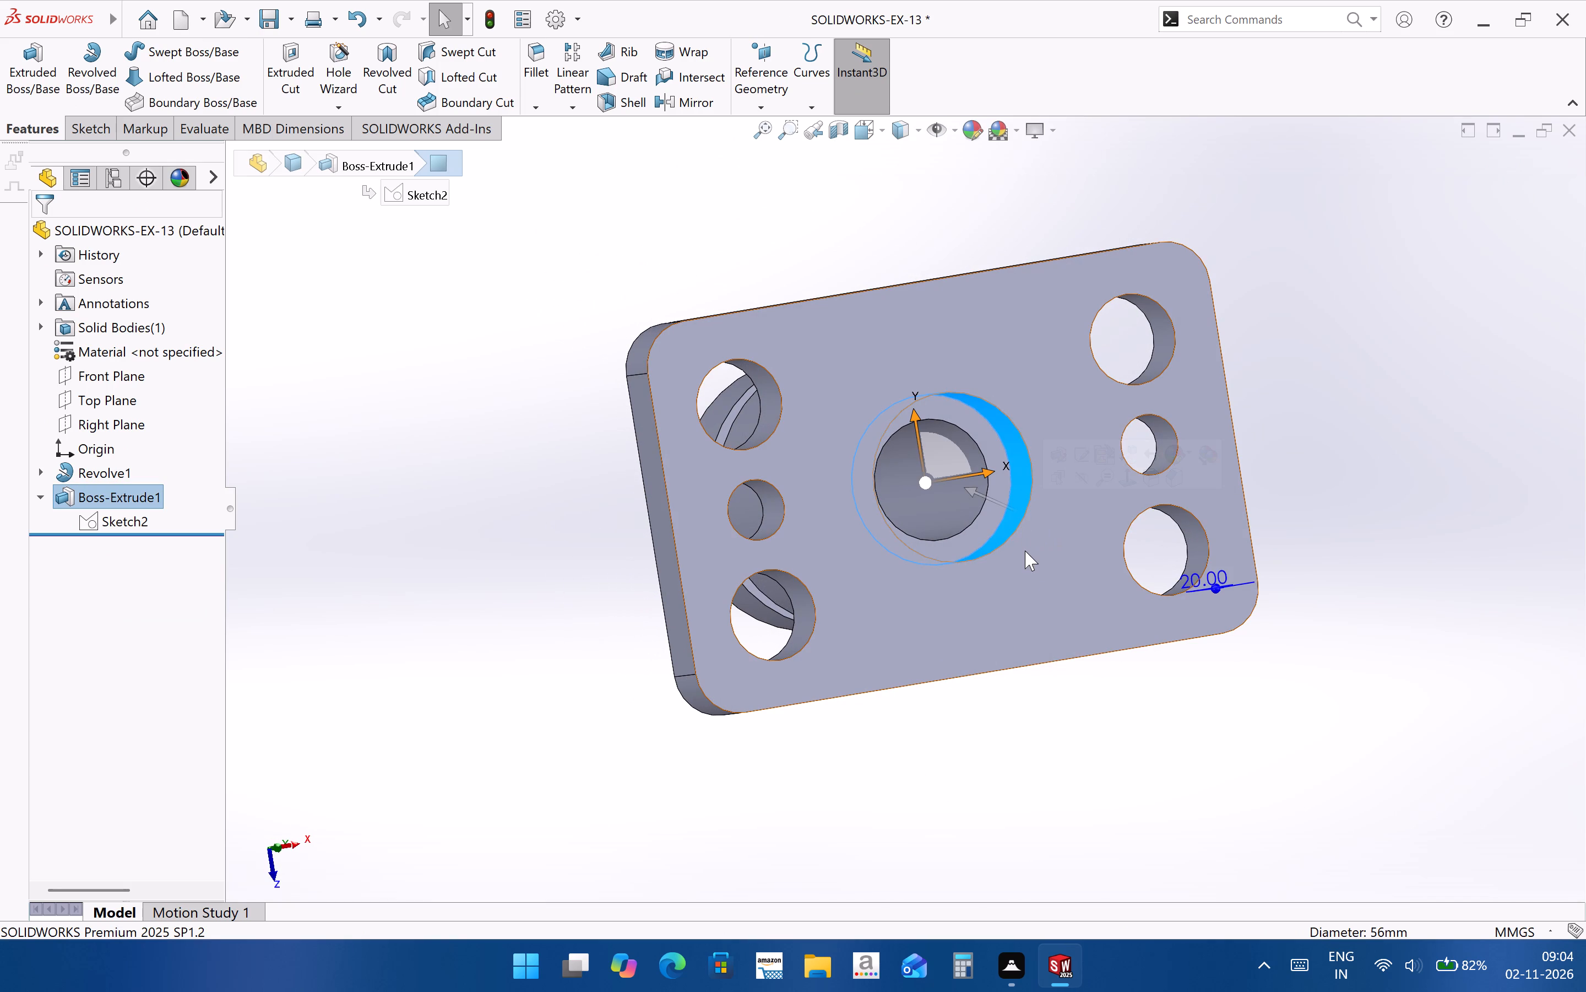
Examine the plate from several angles and check the diameters of its corner holes and small side hole.
{"action": "left_click_drag", "start_coordinate": [1035, 709], "coordinate": [1042, 750]}
{"action": "left_click", "coordinate": [967, 477]}
{"action": "left_click", "coordinate": [1127, 752]}
{"action": "middle_click_drag", "start_coordinate": [1071, 719], "coordinate": [1030, 623]}
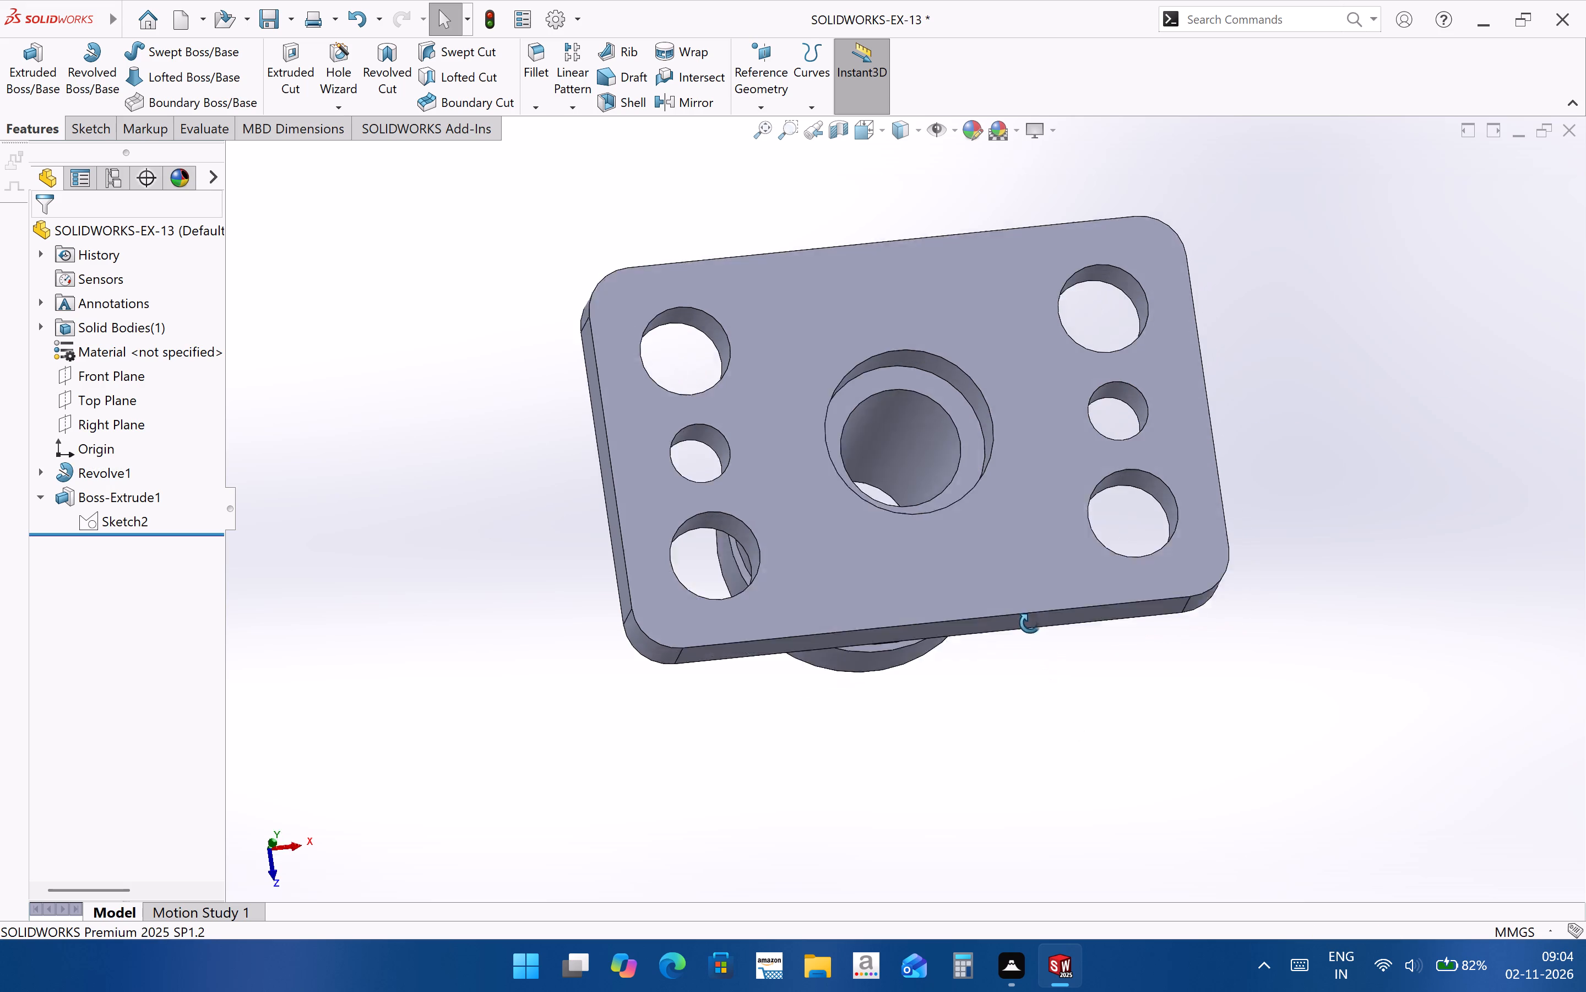
{"action": "middle_click_drag", "start_coordinate": [1030, 623], "coordinate": [1041, 602]}
{"action": "middle_click_drag", "start_coordinate": [1054, 720], "coordinate": [1209, 770]}
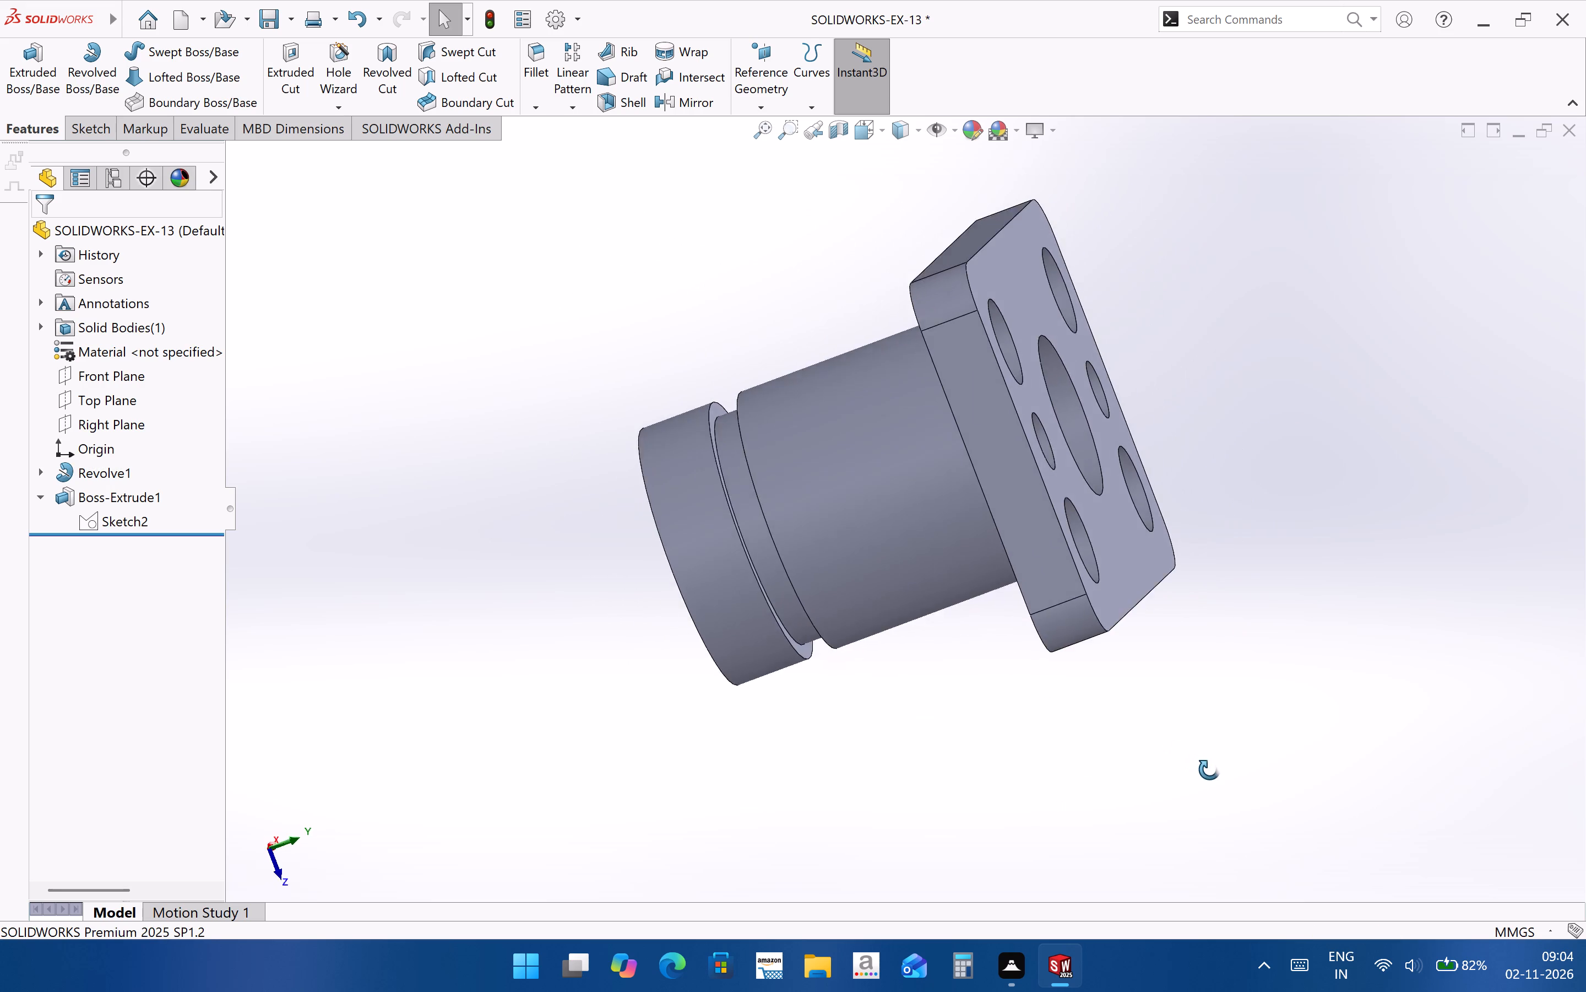
{"action": "middle_click_drag", "start_coordinate": [1209, 770], "coordinate": [1112, 759]}
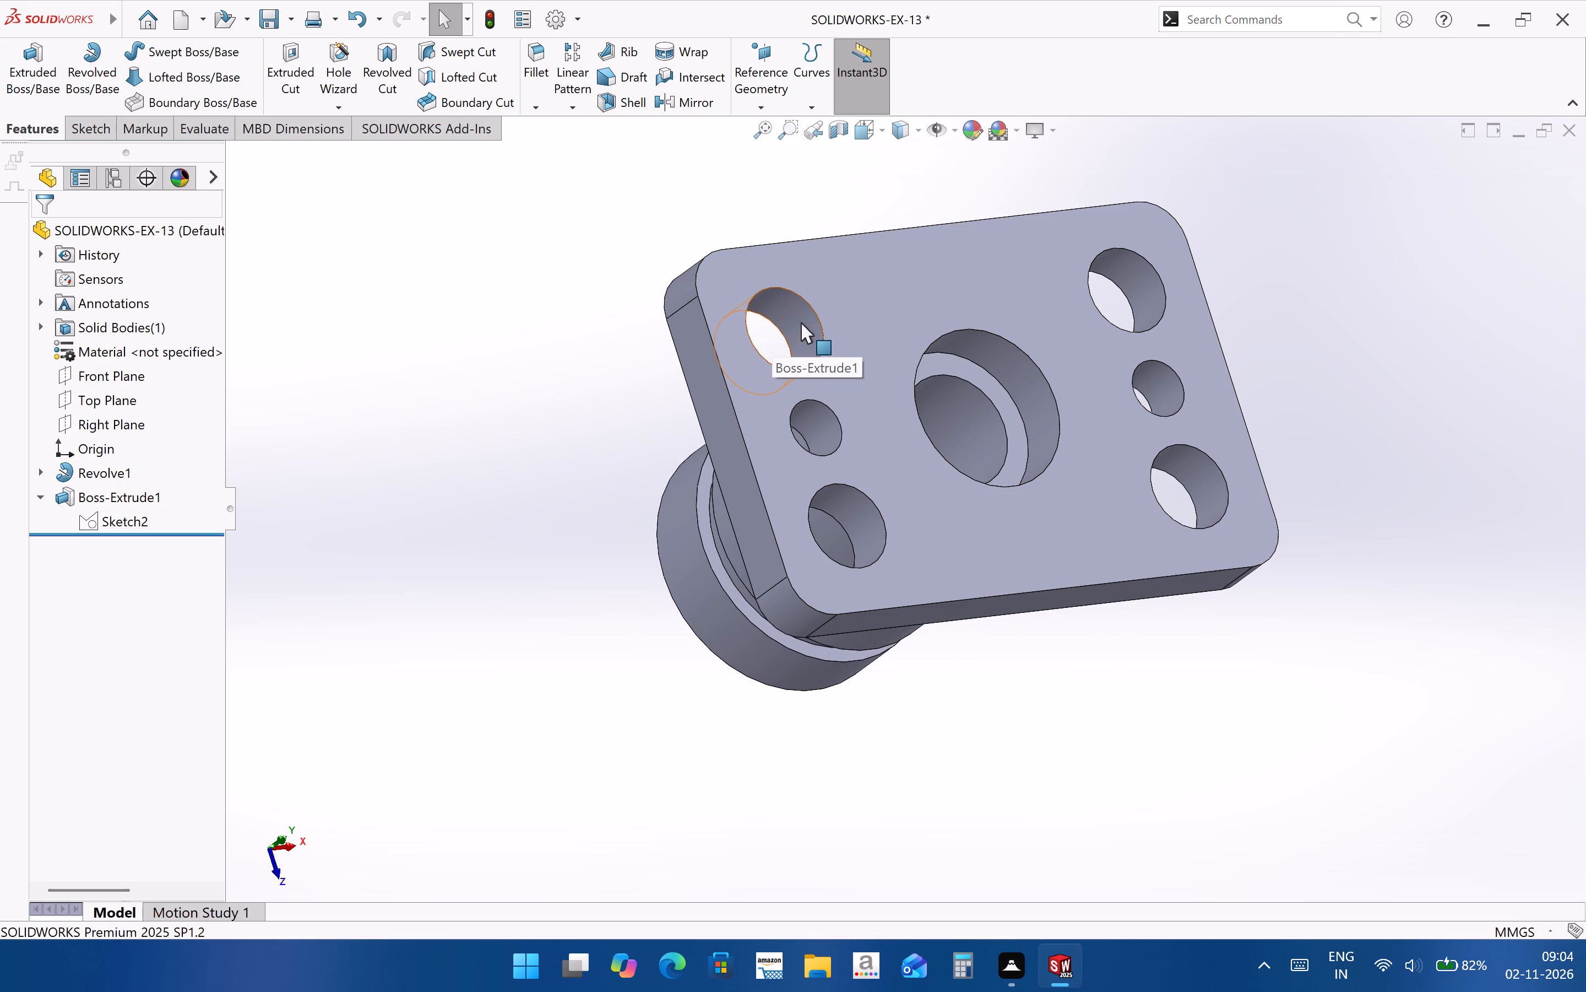
{"action": "left_click", "coordinate": [801, 322]}
{"action": "left_click", "coordinate": [853, 515]}
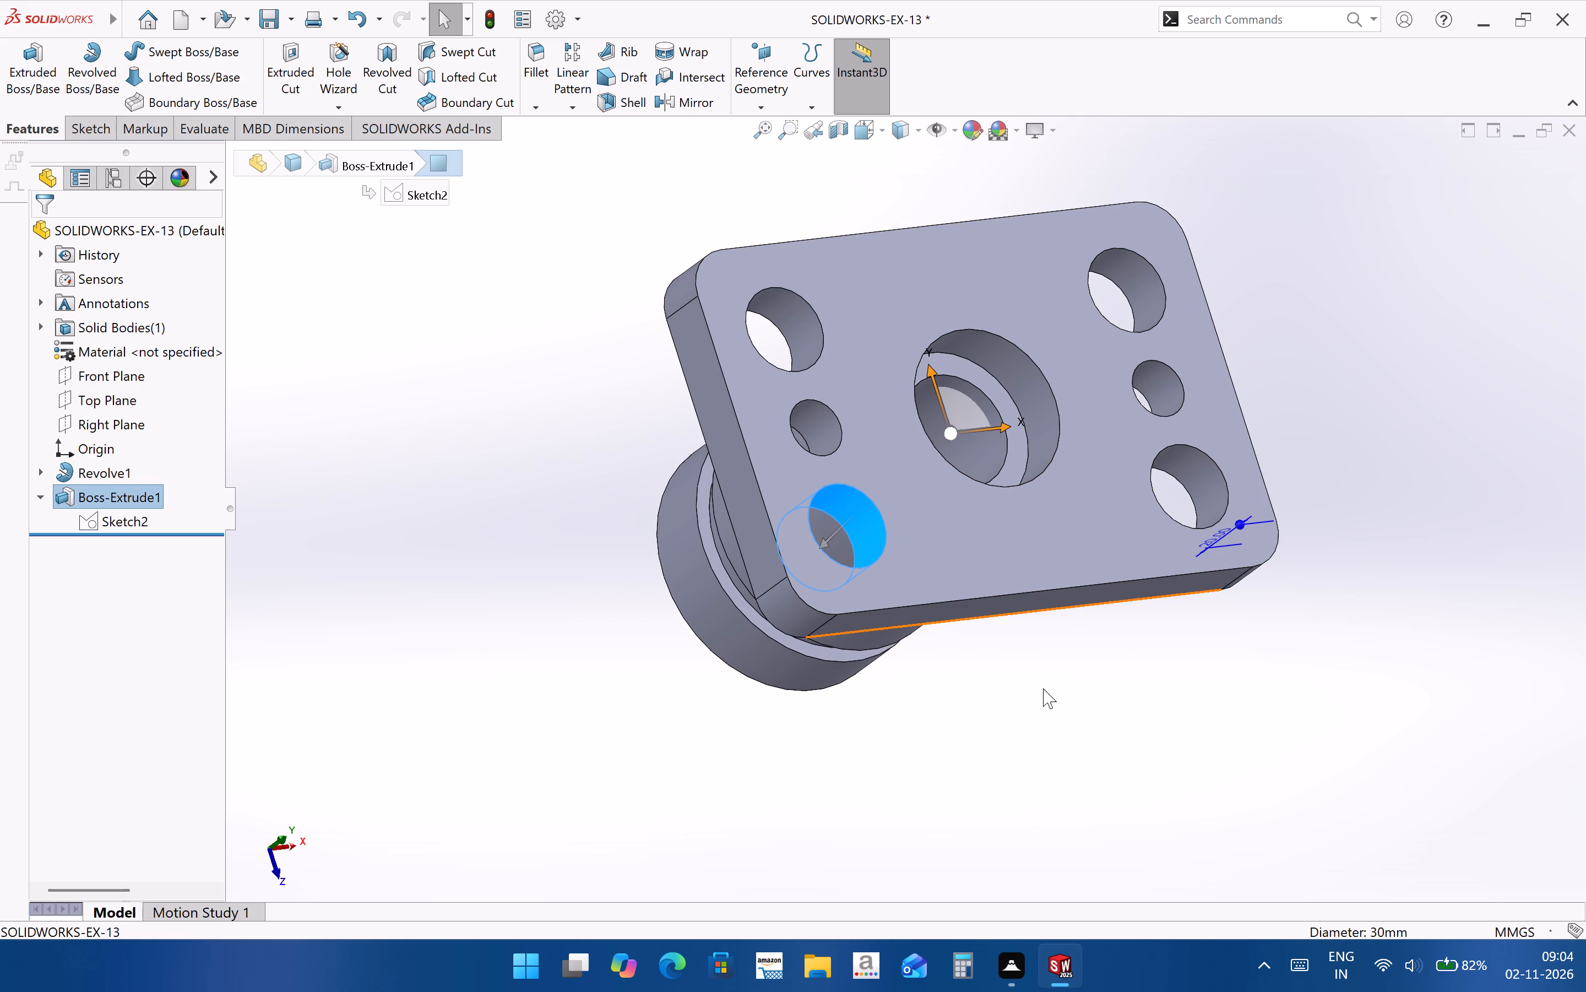
{"action": "middle_click_drag", "start_coordinate": [1043, 688], "coordinate": [999, 673]}
{"action": "left_click", "coordinate": [1140, 283]}
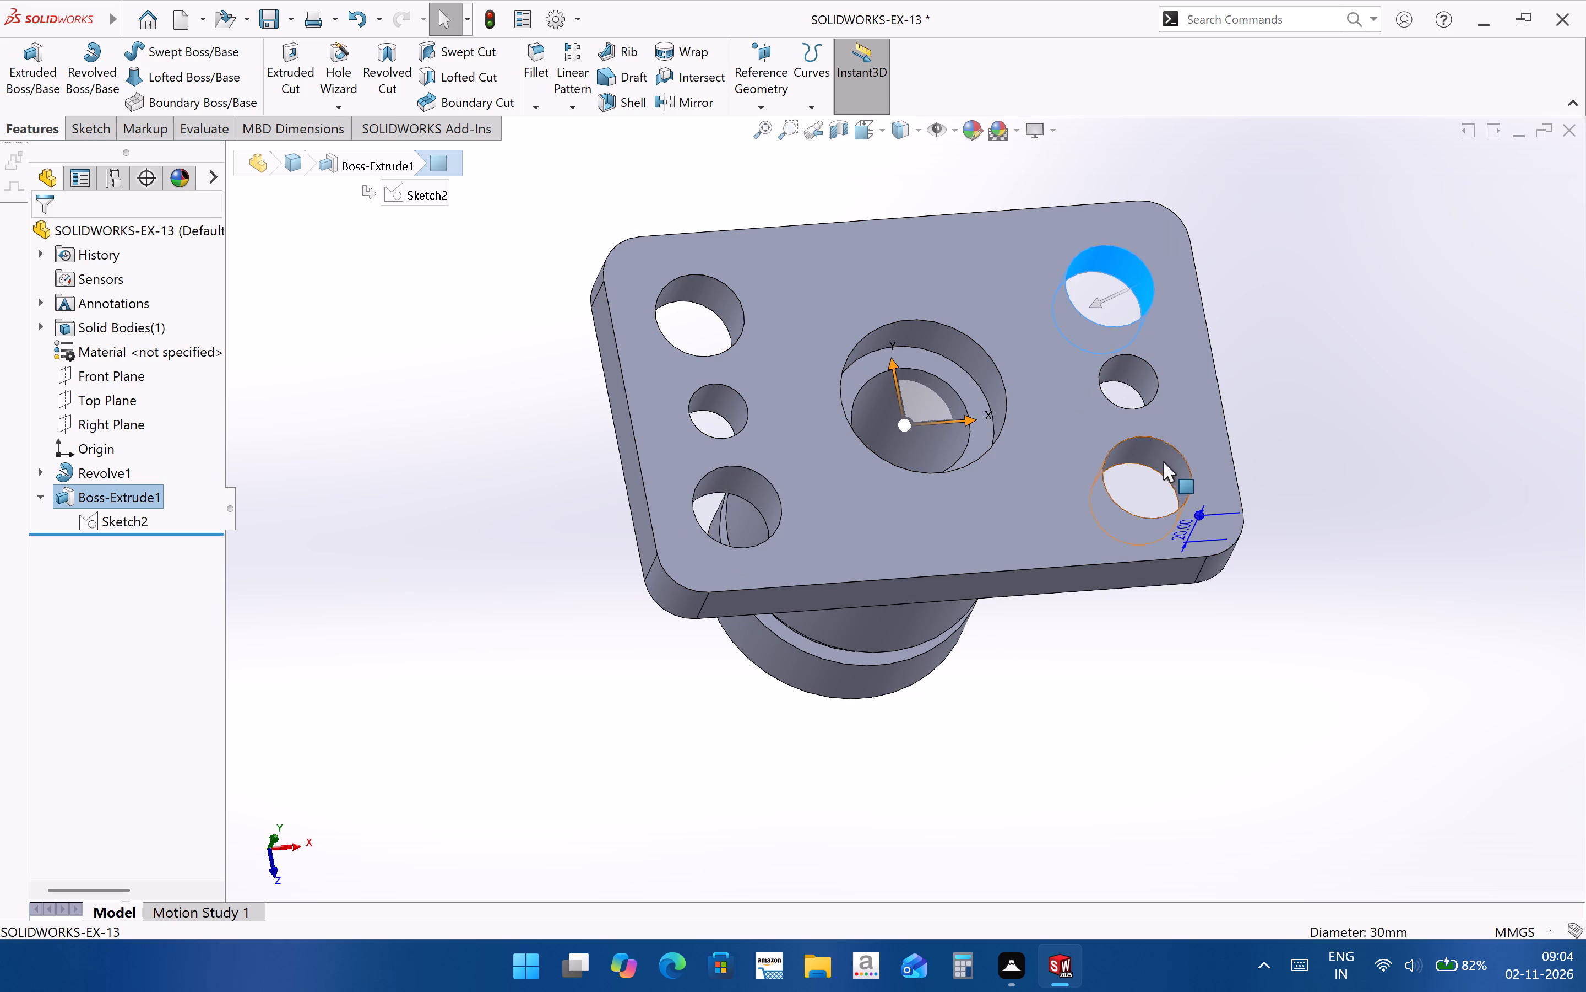
{"action": "left_click", "coordinate": [1163, 461]}
{"action": "left_click", "coordinate": [1140, 380]}
{"action": "left_click", "coordinate": [1272, 595]}
Section the part along the Front Plane, examine the bore, plate holes and outer groove in the cutaway, and turn the section view off.
{"action": "middle_click_drag", "start_coordinate": [770, 688], "coordinate": [806, 587]}
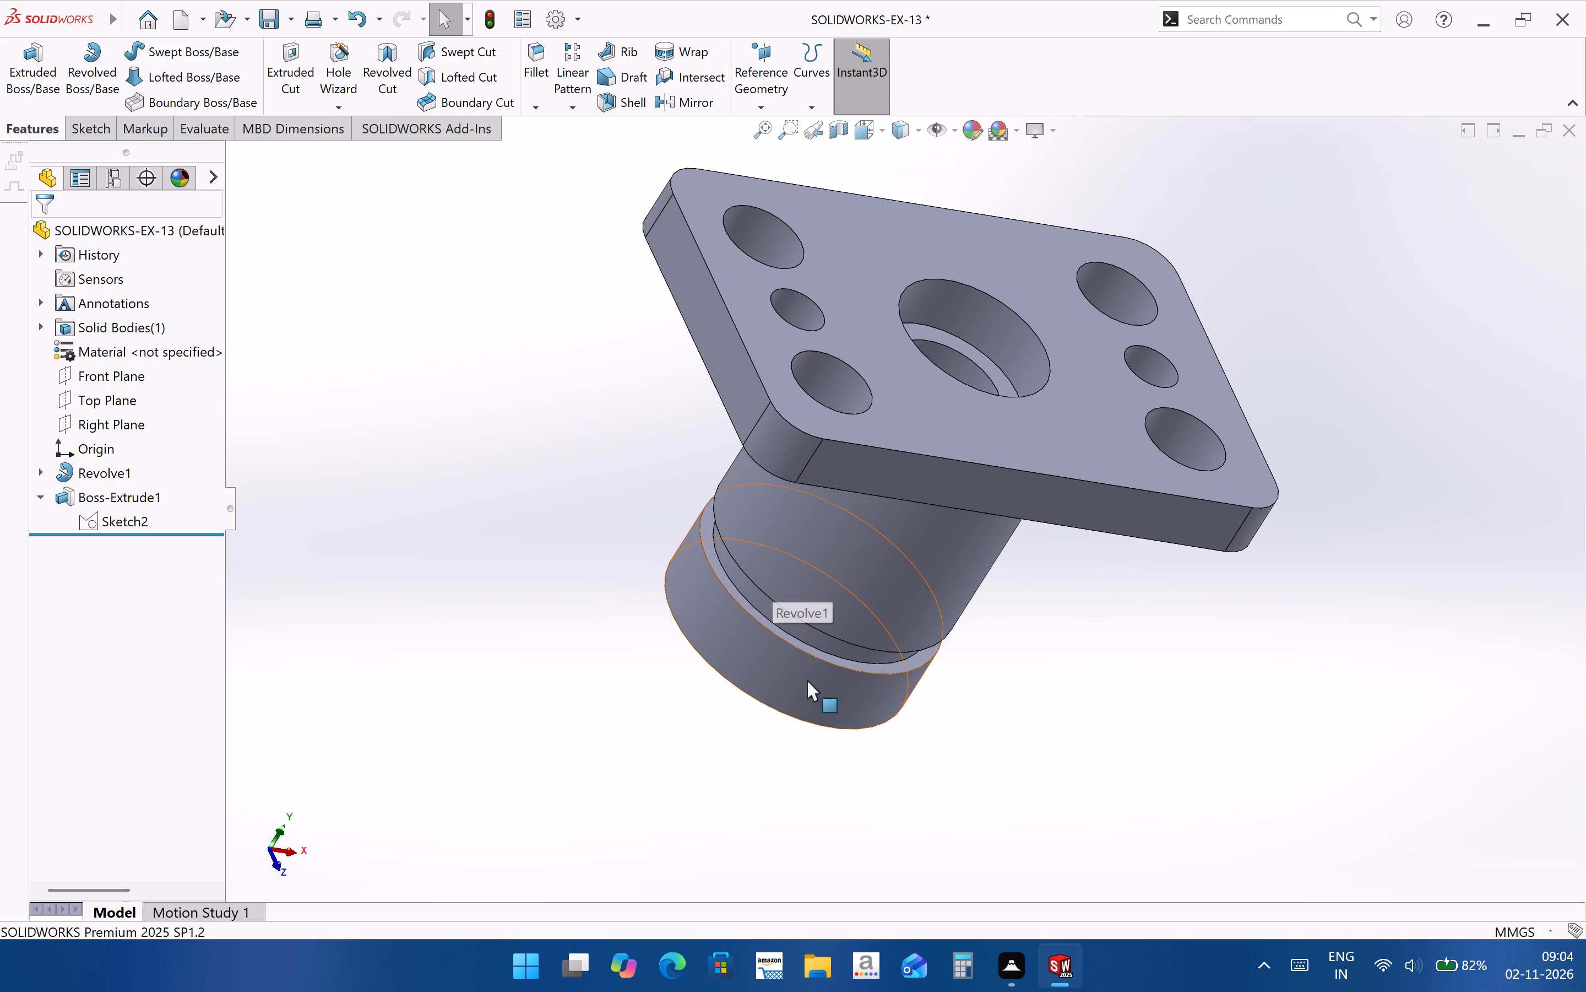
{"action": "scroll", "coordinate": [853, 681], "scroll_direction": "up", "scroll_amount": 3}
{"action": "middle_click_drag", "start_coordinate": [862, 634], "coordinate": [669, 482]}
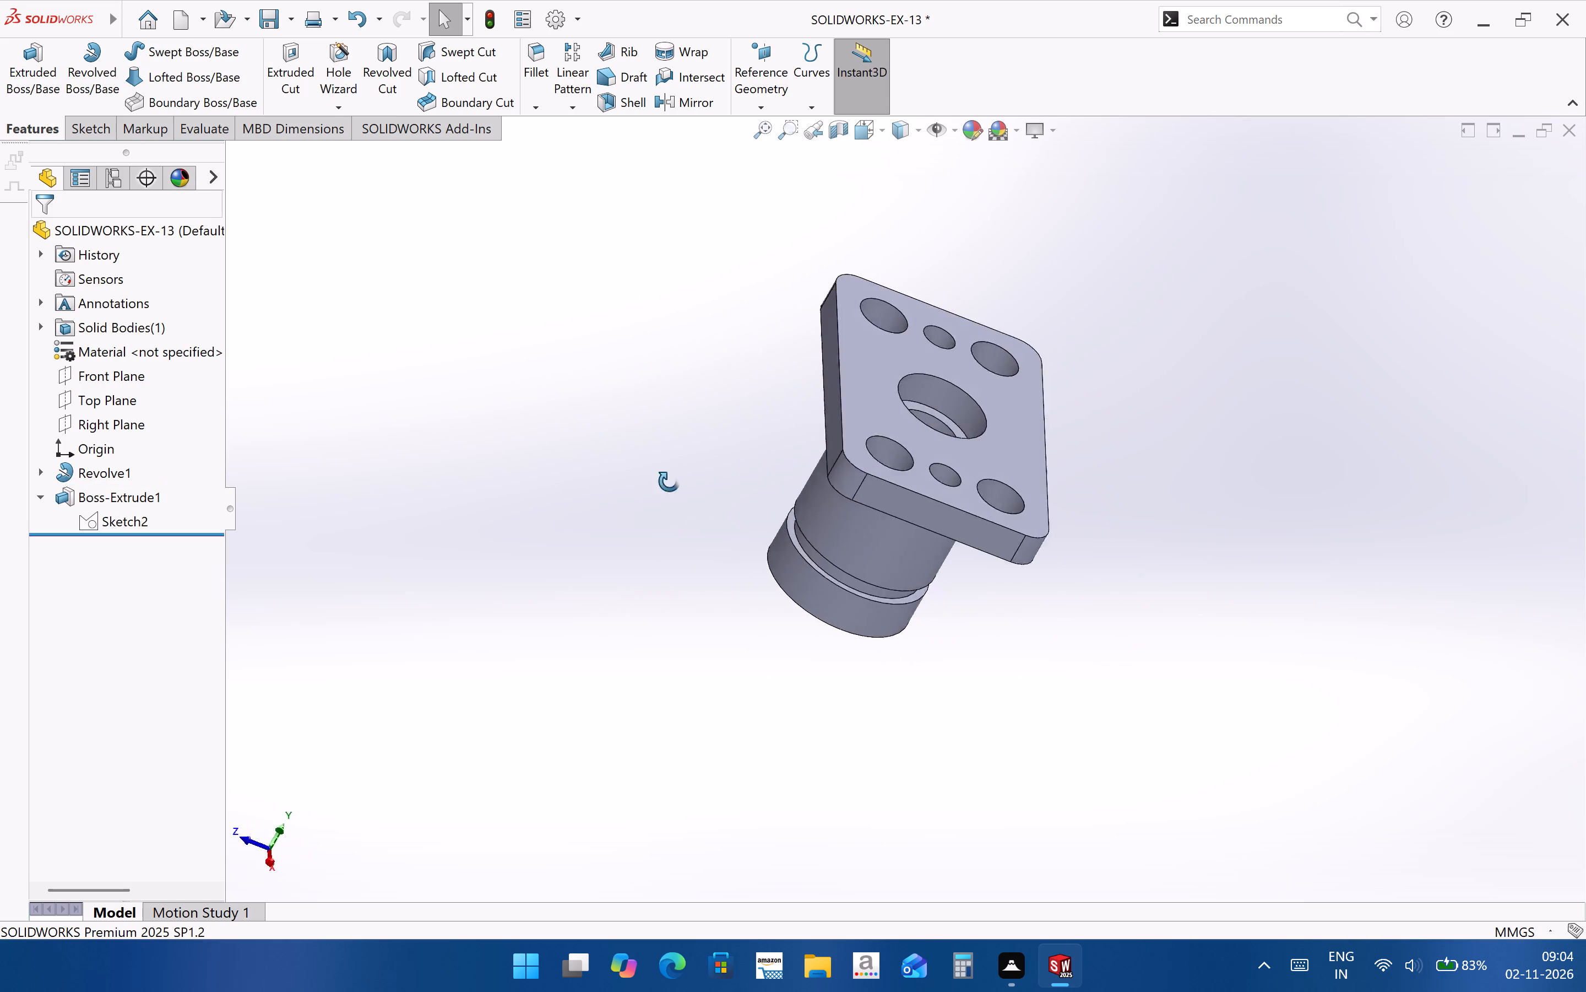
{"action": "middle_click_drag", "start_coordinate": [669, 482], "coordinate": [746, 720]}
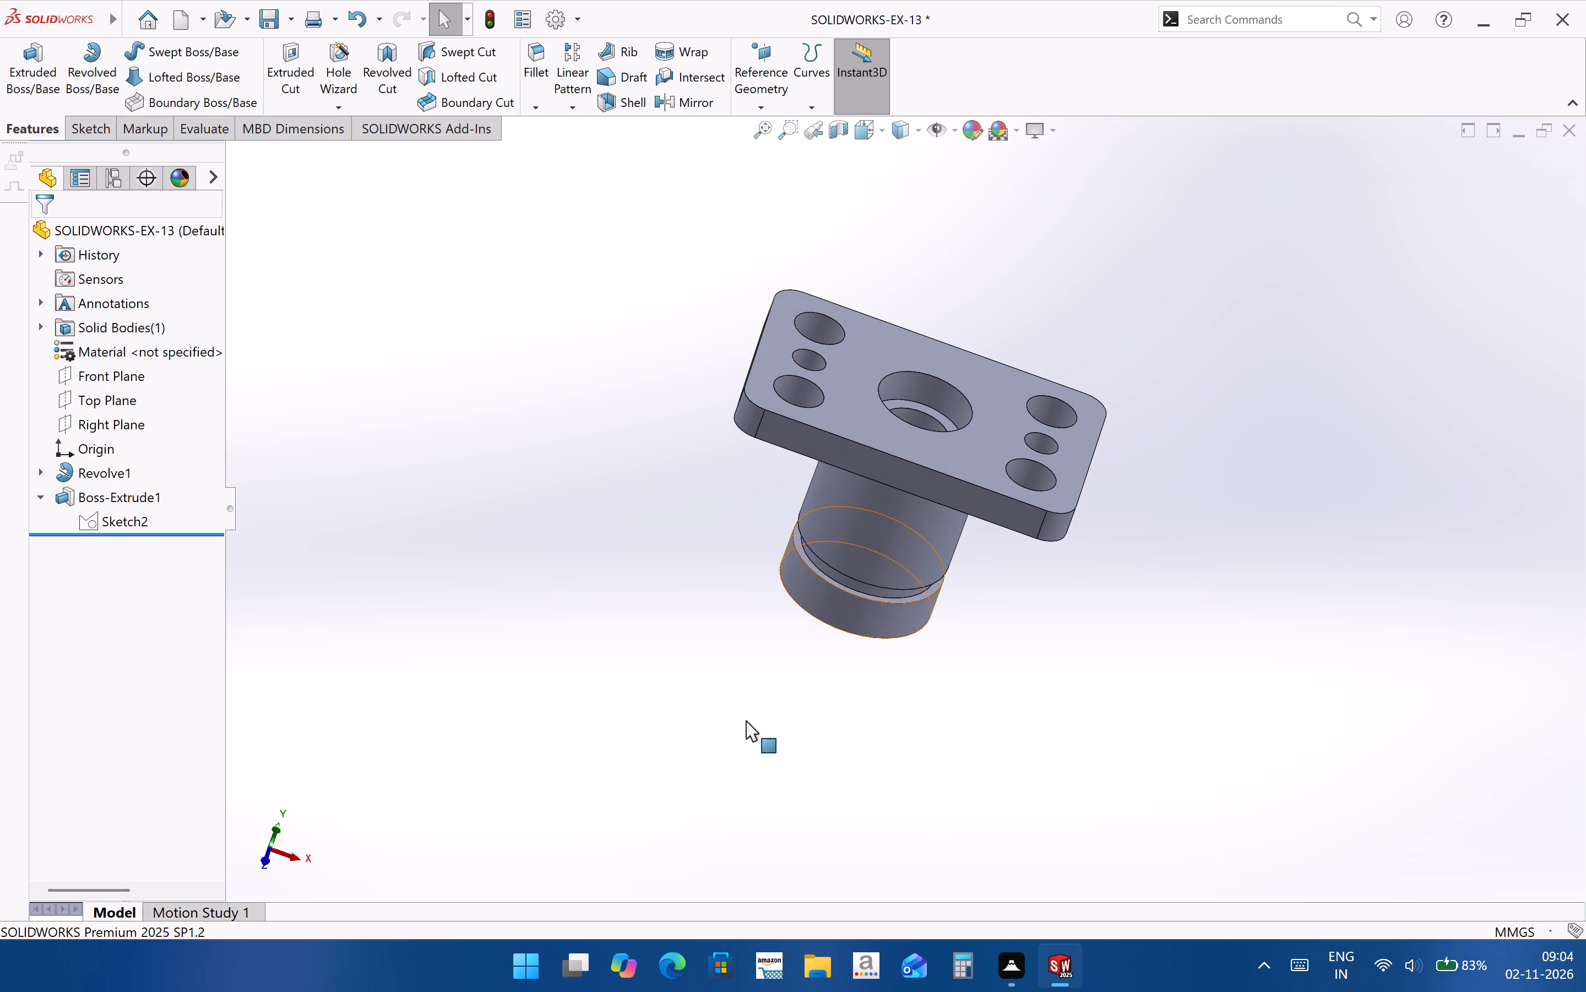
{"action": "middle_click_drag", "start_coordinate": [789, 555], "coordinate": [791, 573]}
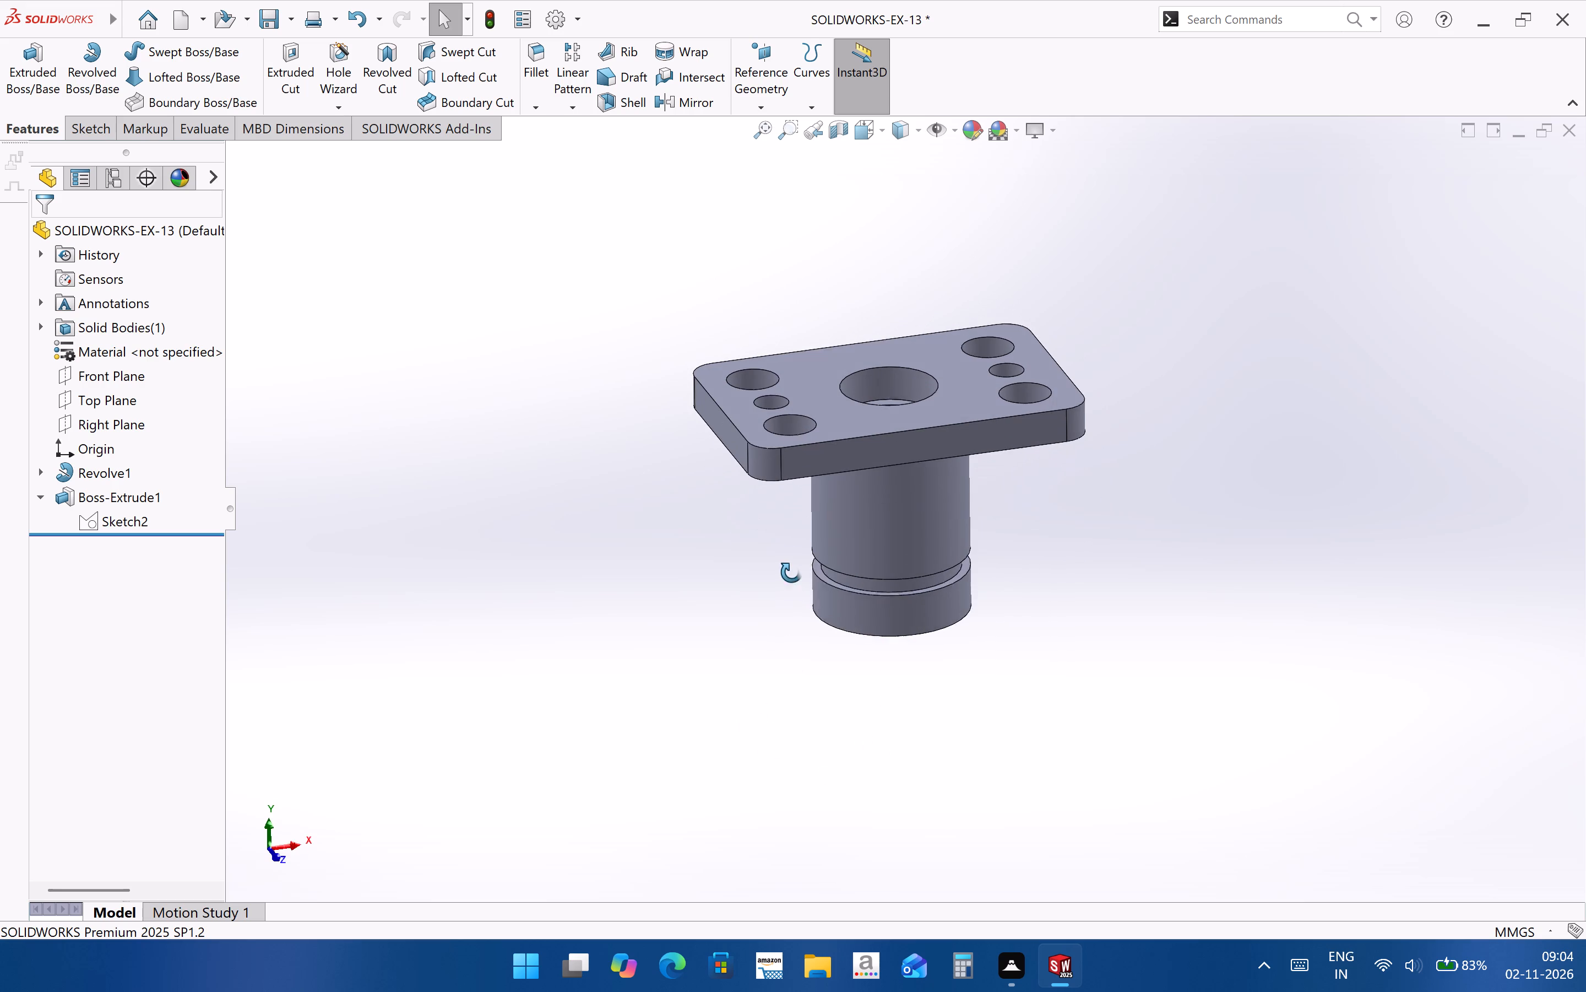
{"action": "middle_click_drag", "start_coordinate": [791, 573], "coordinate": [791, 570]}
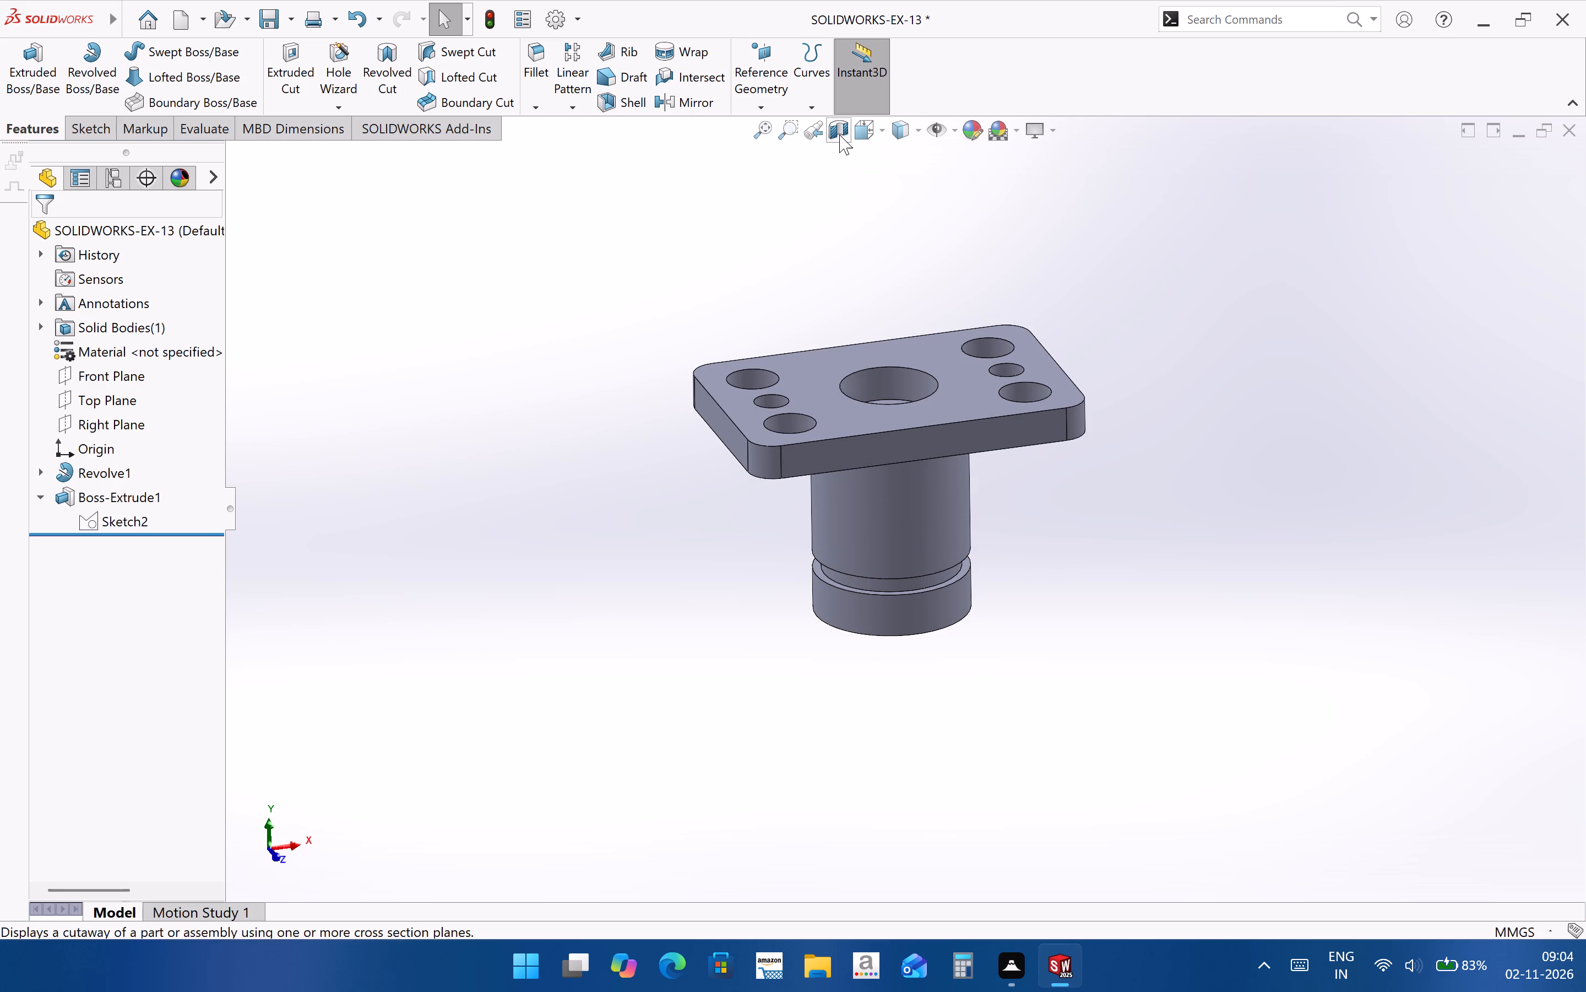
{"action": "left_click", "coordinate": [839, 134]}
{"action": "left_click", "coordinate": [1500, 171]}
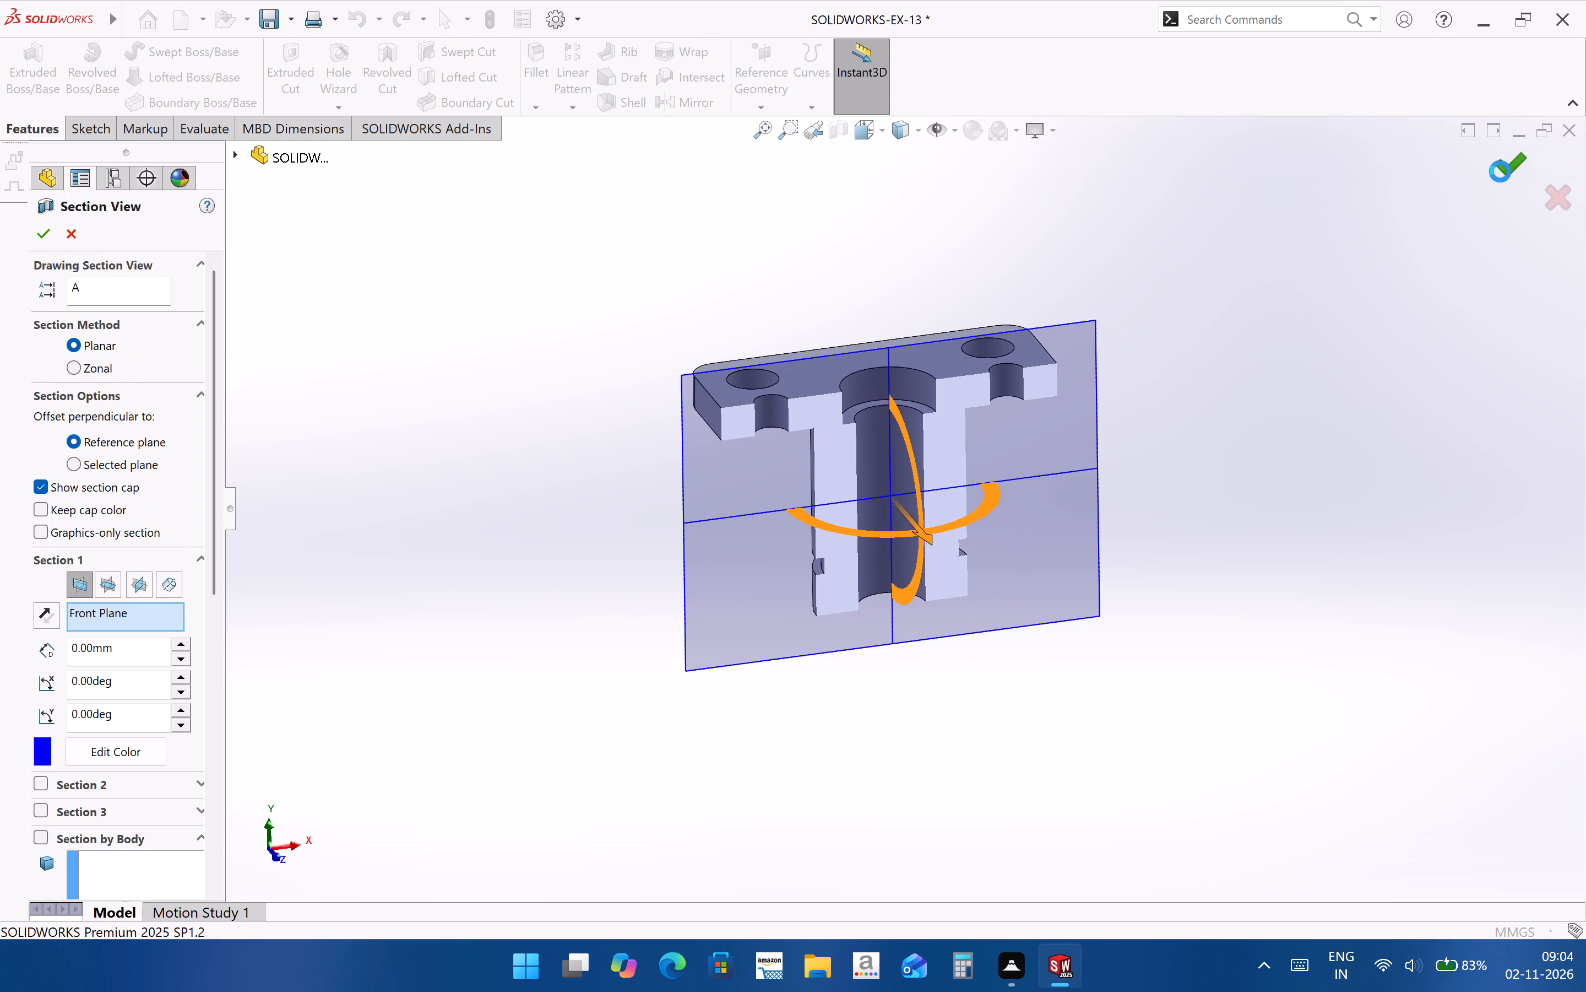
{"action": "left_click_drag", "start_coordinate": [1296, 633], "coordinate": [1286, 651]}
{"action": "middle_click_drag", "start_coordinate": [979, 628], "coordinate": [953, 536]}
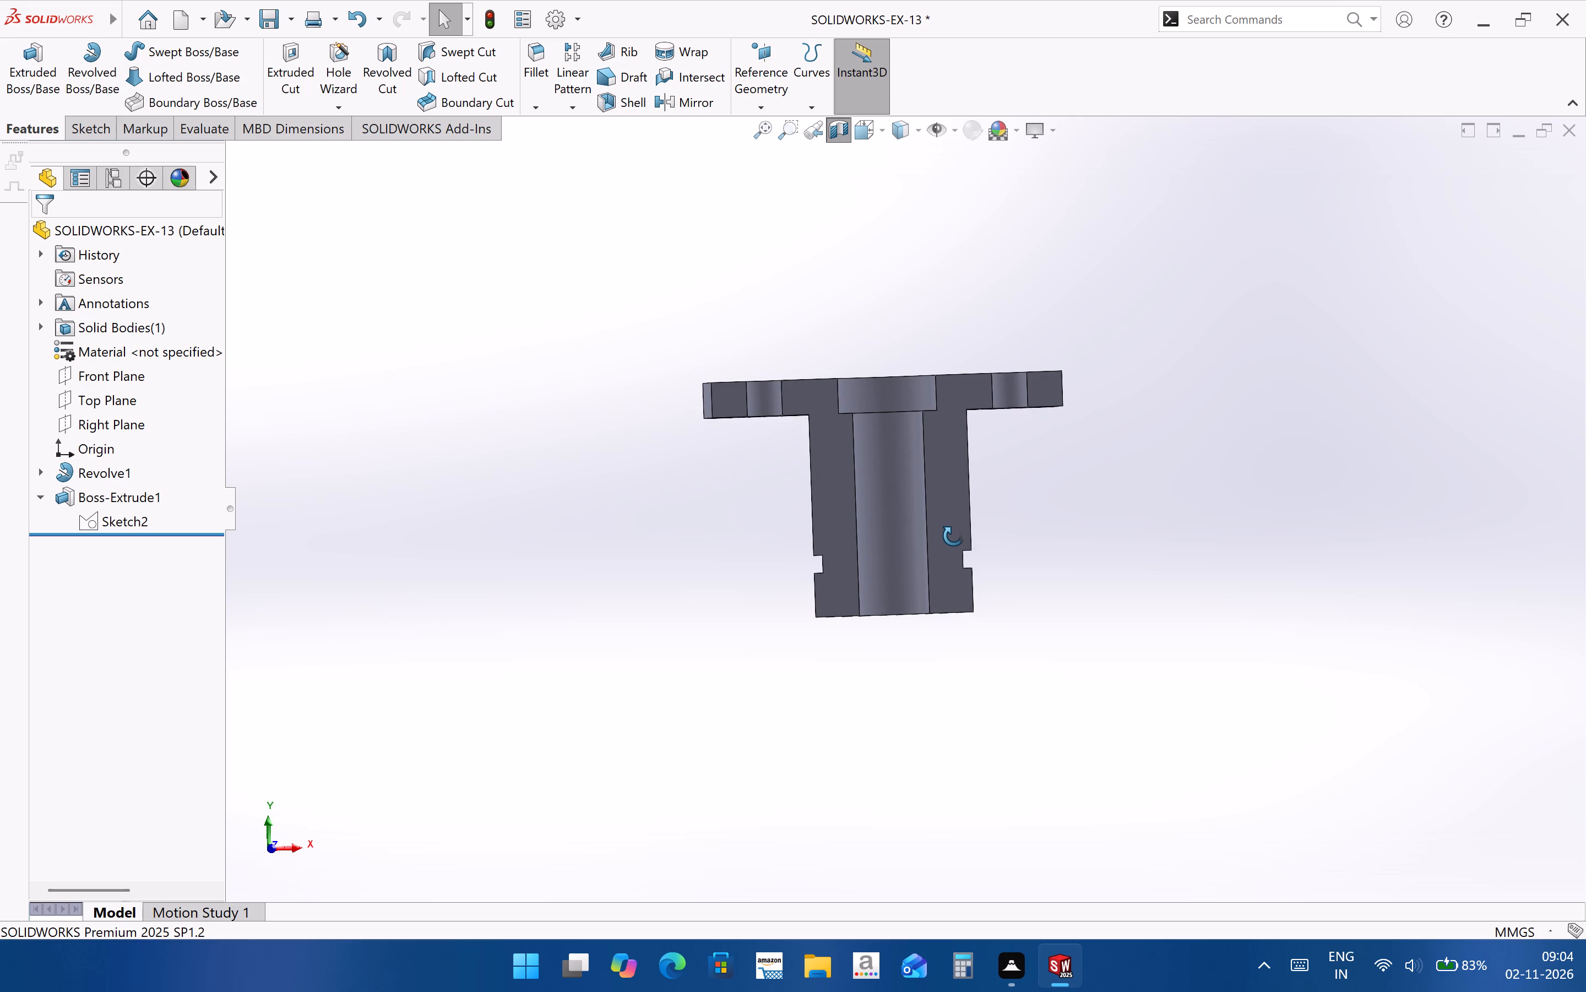
{"action": "middle_click_drag", "start_coordinate": [953, 536], "coordinate": [954, 583]}
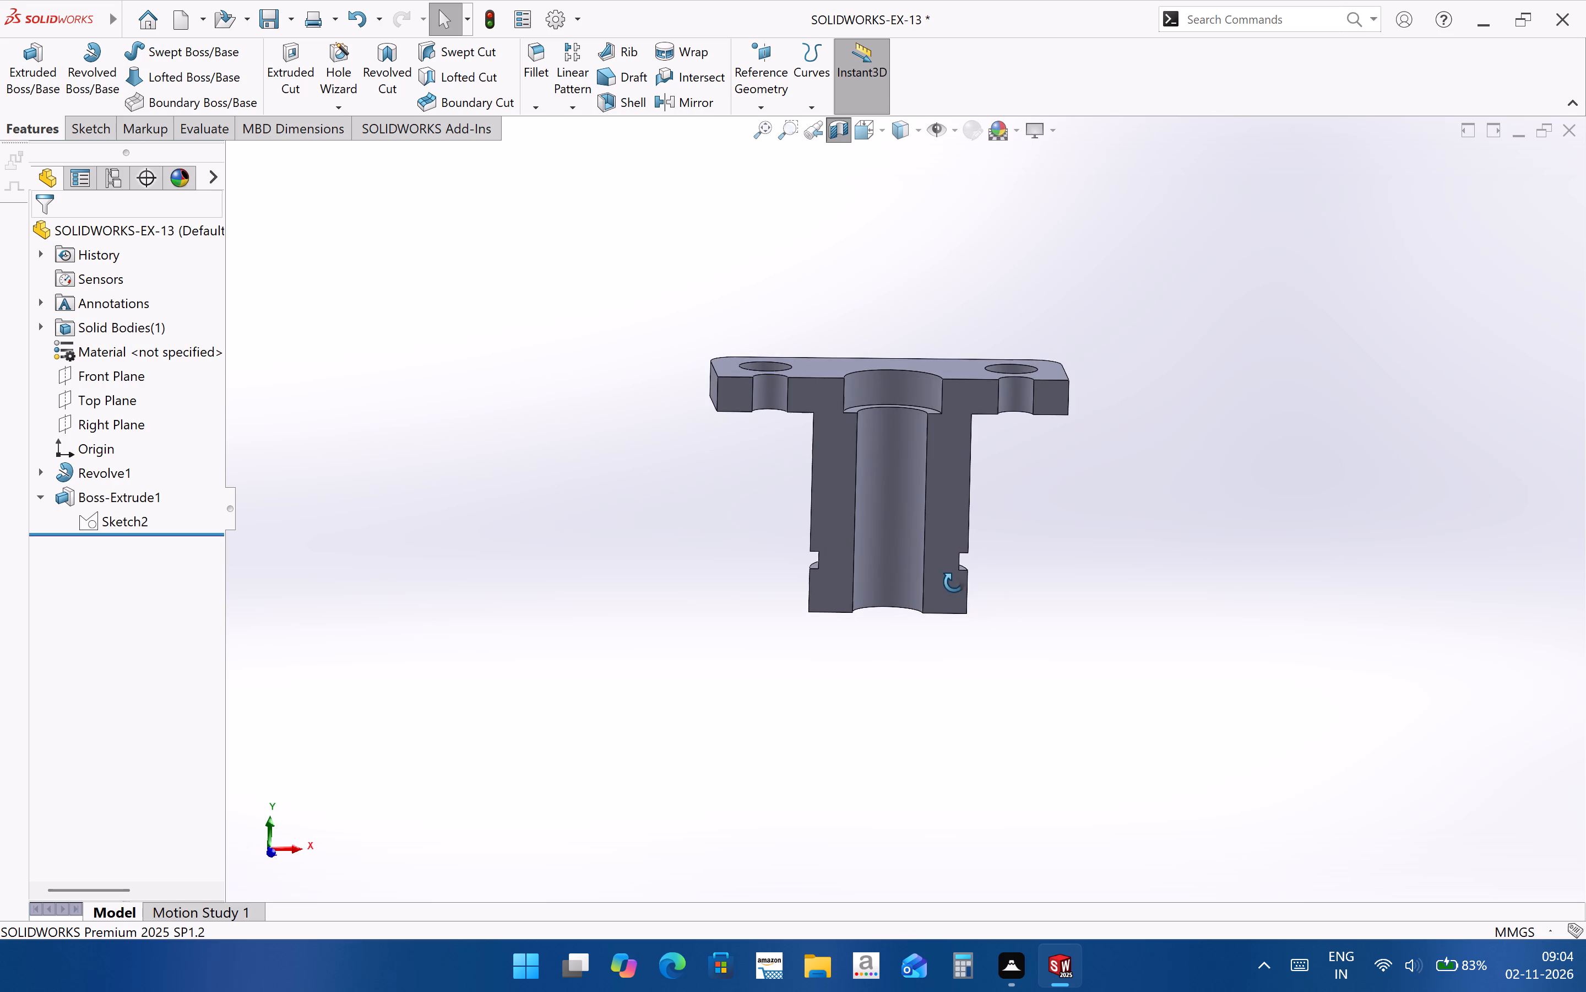
{"action": "middle_click_drag", "start_coordinate": [954, 583], "coordinate": [956, 583]}
{"action": "left_click", "coordinate": [844, 137]}
{"action": "left_click", "coordinate": [1296, 520]}
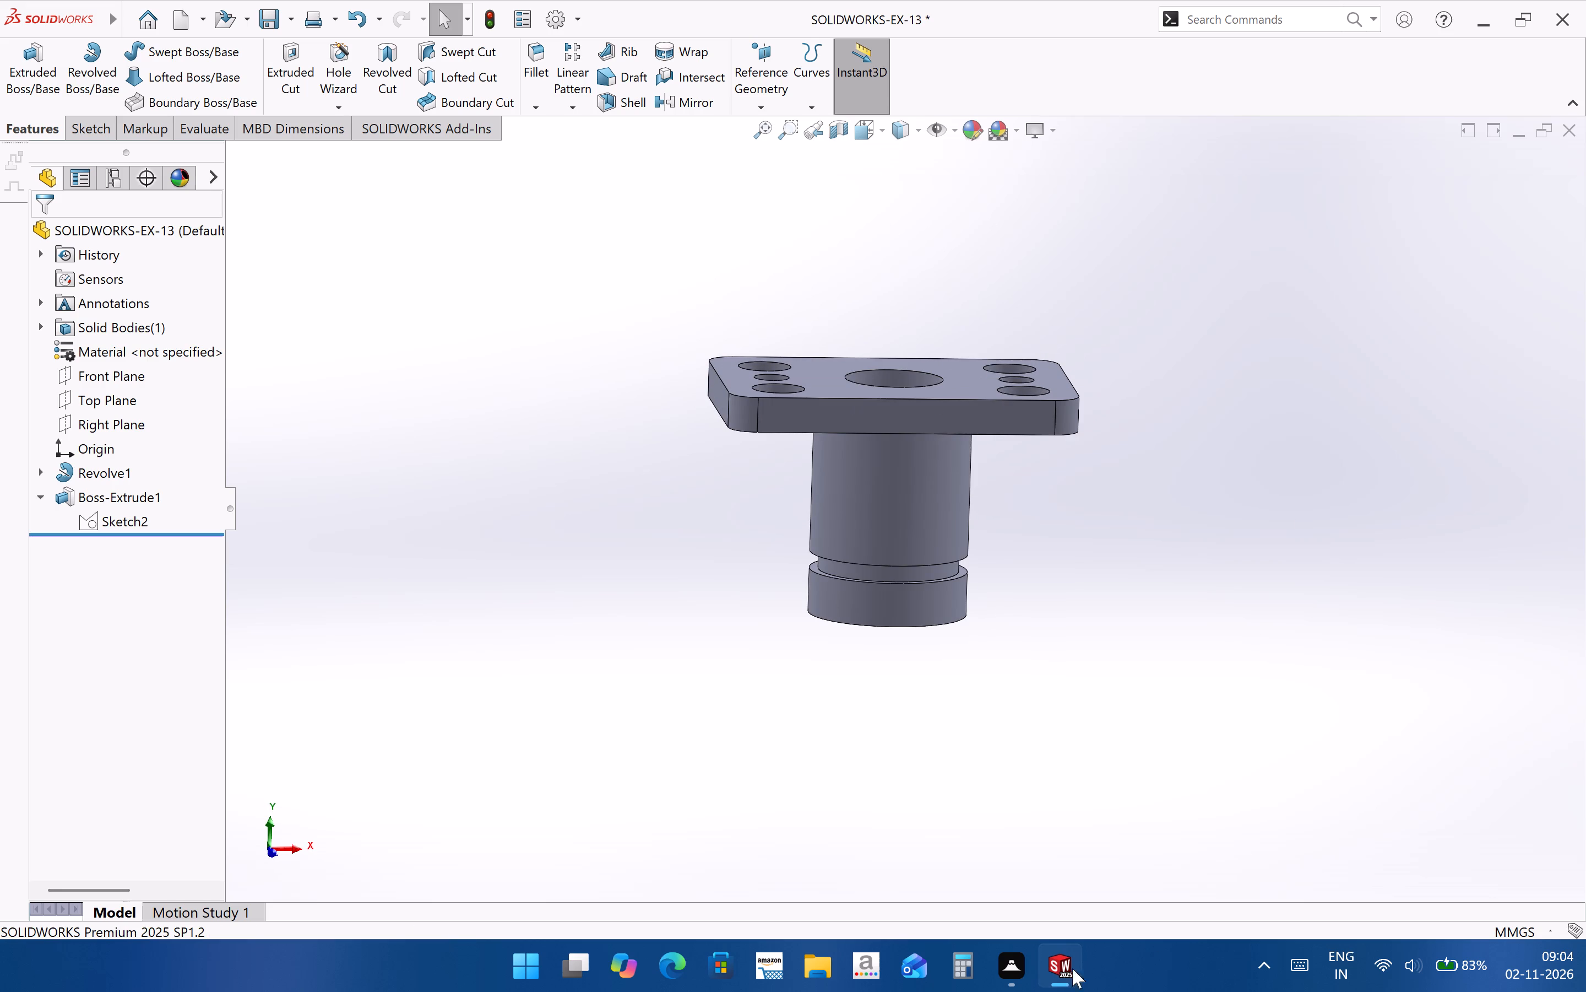
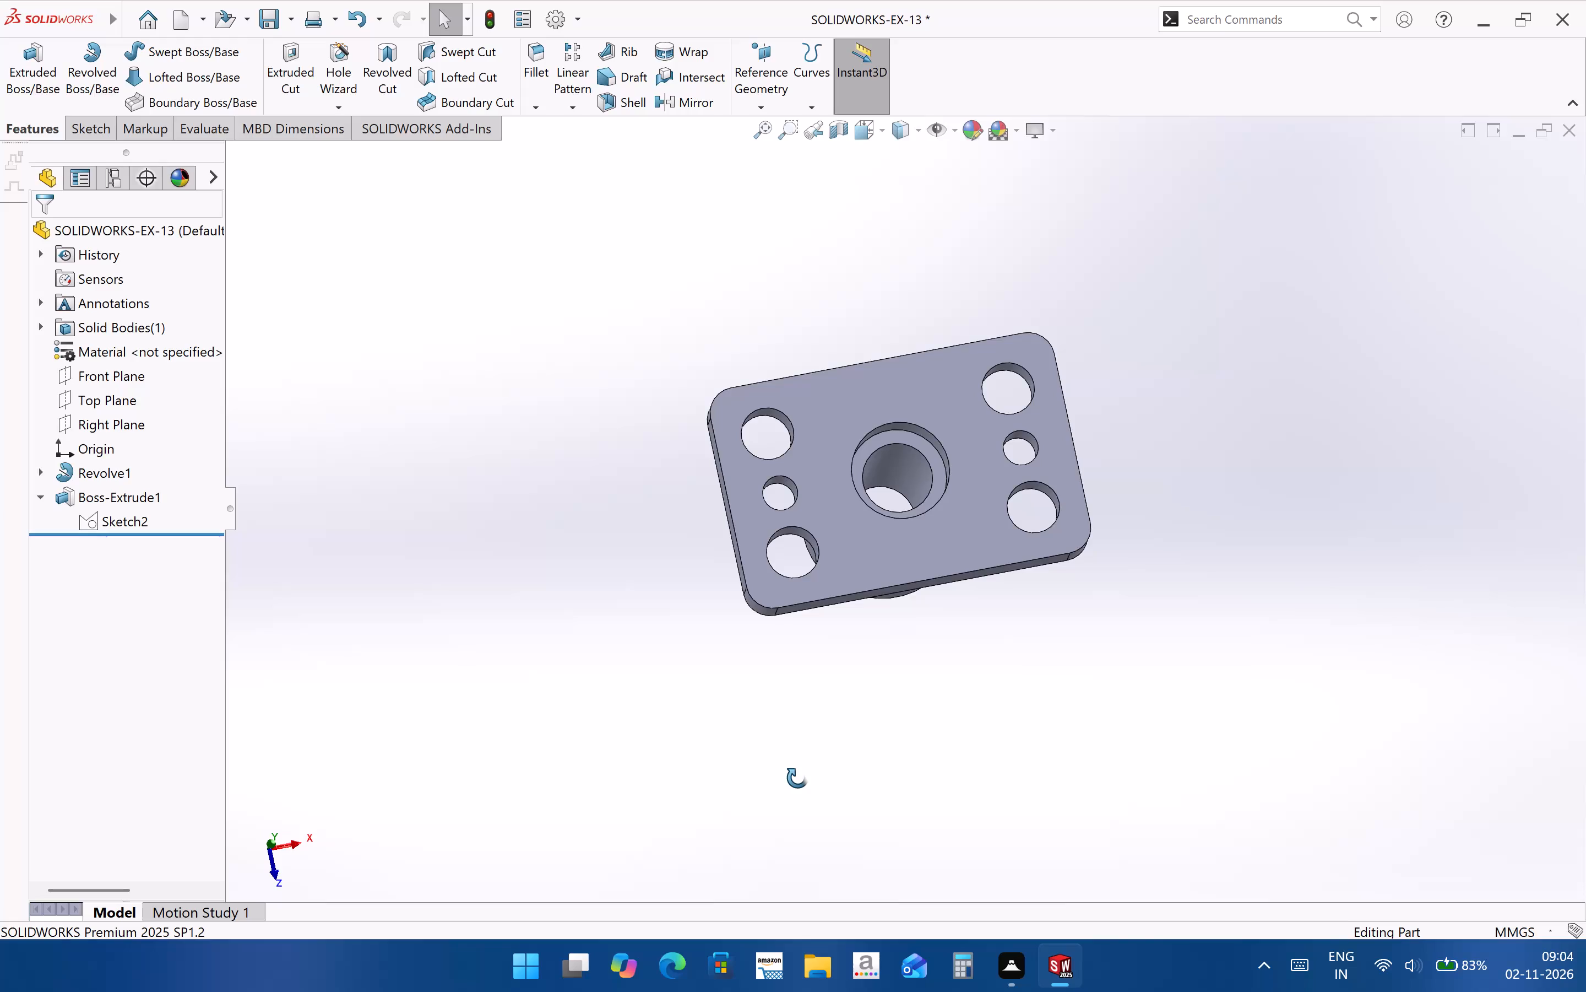
Start a new sketch on the plate's flat front side face, viewed face-on.
{"action": "scroll", "coordinate": [797, 777], "scroll_direction": "up", "scroll_amount": 3}
{"action": "scroll", "coordinate": [930, 565], "scroll_direction": "down", "scroll_amount": 1}
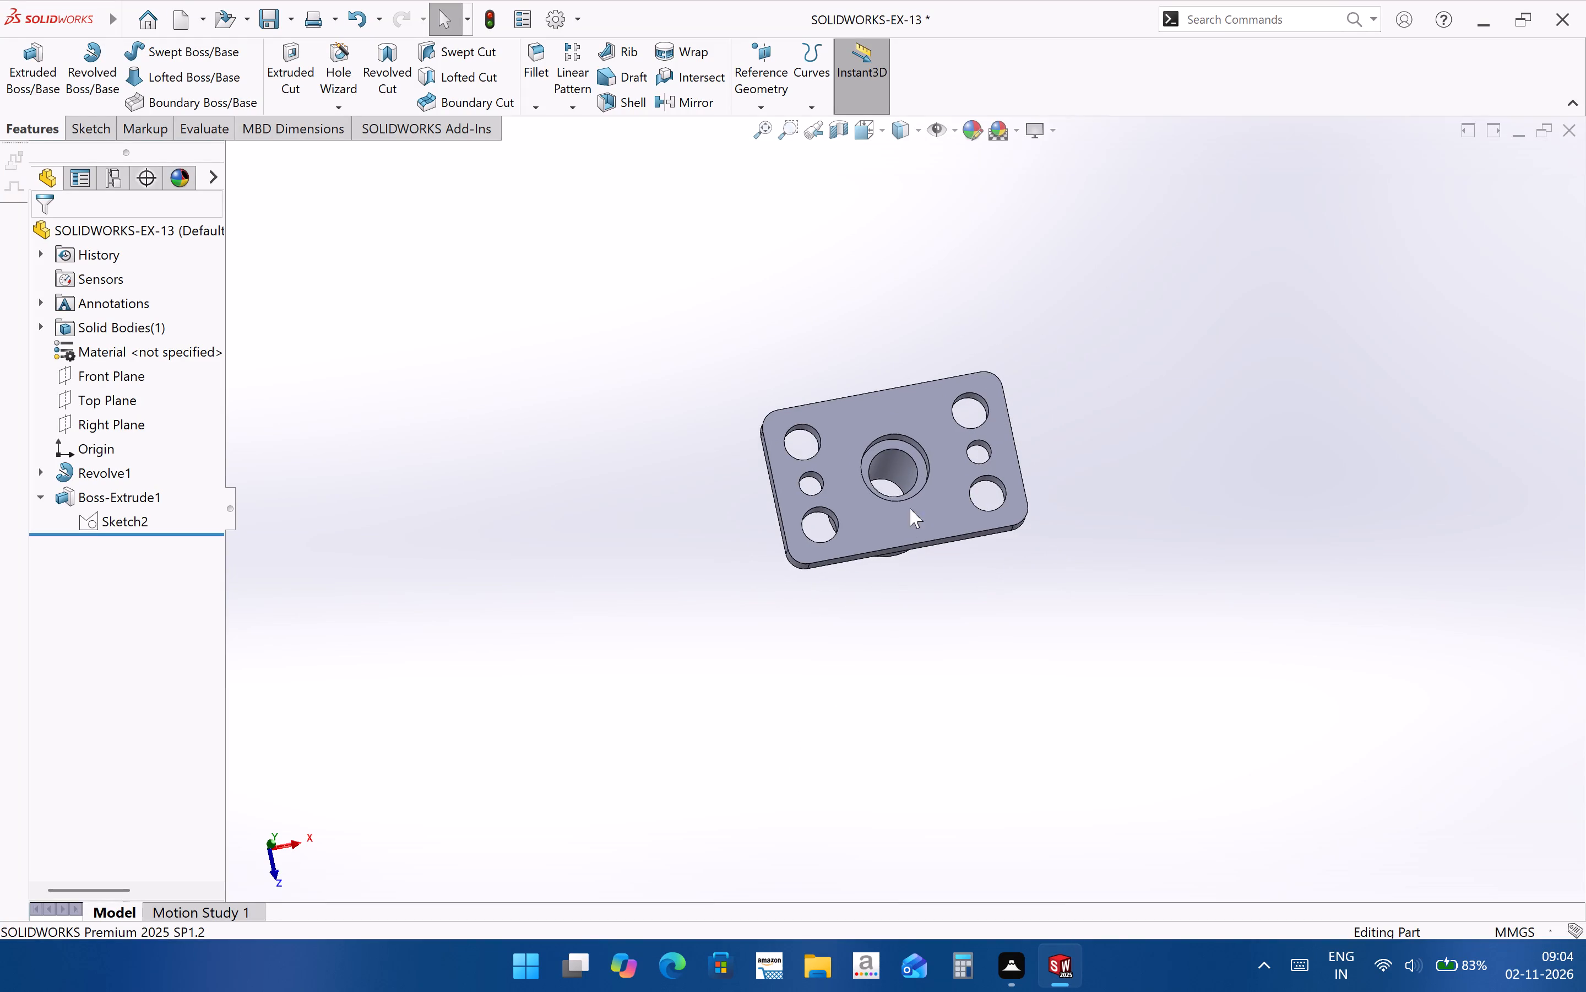
{"action": "scroll", "coordinate": [894, 450], "scroll_direction": "down", "scroll_amount": 2}
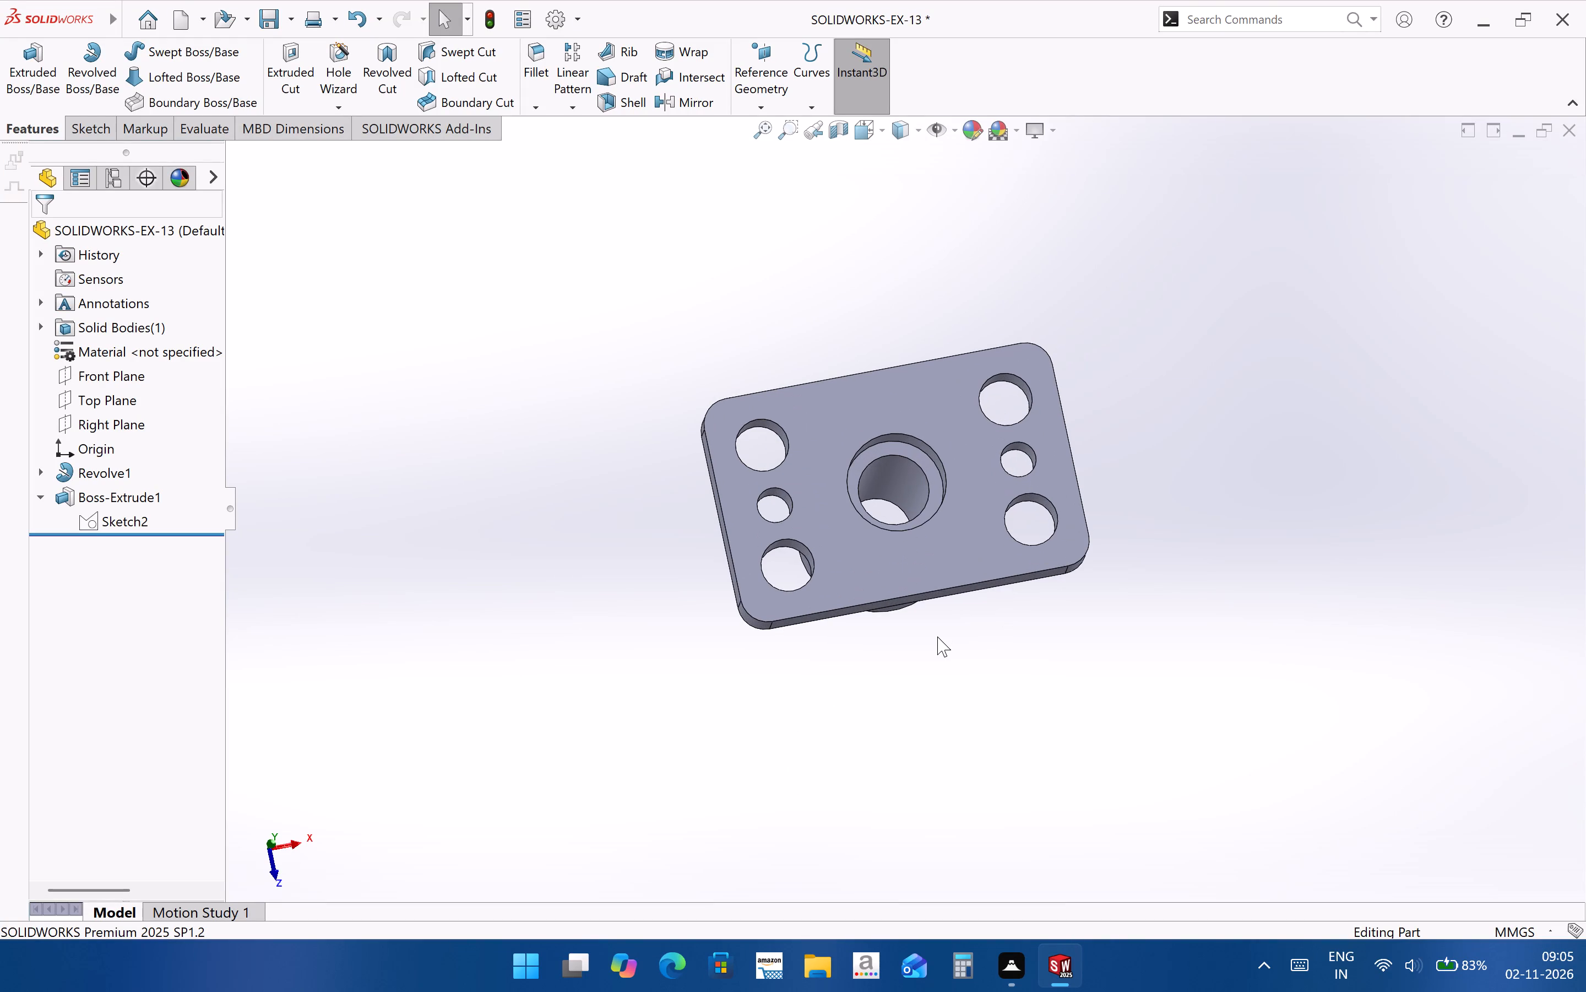
{"action": "left_click", "coordinate": [115, 382]}
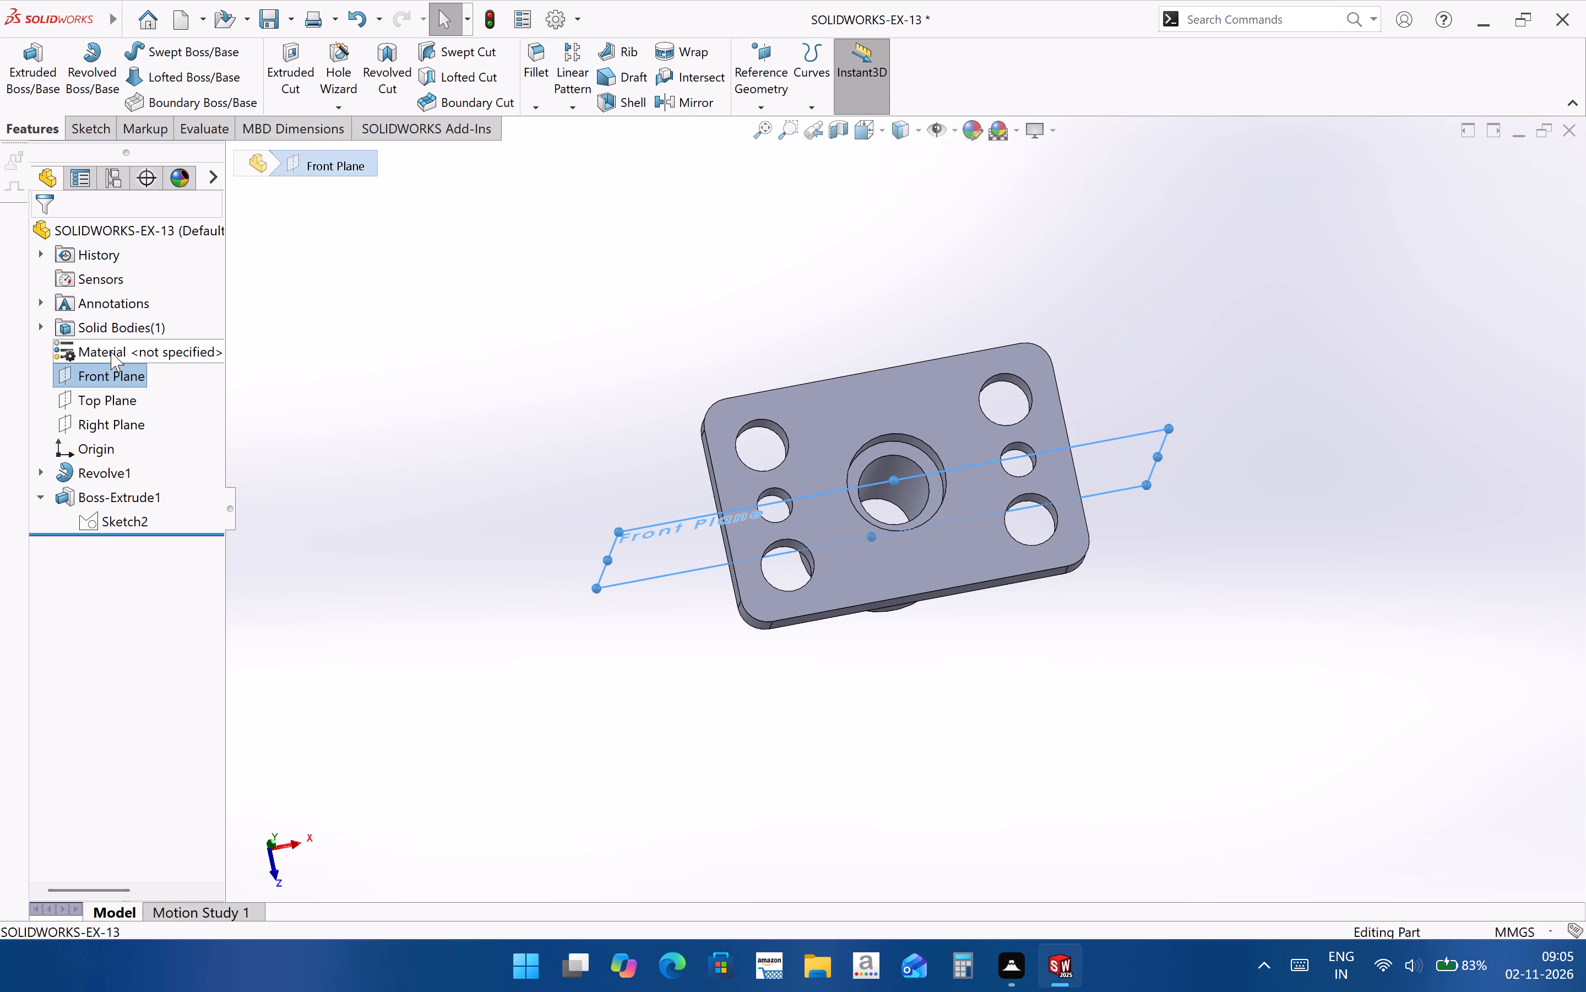
{"action": "key", "text": "ctrl+8"}
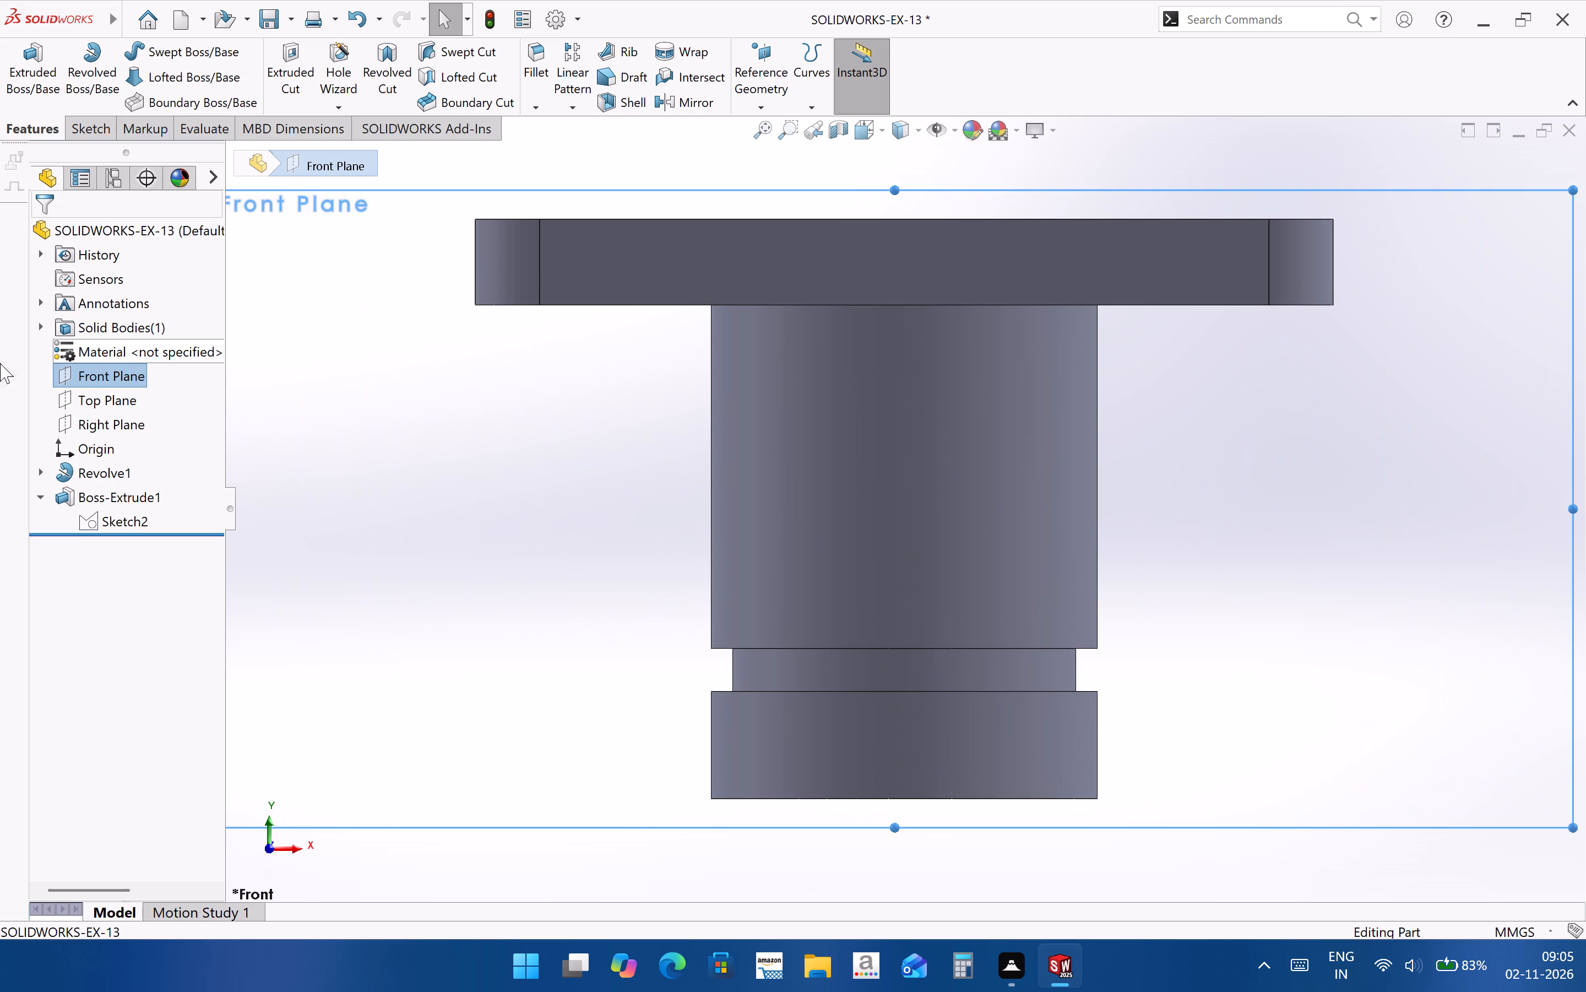
{"action": "scroll", "coordinate": [636, 522], "scroll_direction": "up", "scroll_amount": 2}
{"action": "left_click", "coordinate": [1534, 331]}
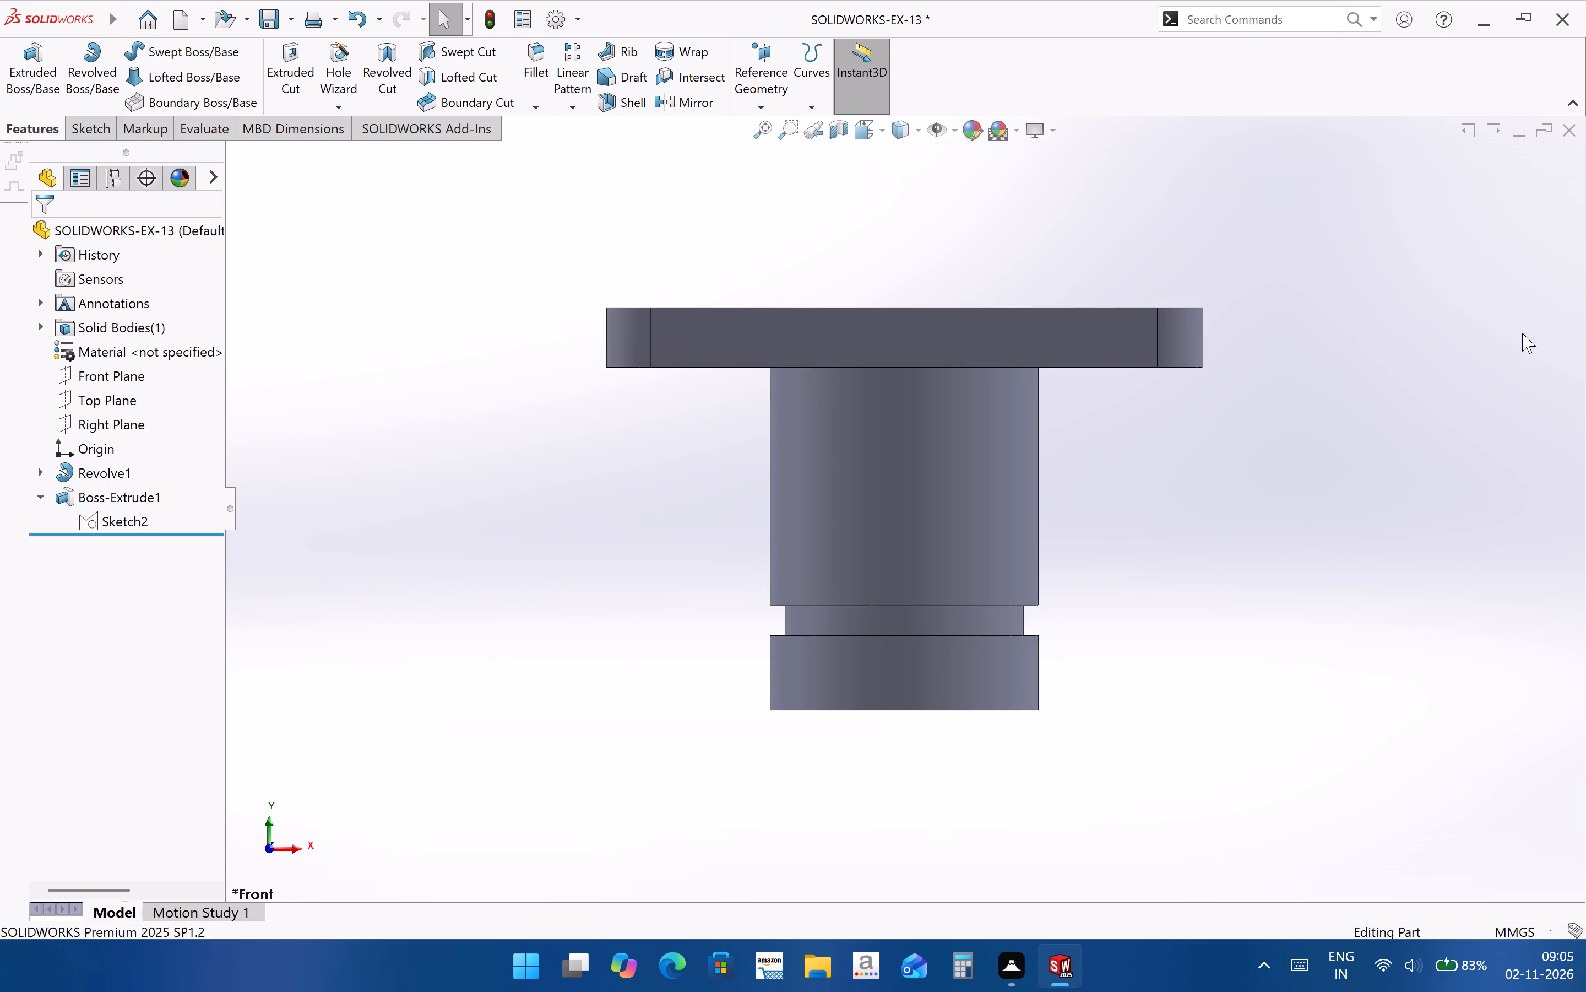
{"action": "left_click", "coordinate": [955, 325]}
{"action": "left_click", "coordinate": [1019, 292]}
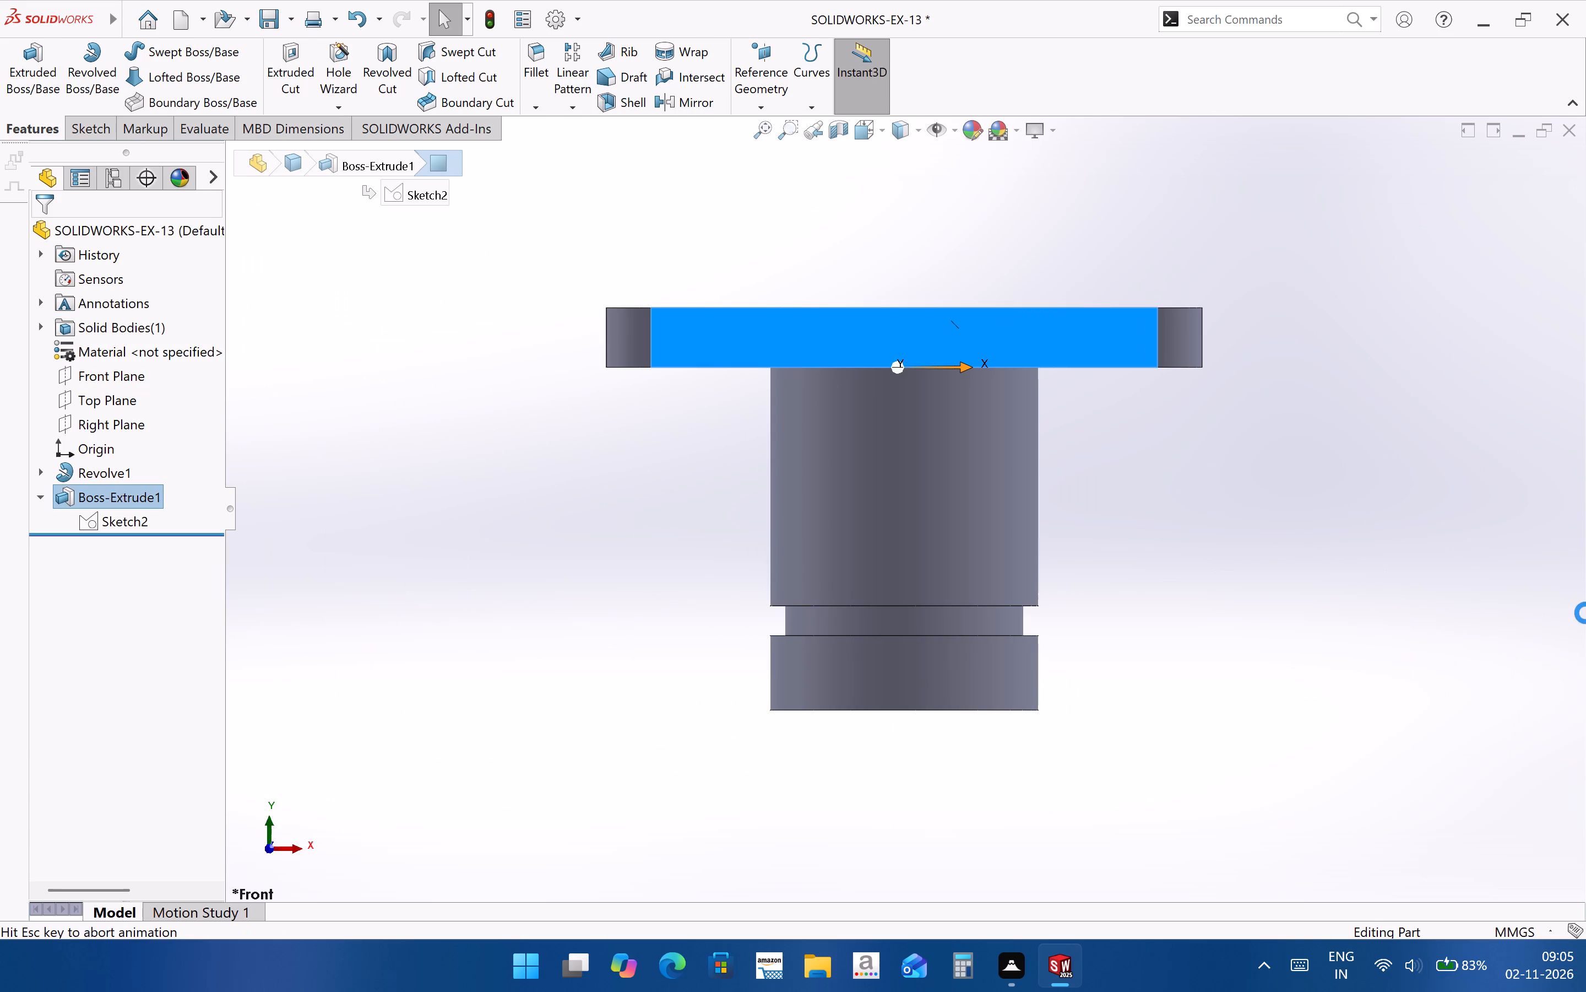
{"action": "key", "text": "ctrl+8"}
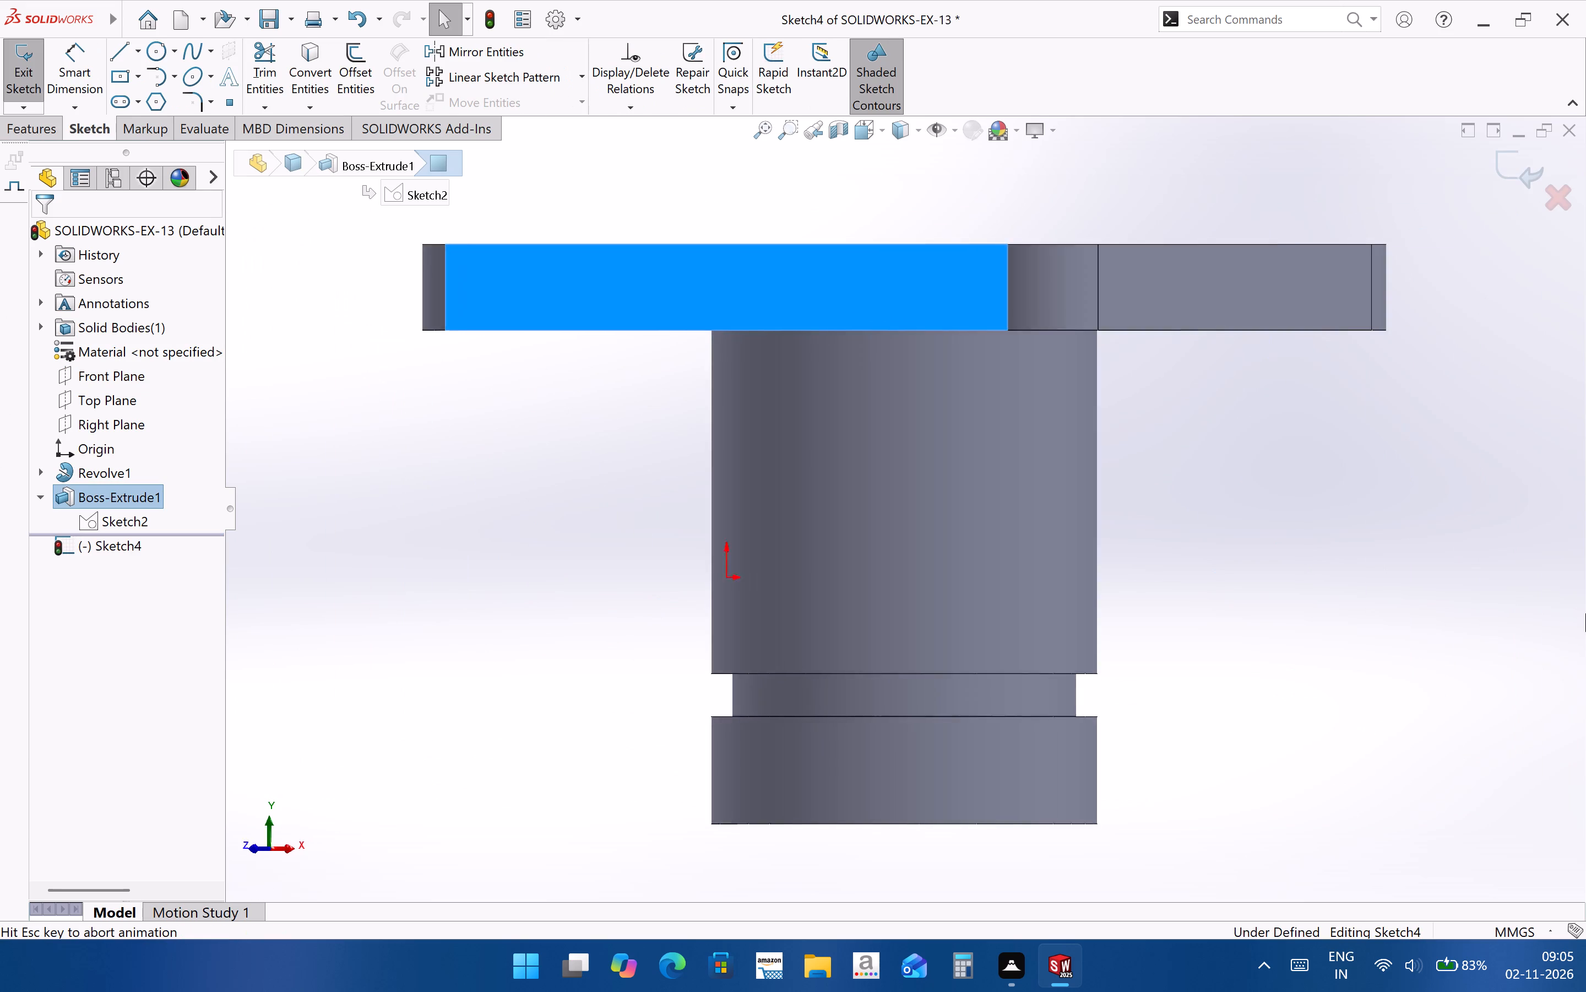
{"action": "key", "text": "ctrl+8"}
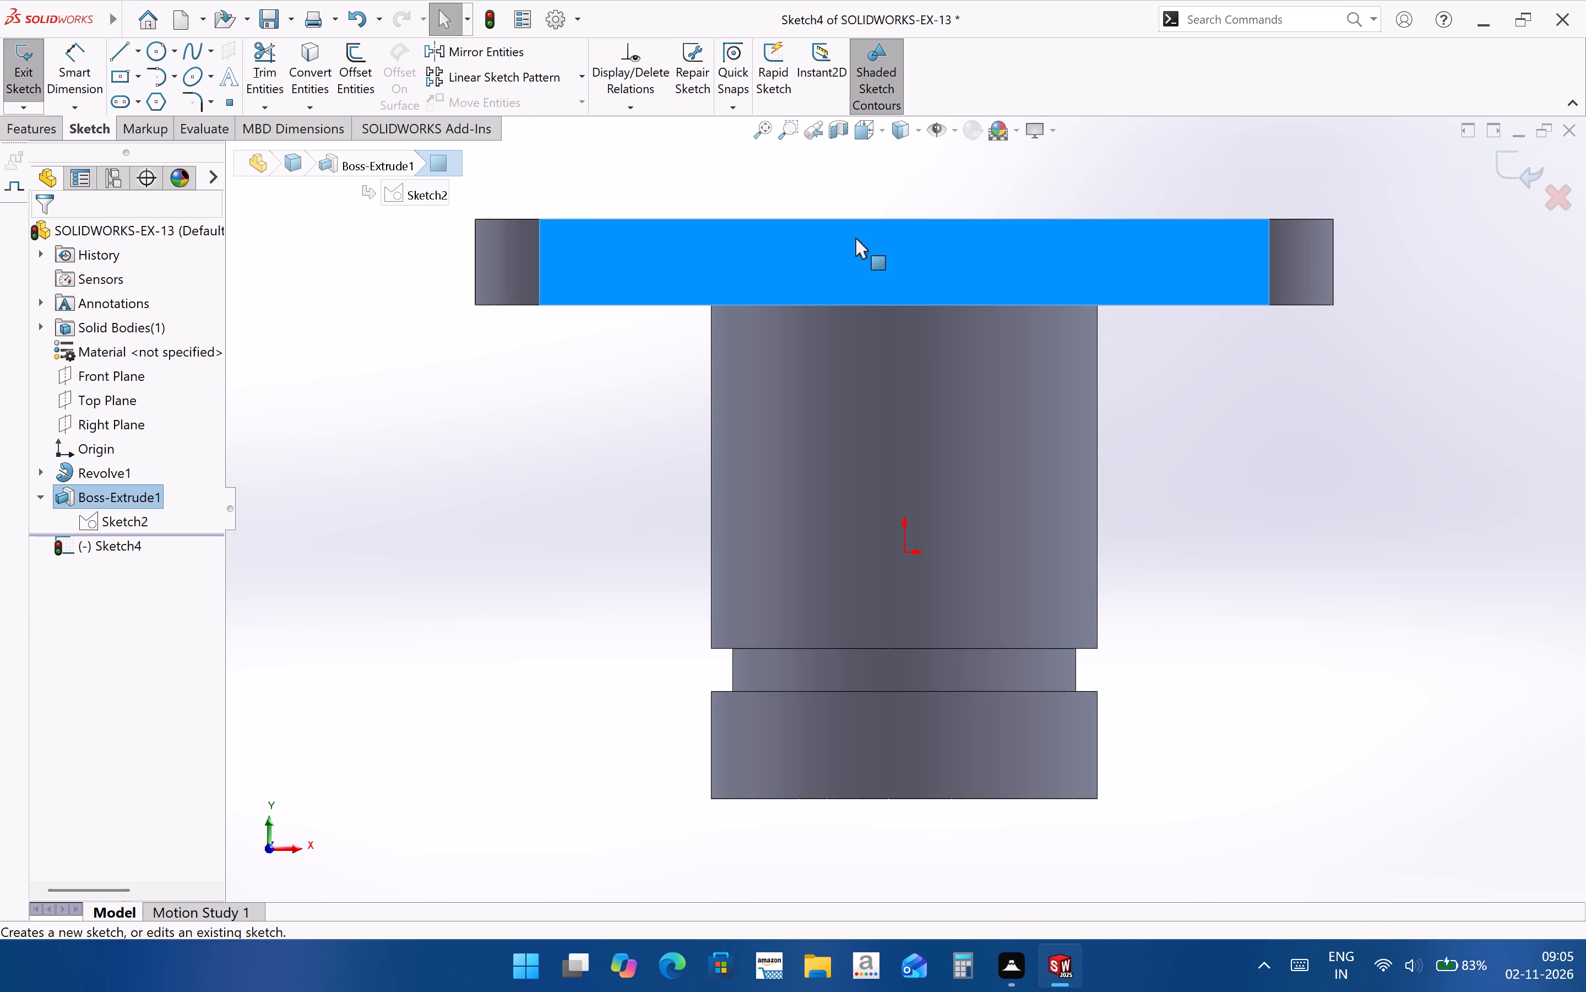
{"action": "scroll", "coordinate": [860, 731], "scroll_direction": "up", "scroll_amount": 2}
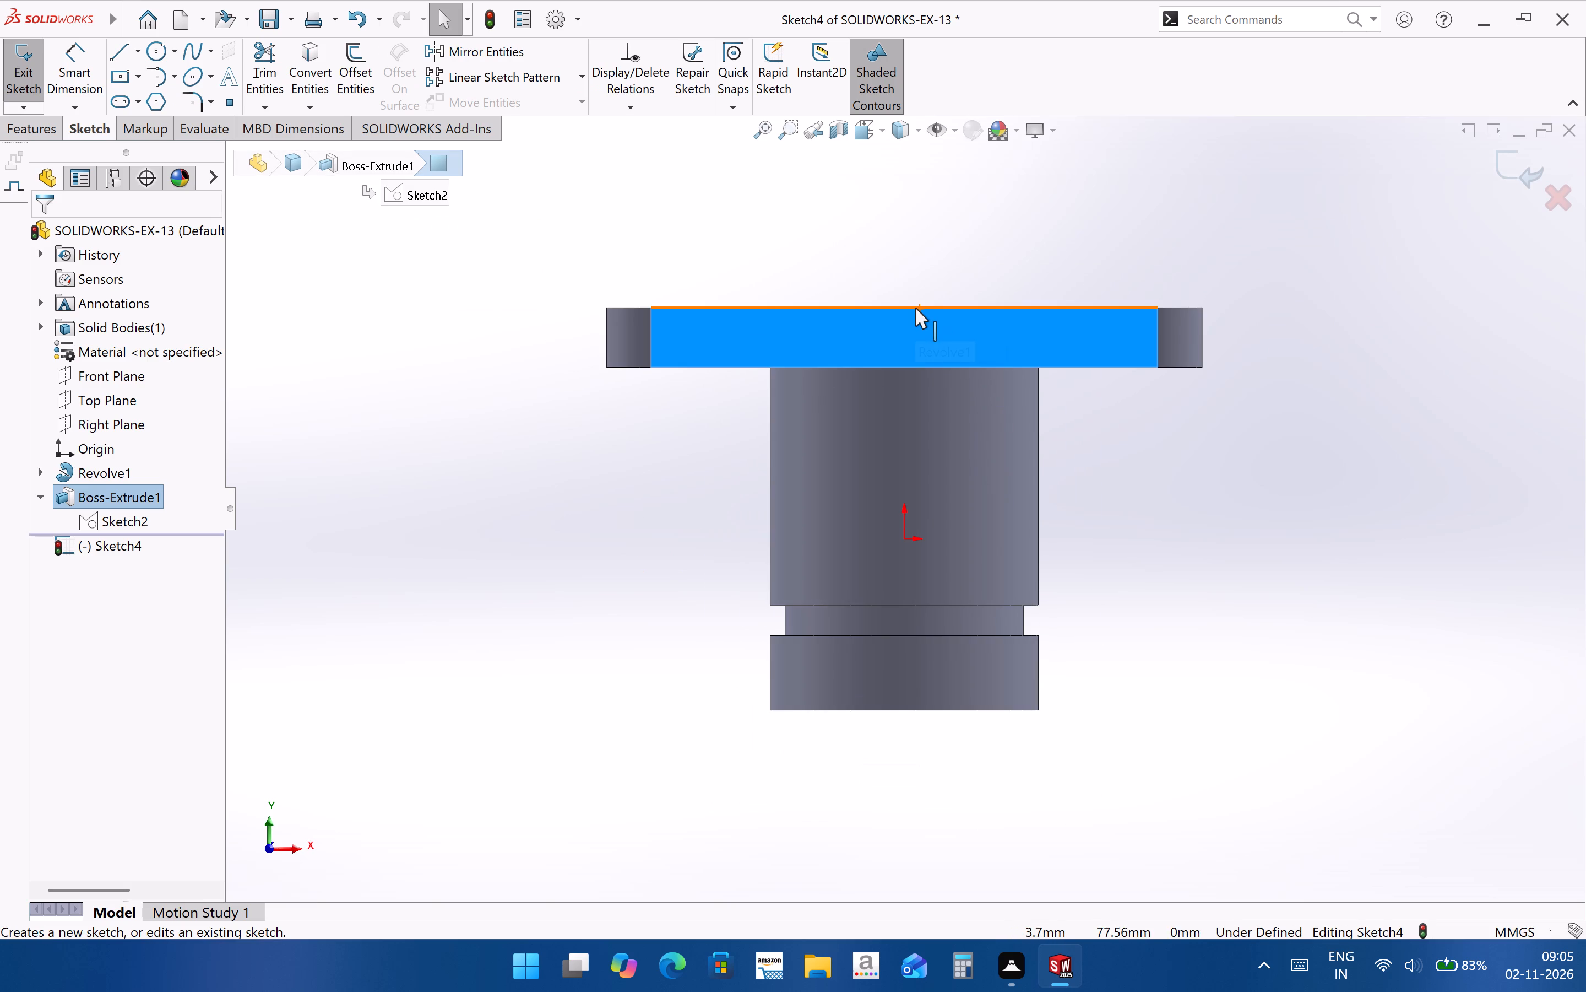
Sketch a vertical centerline about 206 mm long through the origin, running from above the plate to below the sleeve.
{"action": "left_click", "coordinate": [139, 55]}
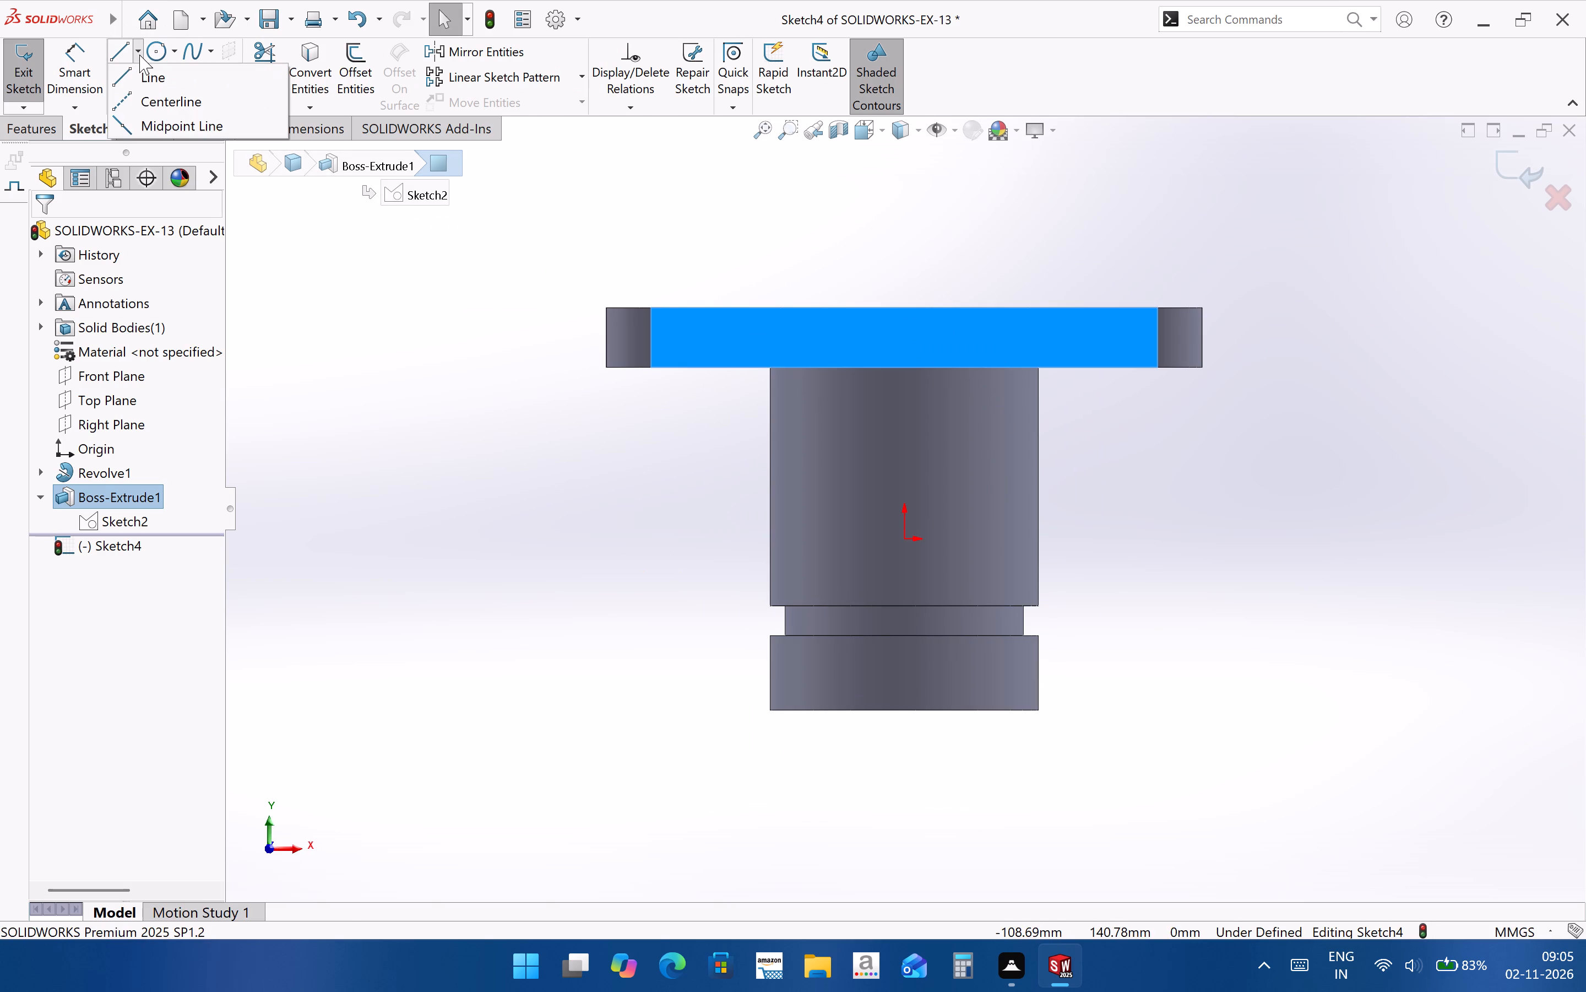
{"action": "left_click", "coordinate": [167, 106]}
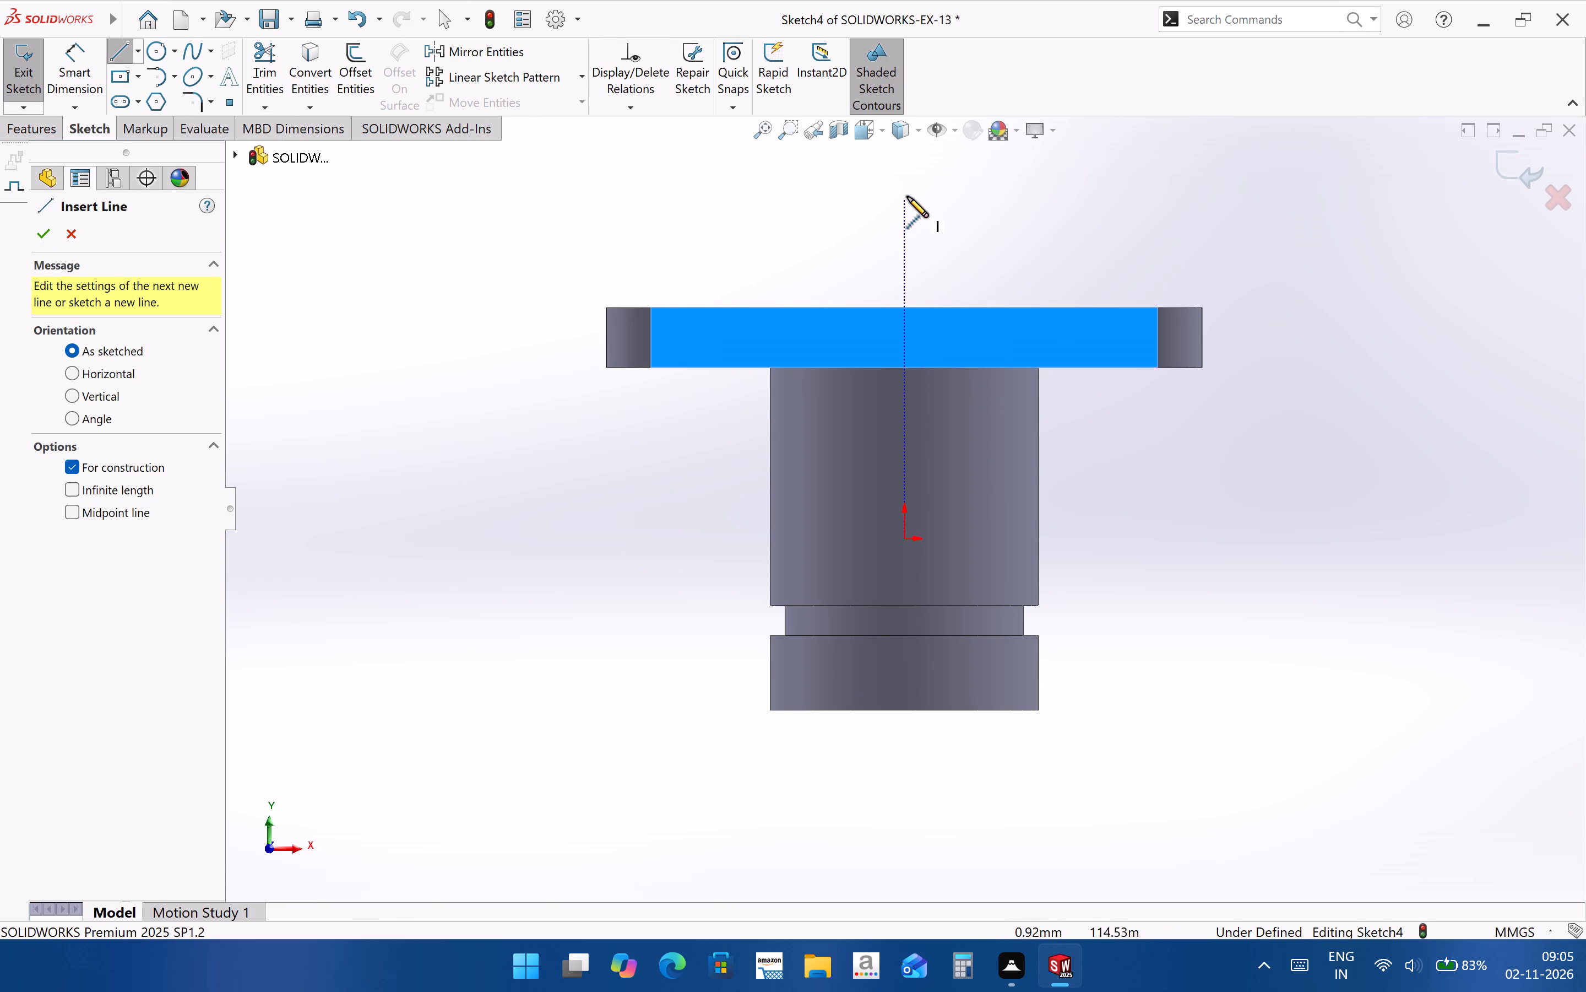
{"action": "left_click", "coordinate": [906, 191]}
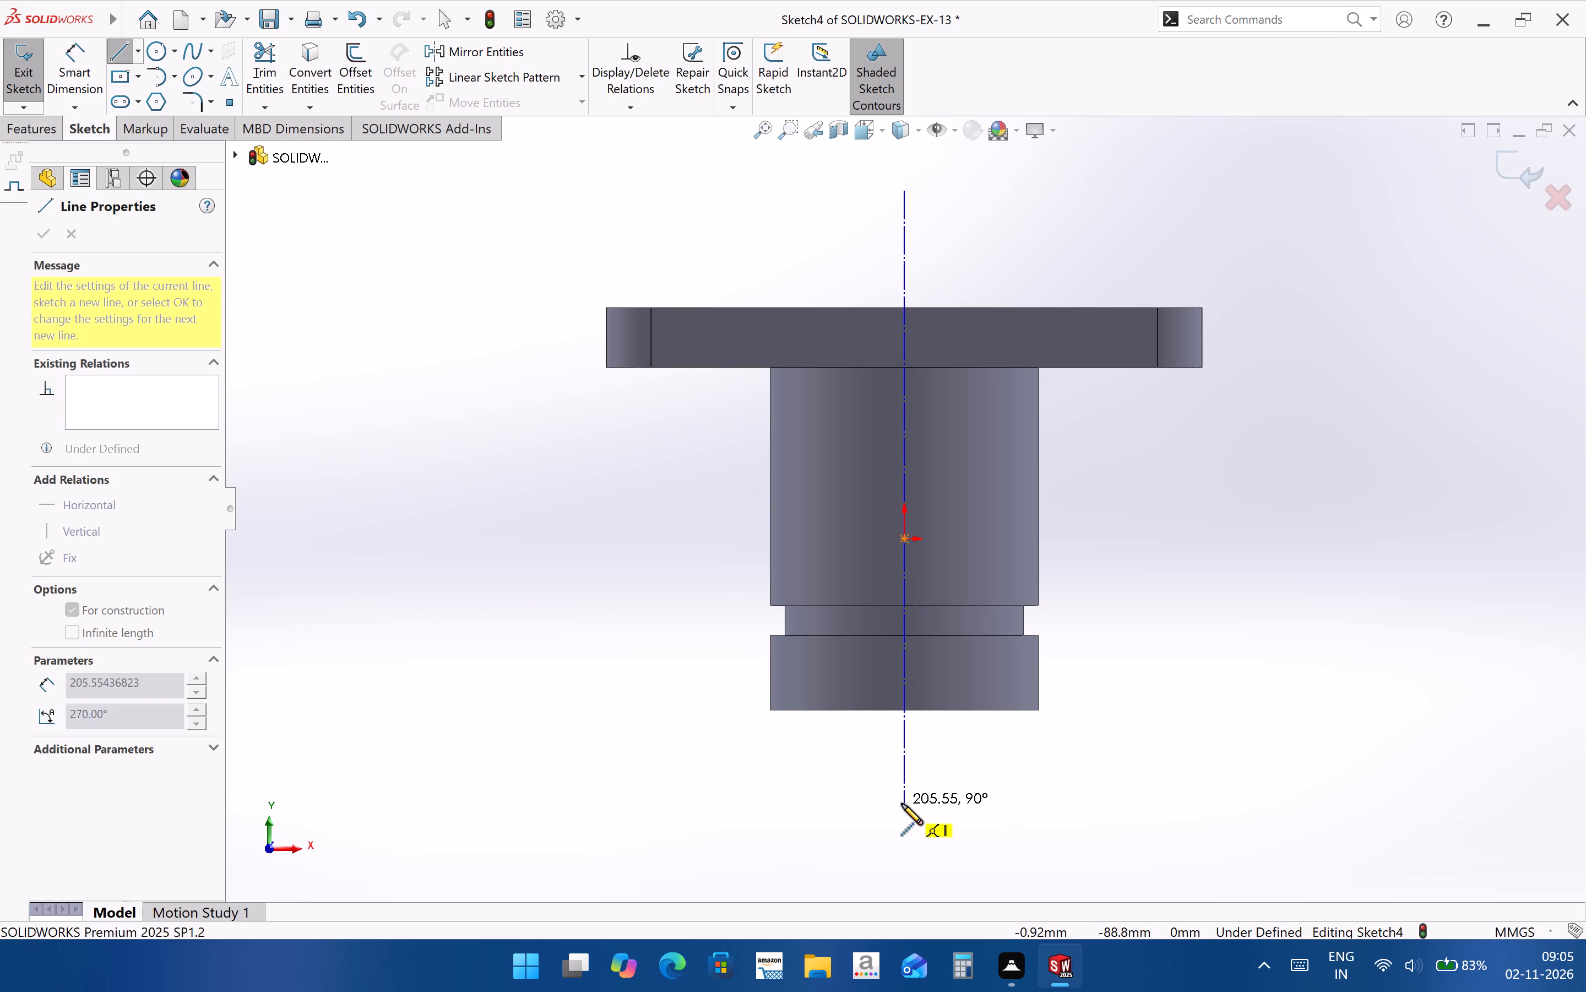
{"action": "left_click", "coordinate": [901, 804]}
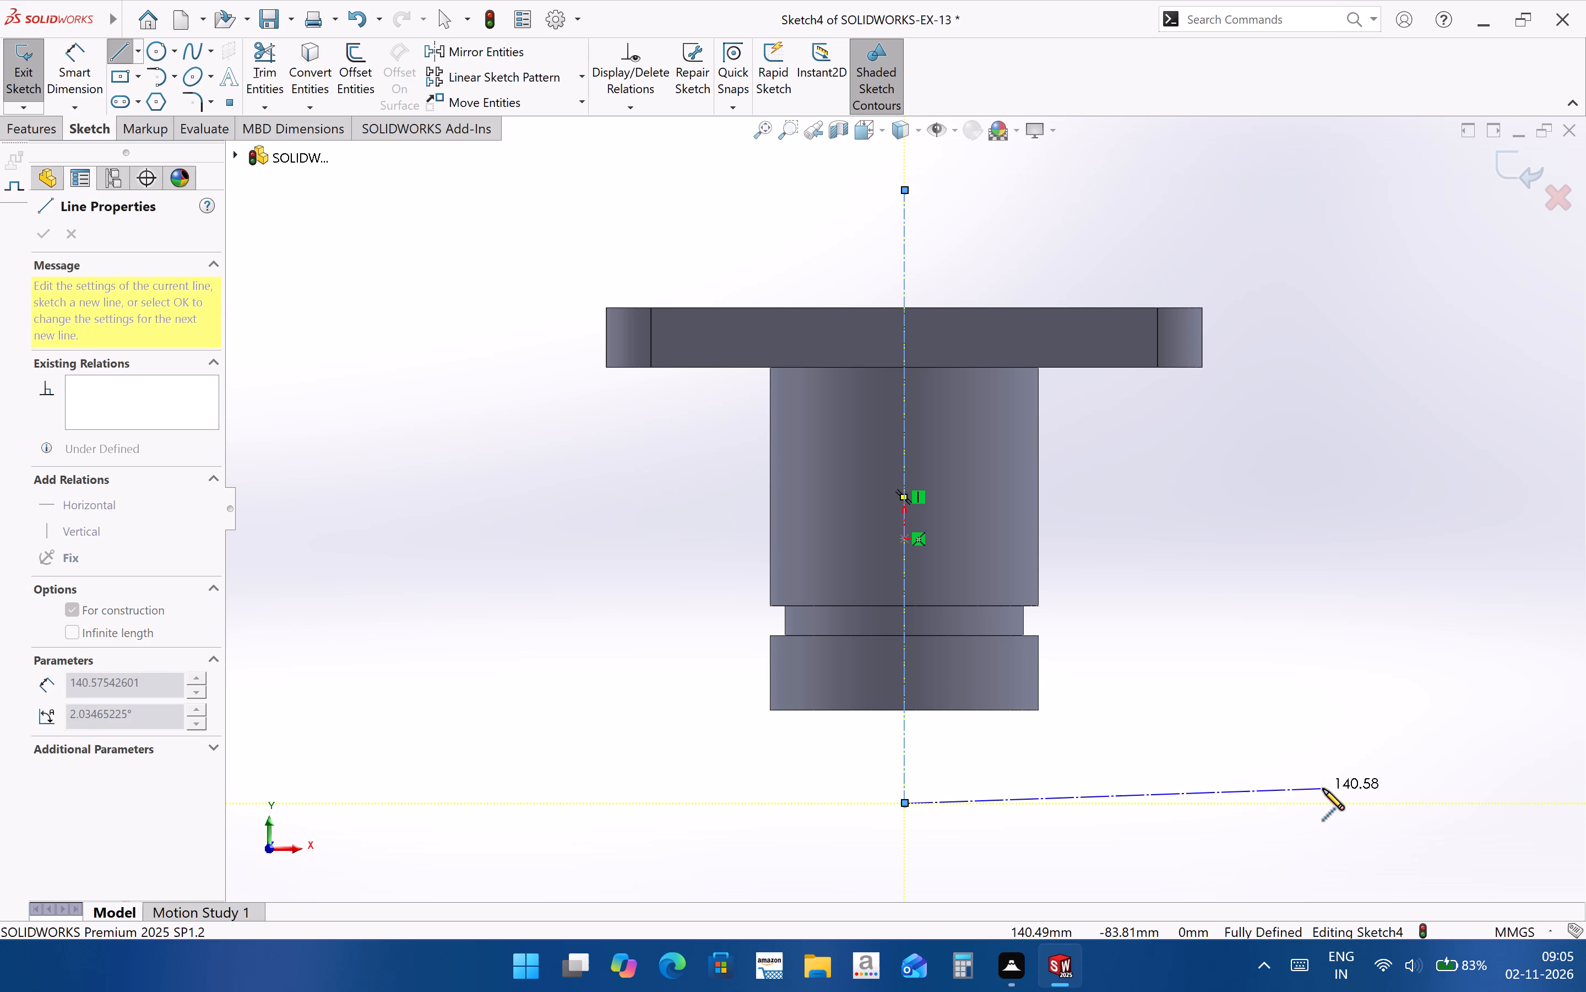
{"action": "key", "text": "Escape"}
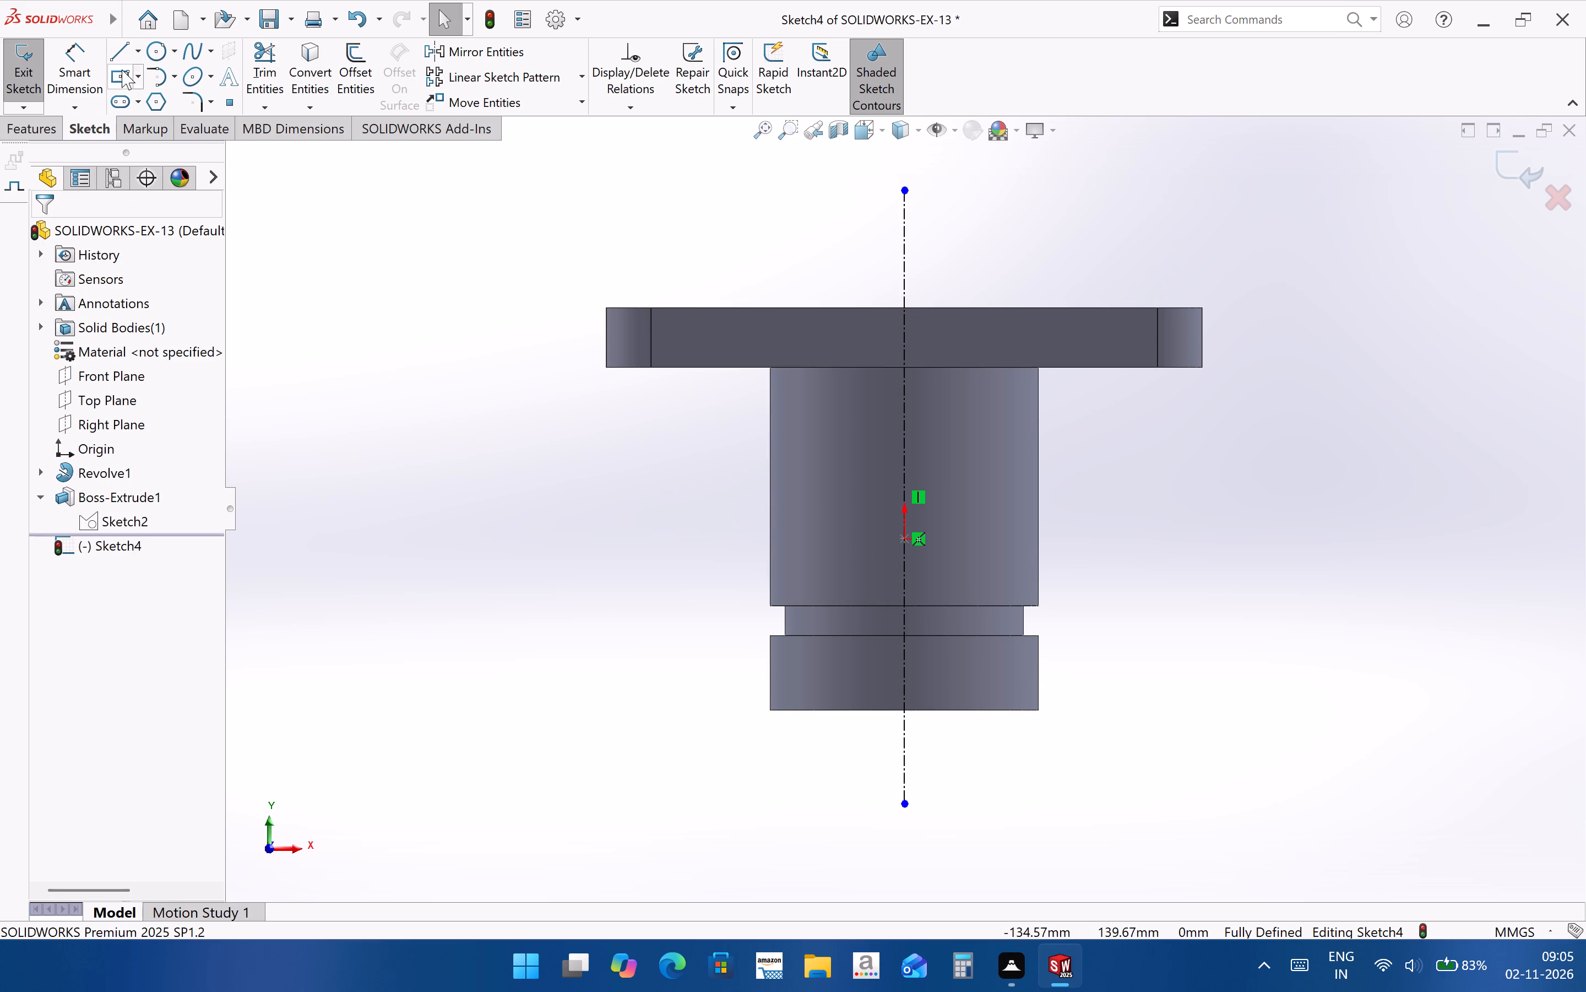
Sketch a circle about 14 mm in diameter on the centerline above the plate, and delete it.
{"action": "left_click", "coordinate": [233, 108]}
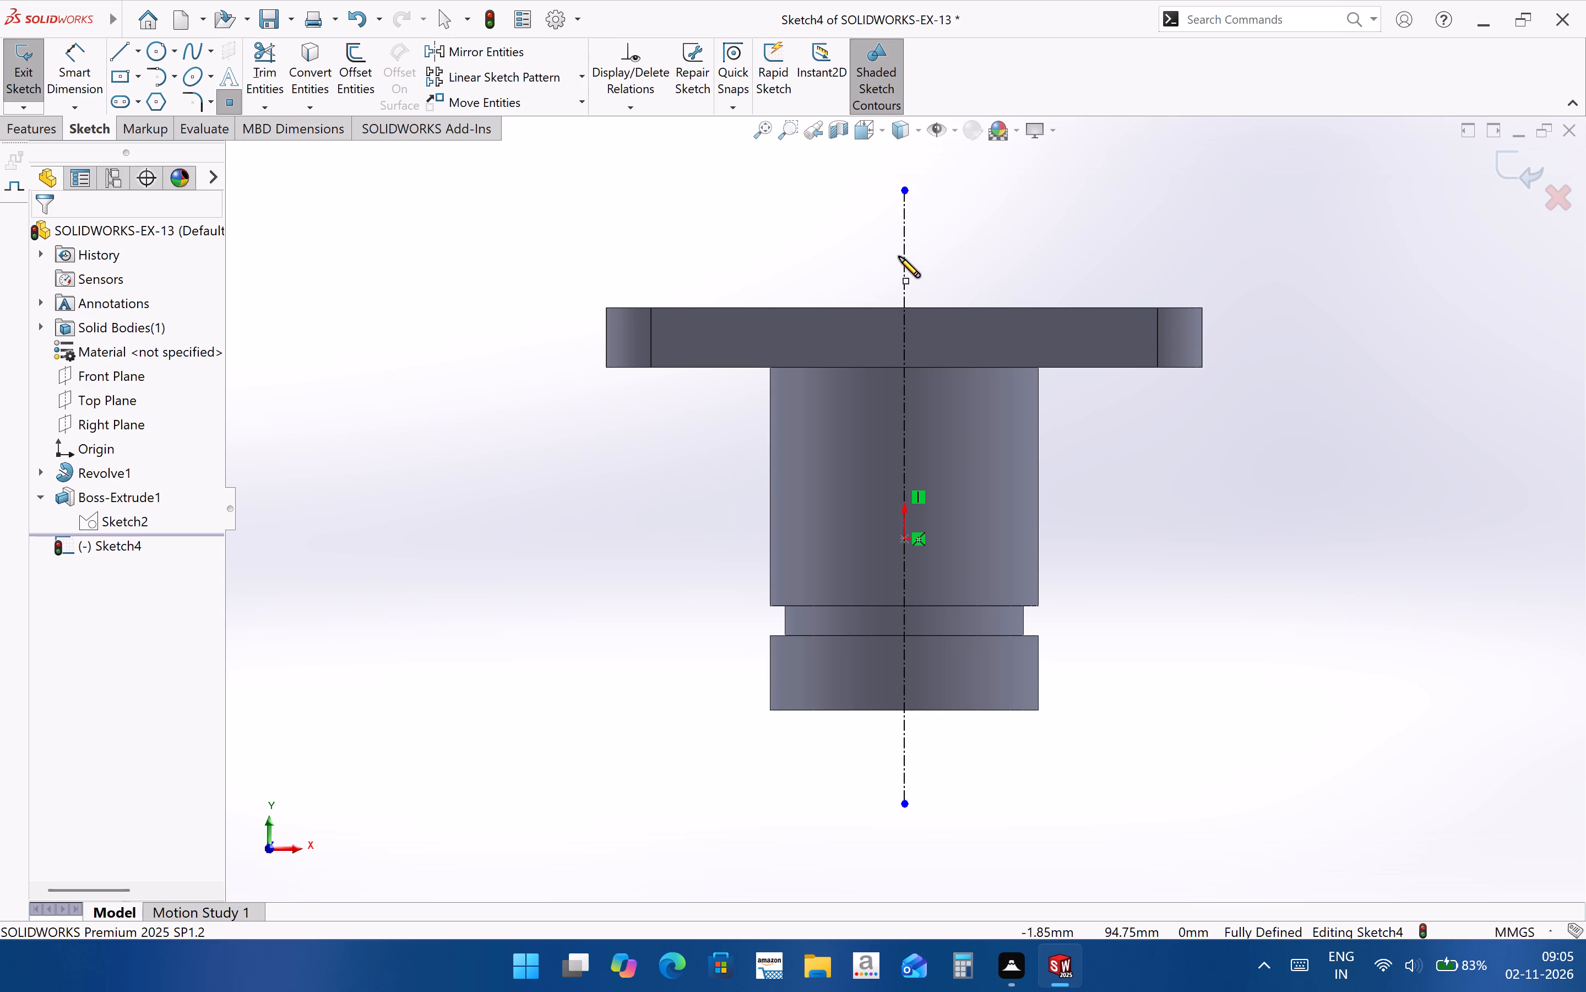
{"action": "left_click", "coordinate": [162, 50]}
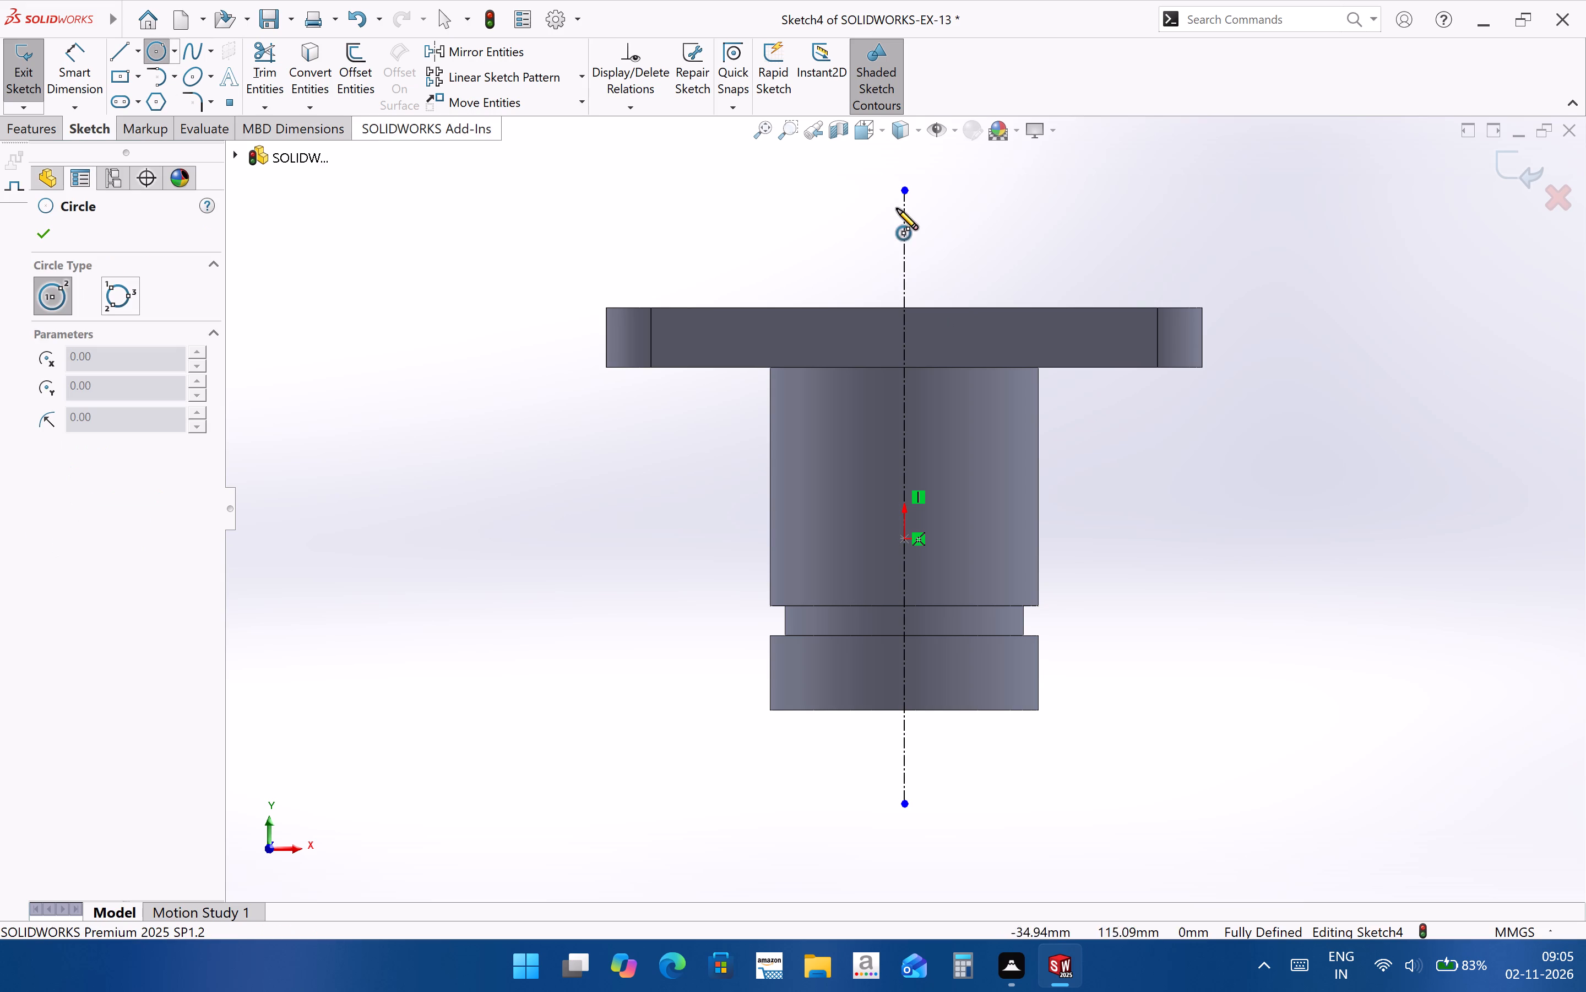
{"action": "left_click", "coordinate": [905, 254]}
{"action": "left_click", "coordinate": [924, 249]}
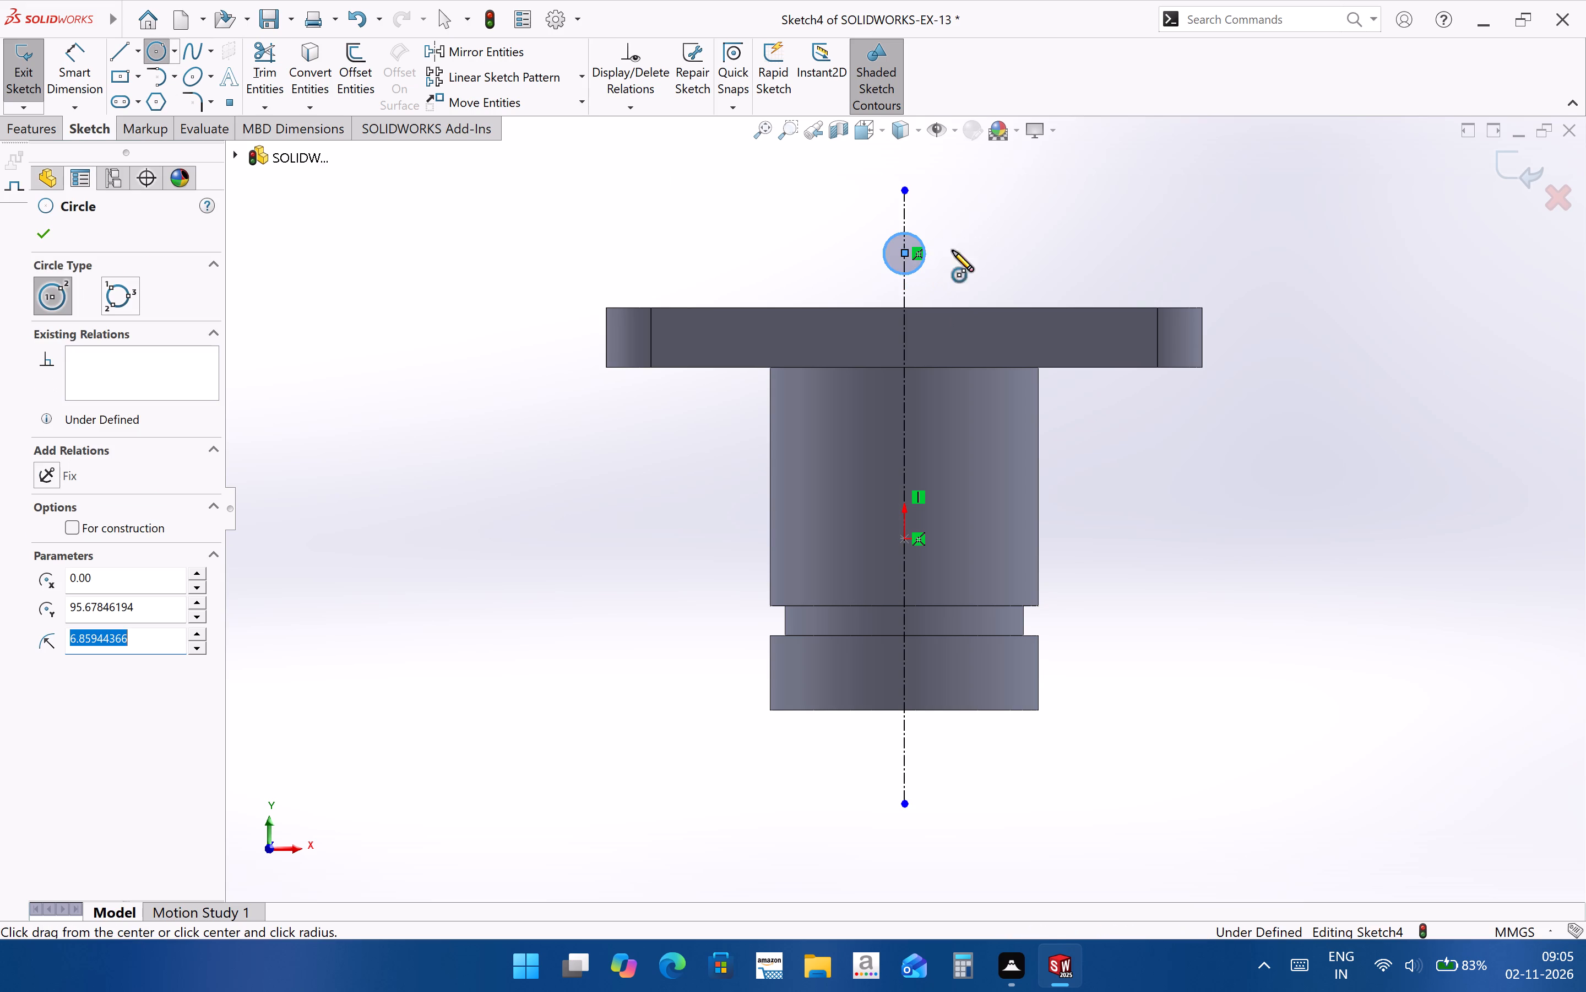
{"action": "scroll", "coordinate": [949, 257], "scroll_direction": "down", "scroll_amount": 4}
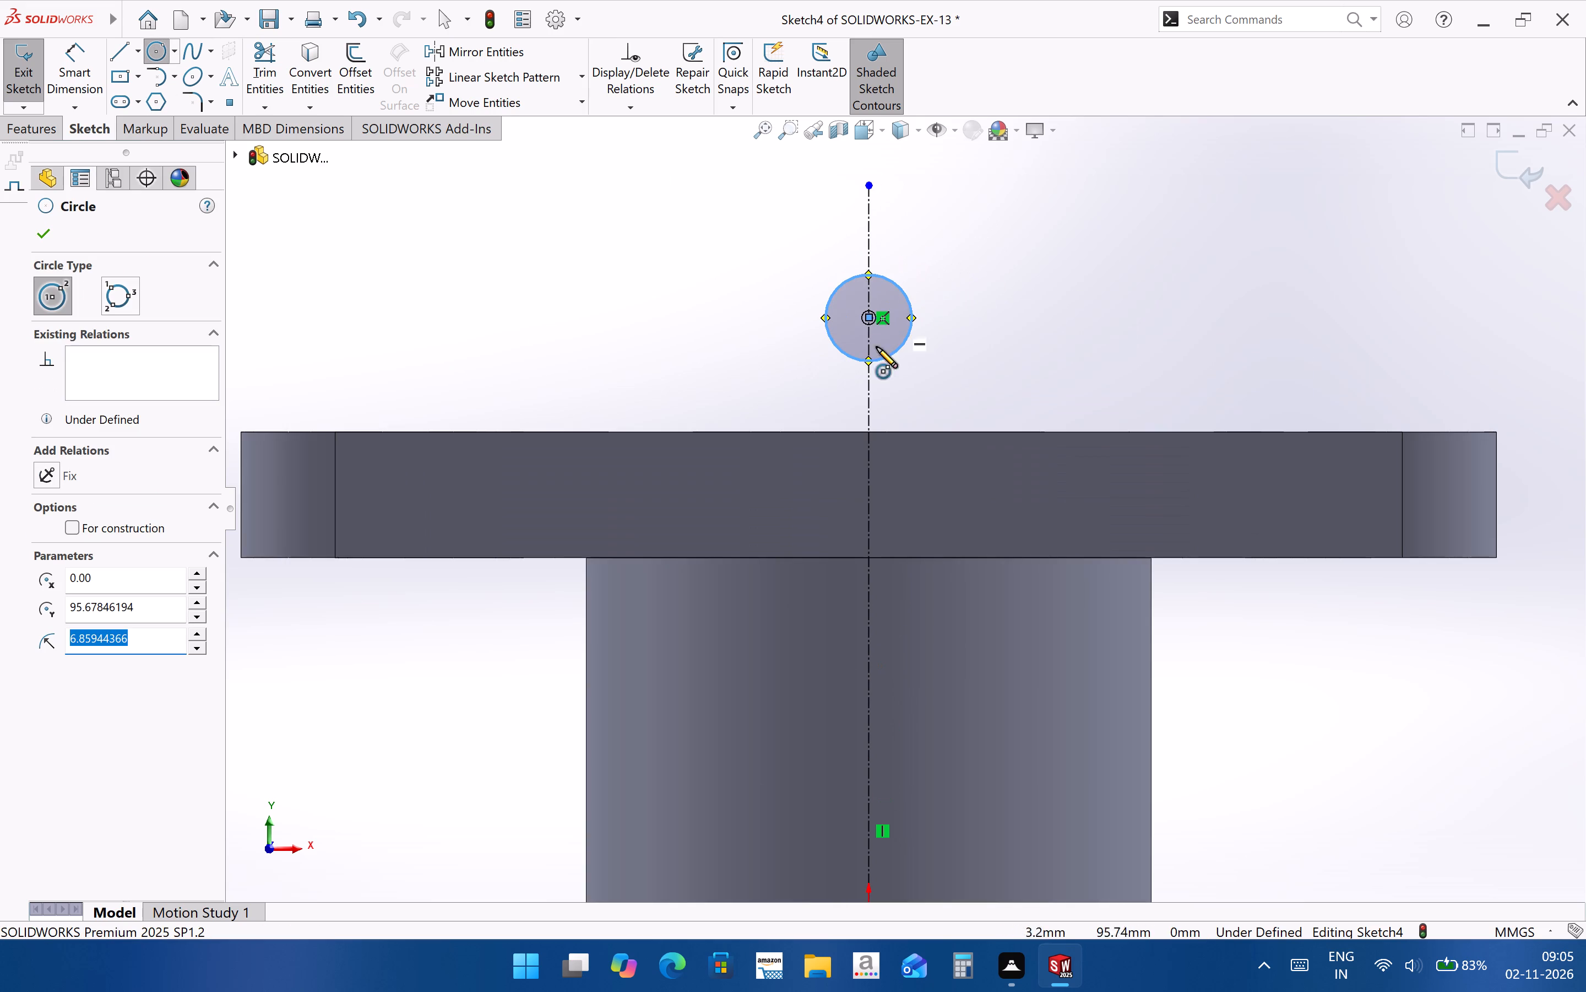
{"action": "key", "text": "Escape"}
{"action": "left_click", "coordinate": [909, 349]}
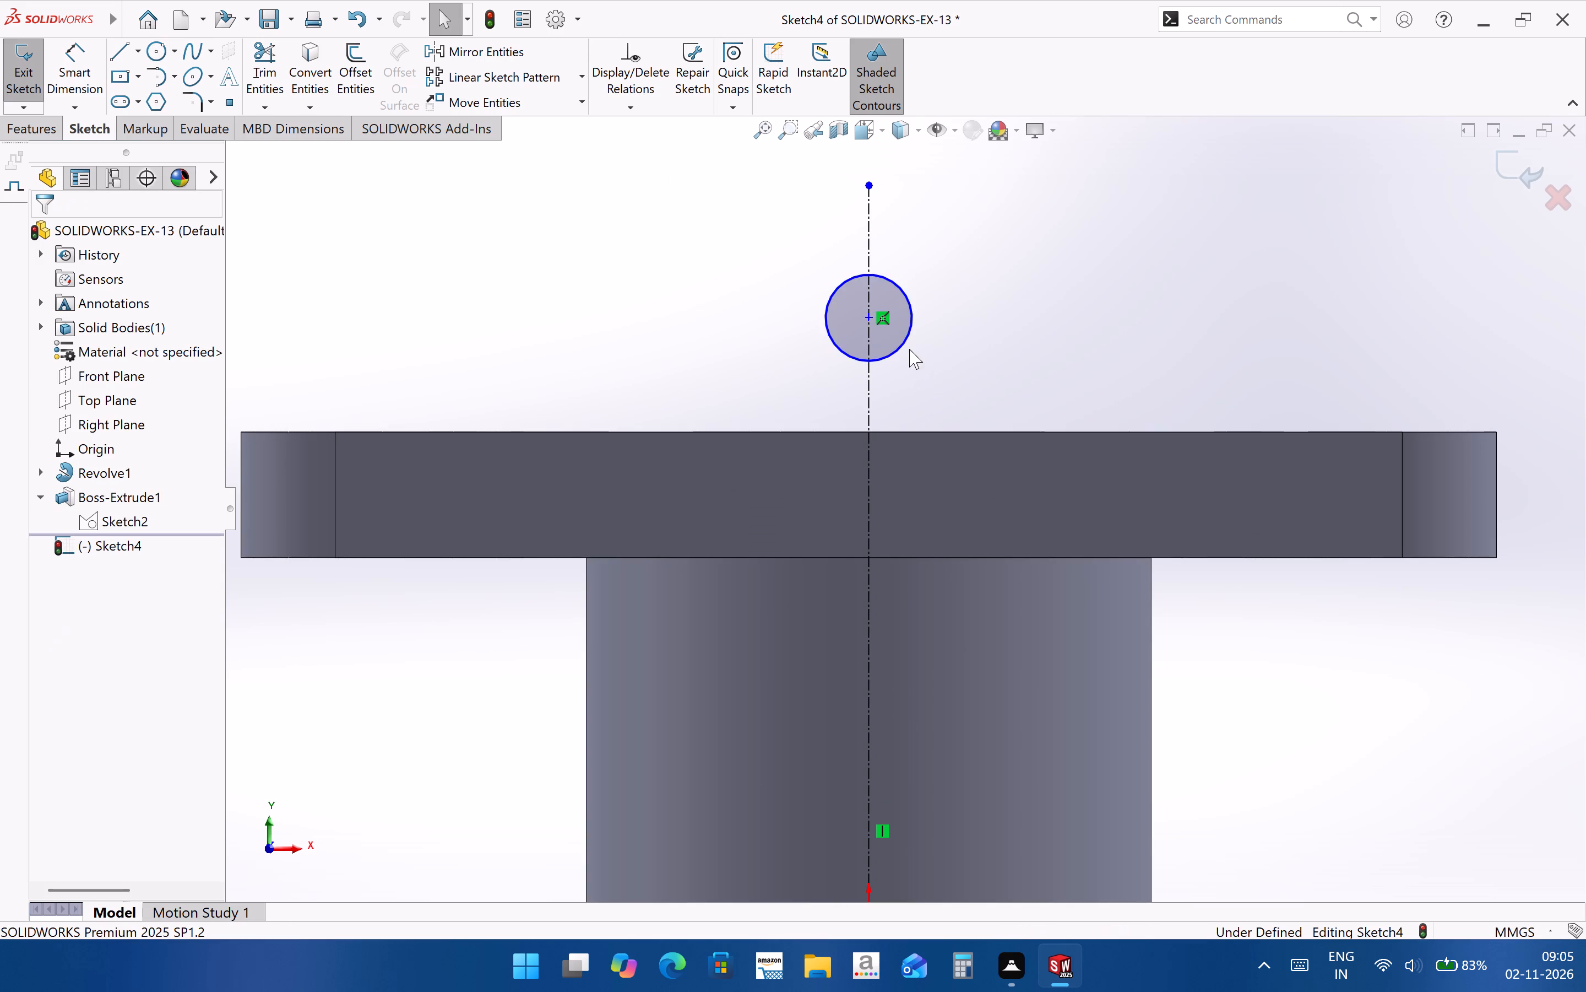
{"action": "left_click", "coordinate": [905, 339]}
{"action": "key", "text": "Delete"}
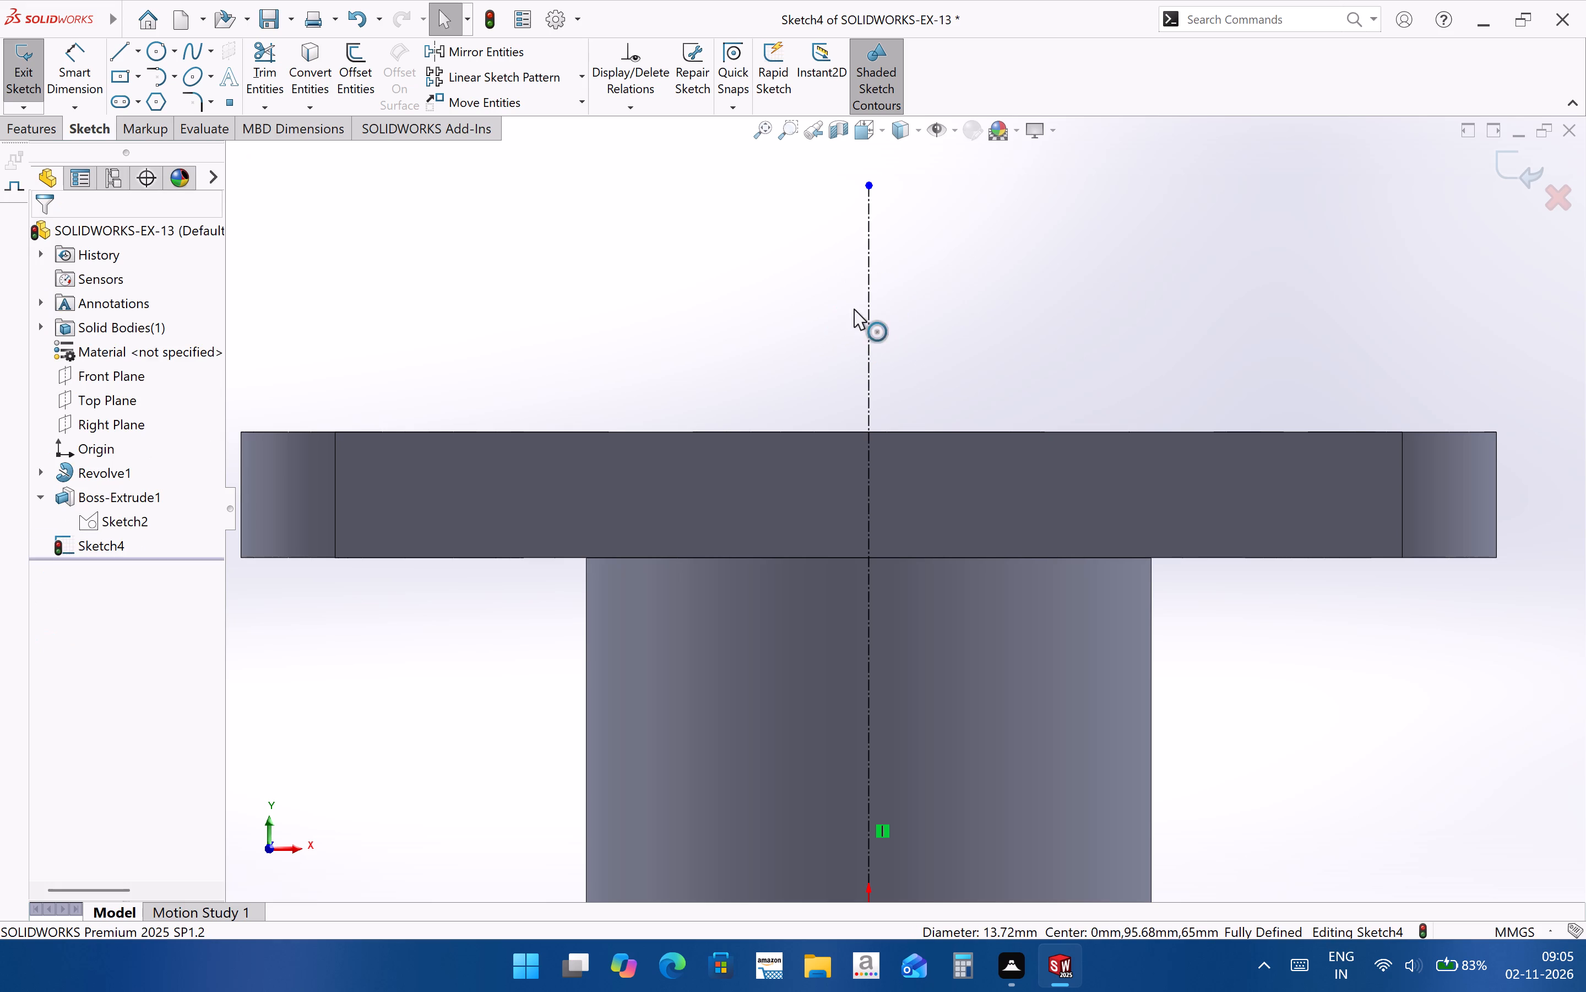
Sketch a circle centred on the centerline above the plate and dimension its diameter to 30 mm.
{"action": "left_click", "coordinate": [165, 53]}
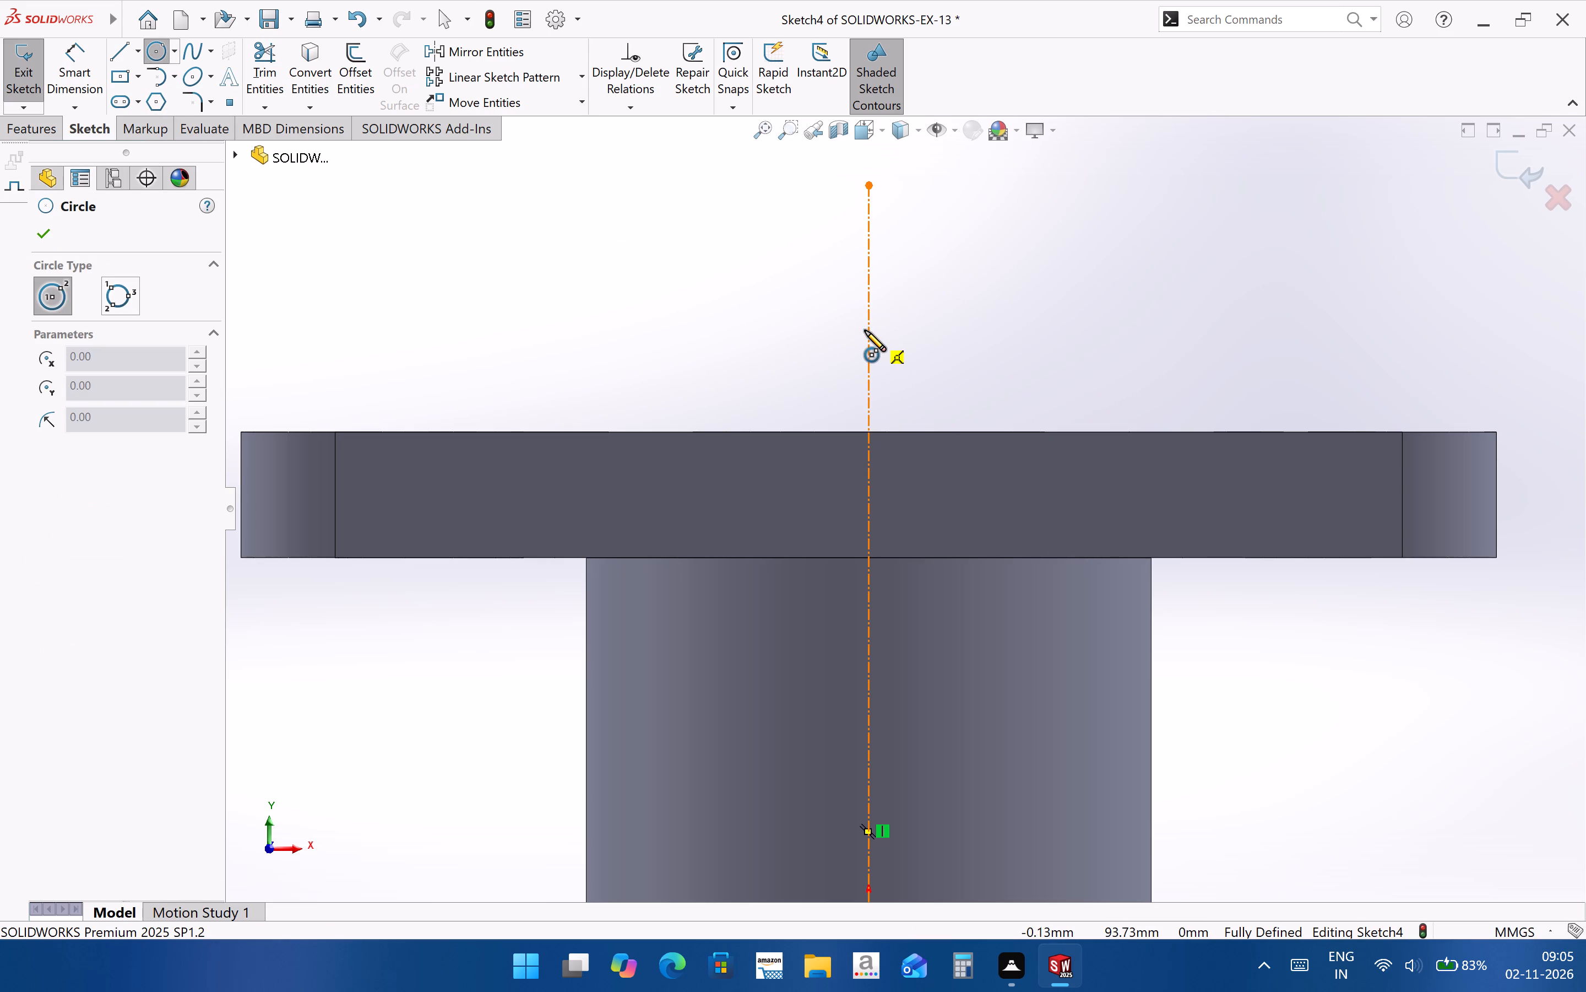
{"action": "left_click", "coordinate": [869, 330]}
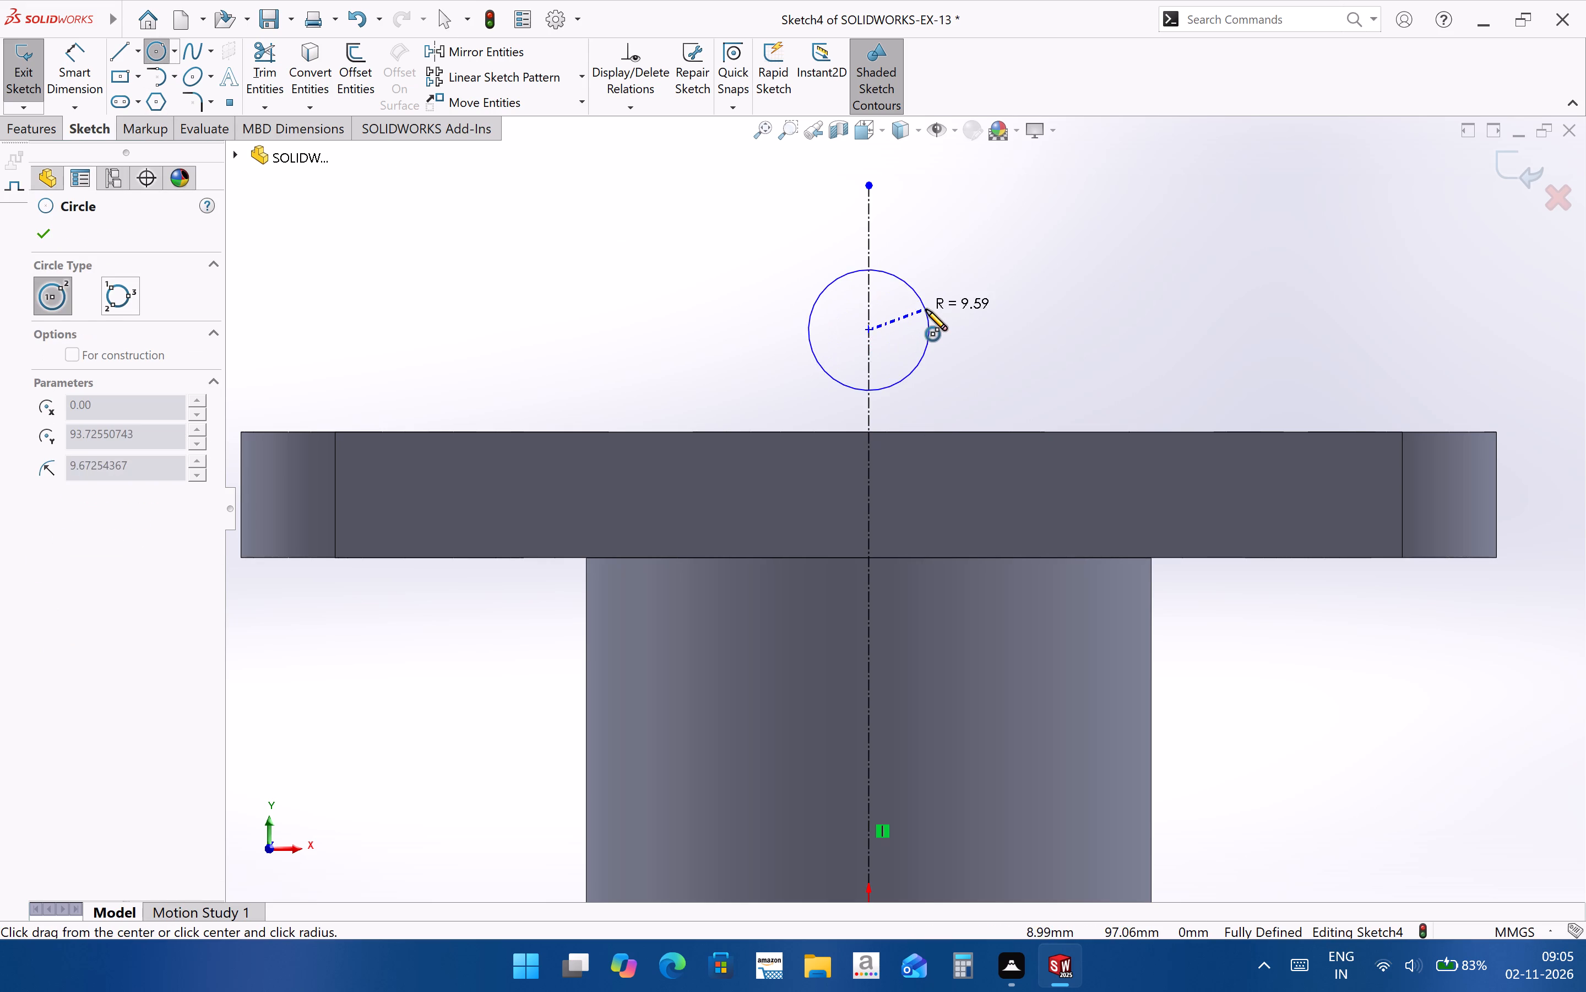
{"action": "left_click", "coordinate": [926, 309]}
{"action": "left_click", "coordinate": [90, 88]}
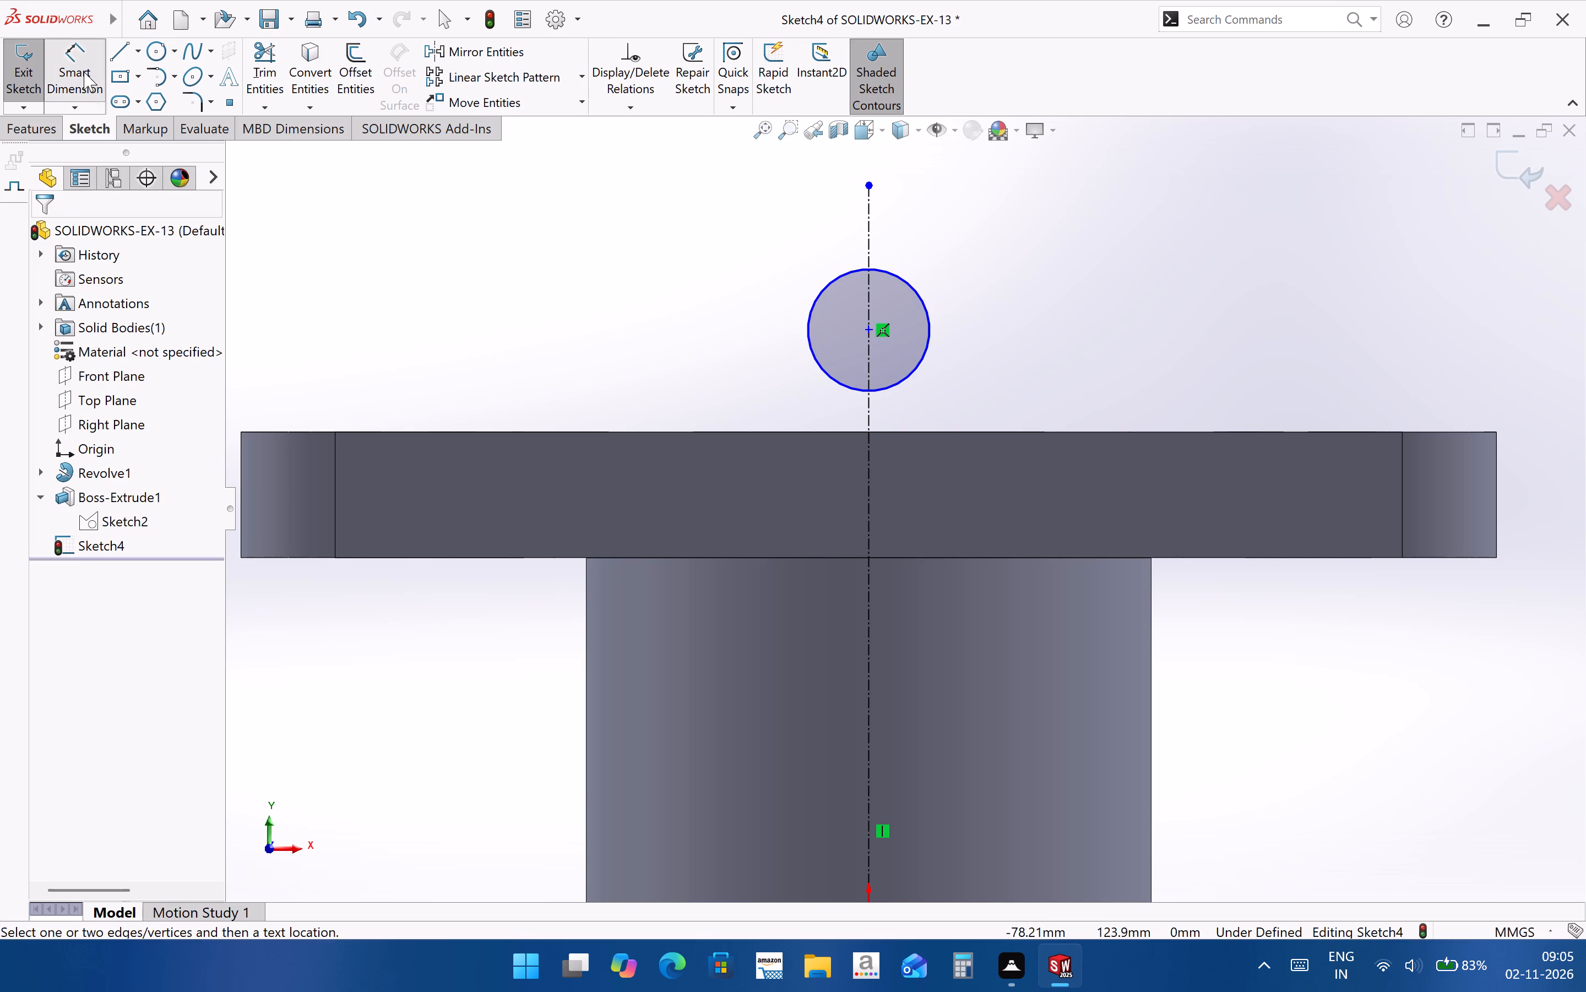
{"action": "left_click_drag", "start_coordinate": [84, 71], "coordinate": [89, 74]}
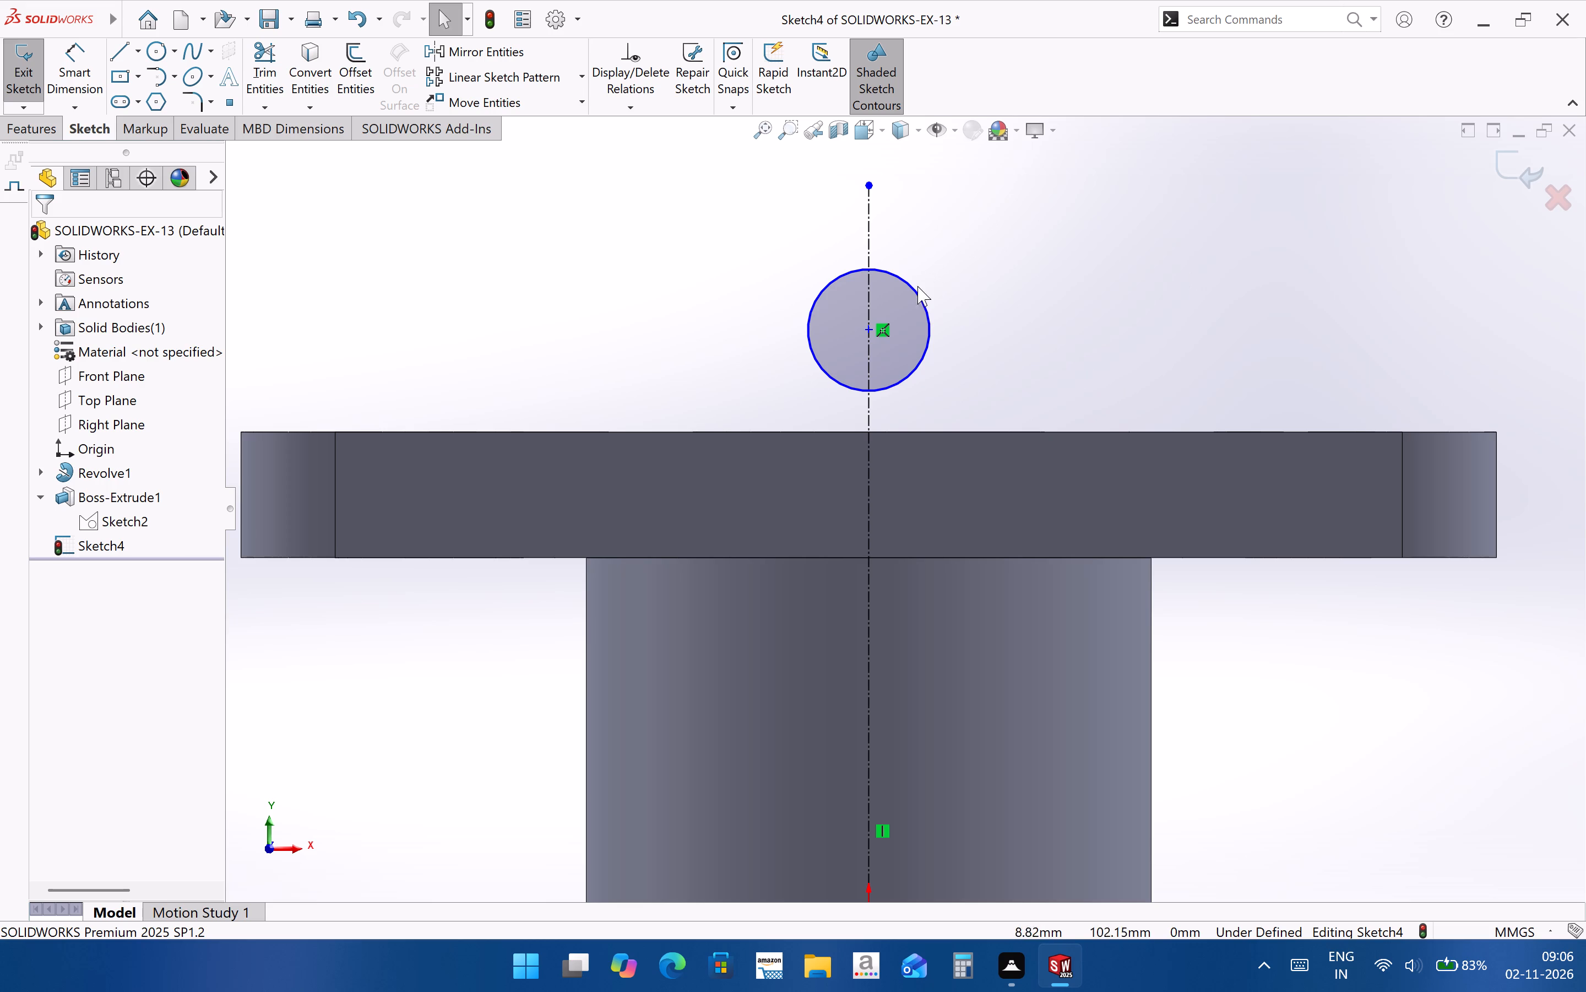
{"action": "left_click", "coordinate": [61, 63]}
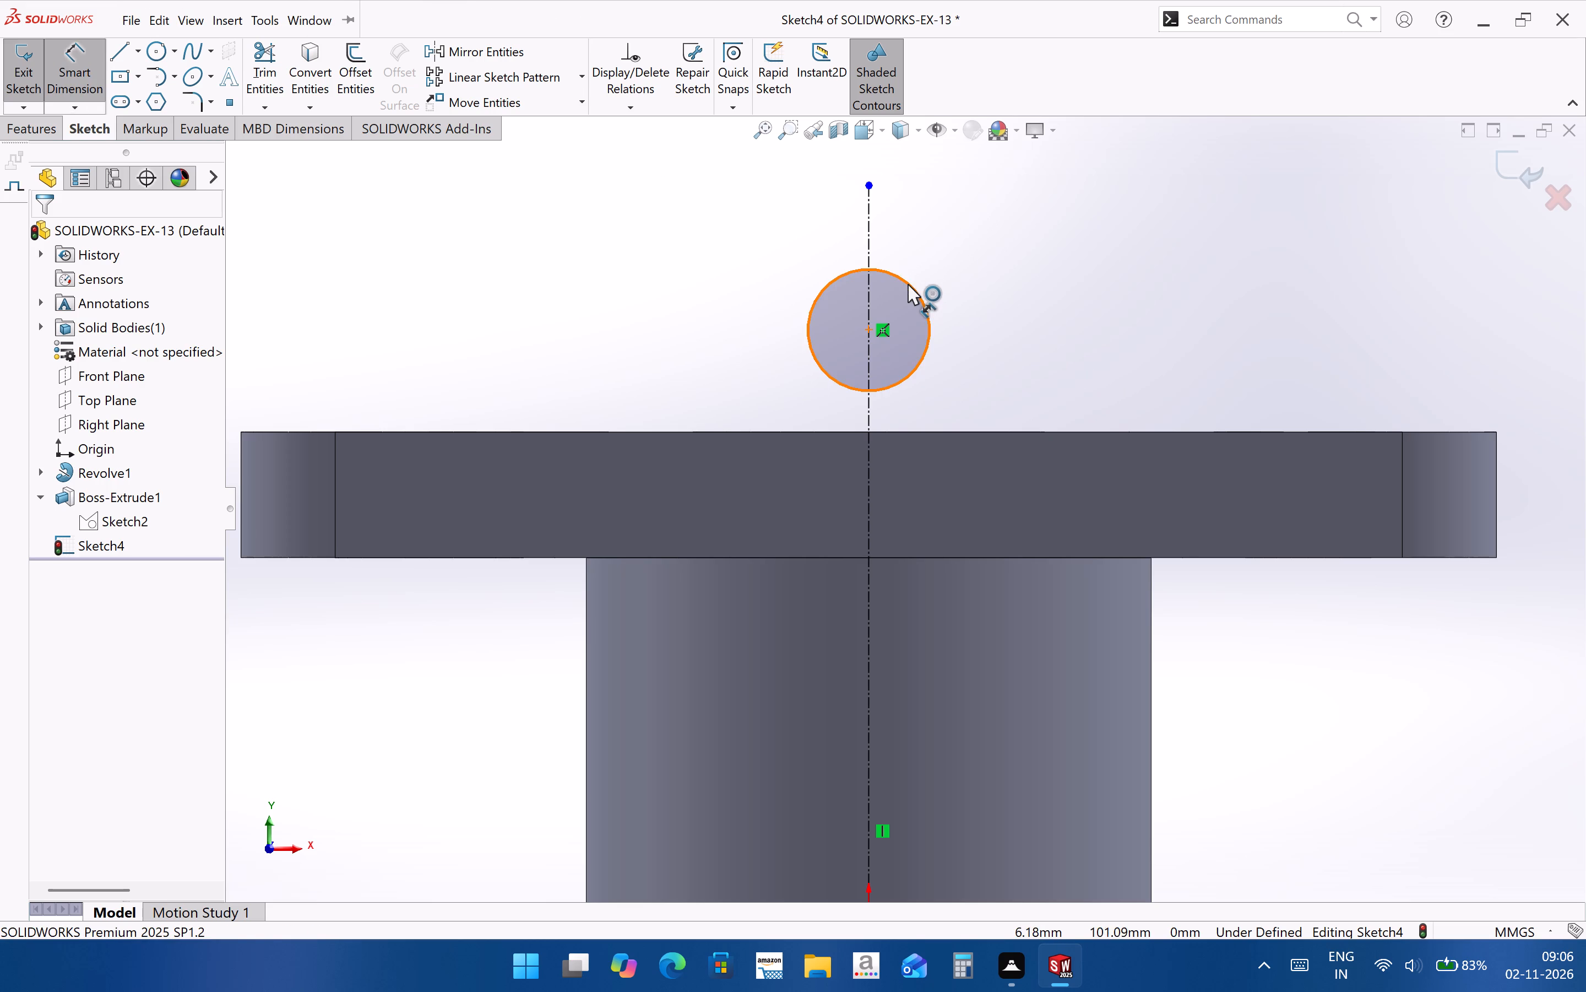
{"action": "left_click", "coordinate": [908, 284]}
{"action": "left_click", "coordinate": [933, 268]}
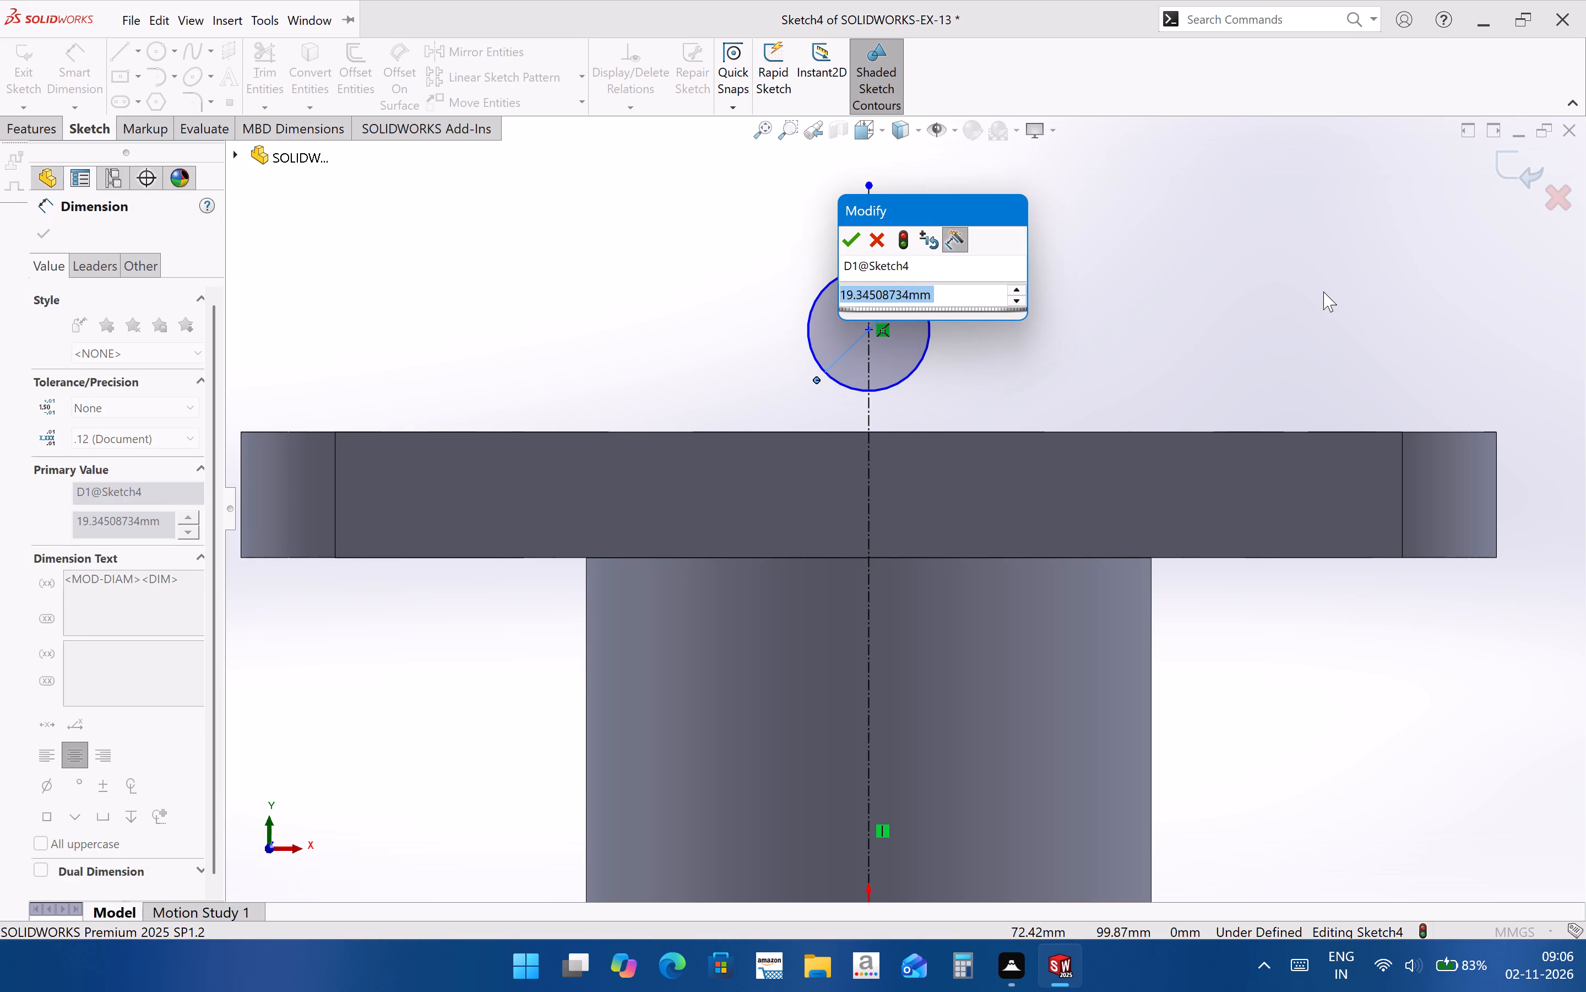
{"action": "type", "text": "30"}
{"action": "key", "text": "Return"}
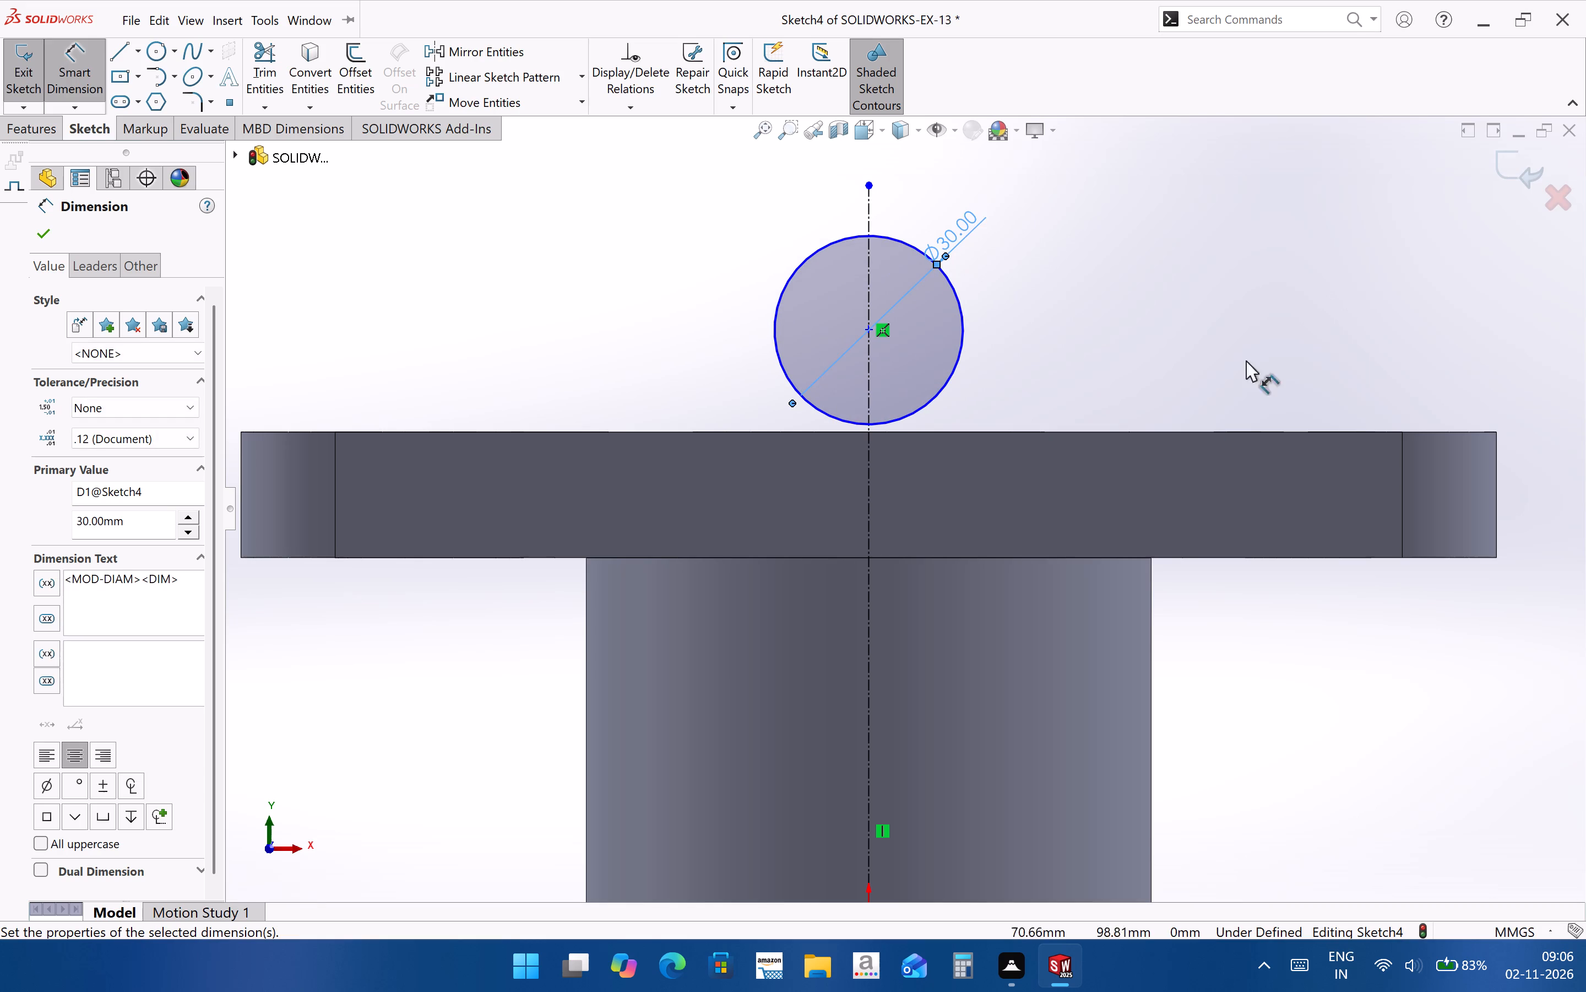
Dimension the circle's centre 20 mm above the plate's top edge.
{"action": "scroll", "coordinate": [1180, 454], "scroll_direction": "up", "scroll_amount": 3}
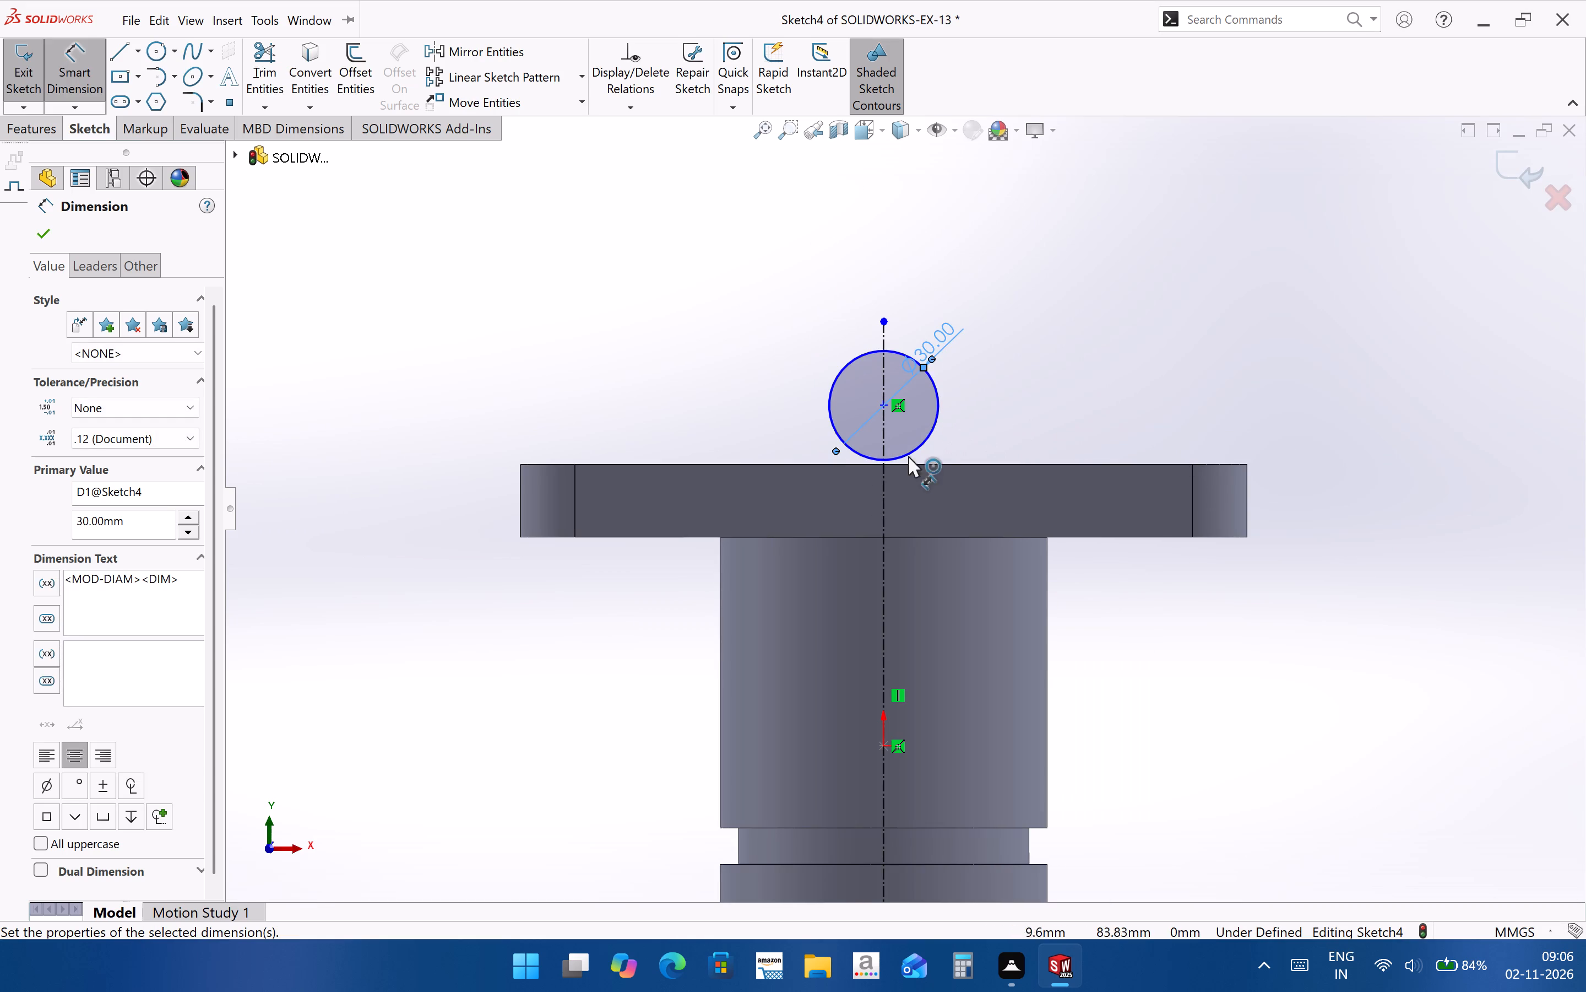
{"action": "left_click", "coordinate": [883, 405]}
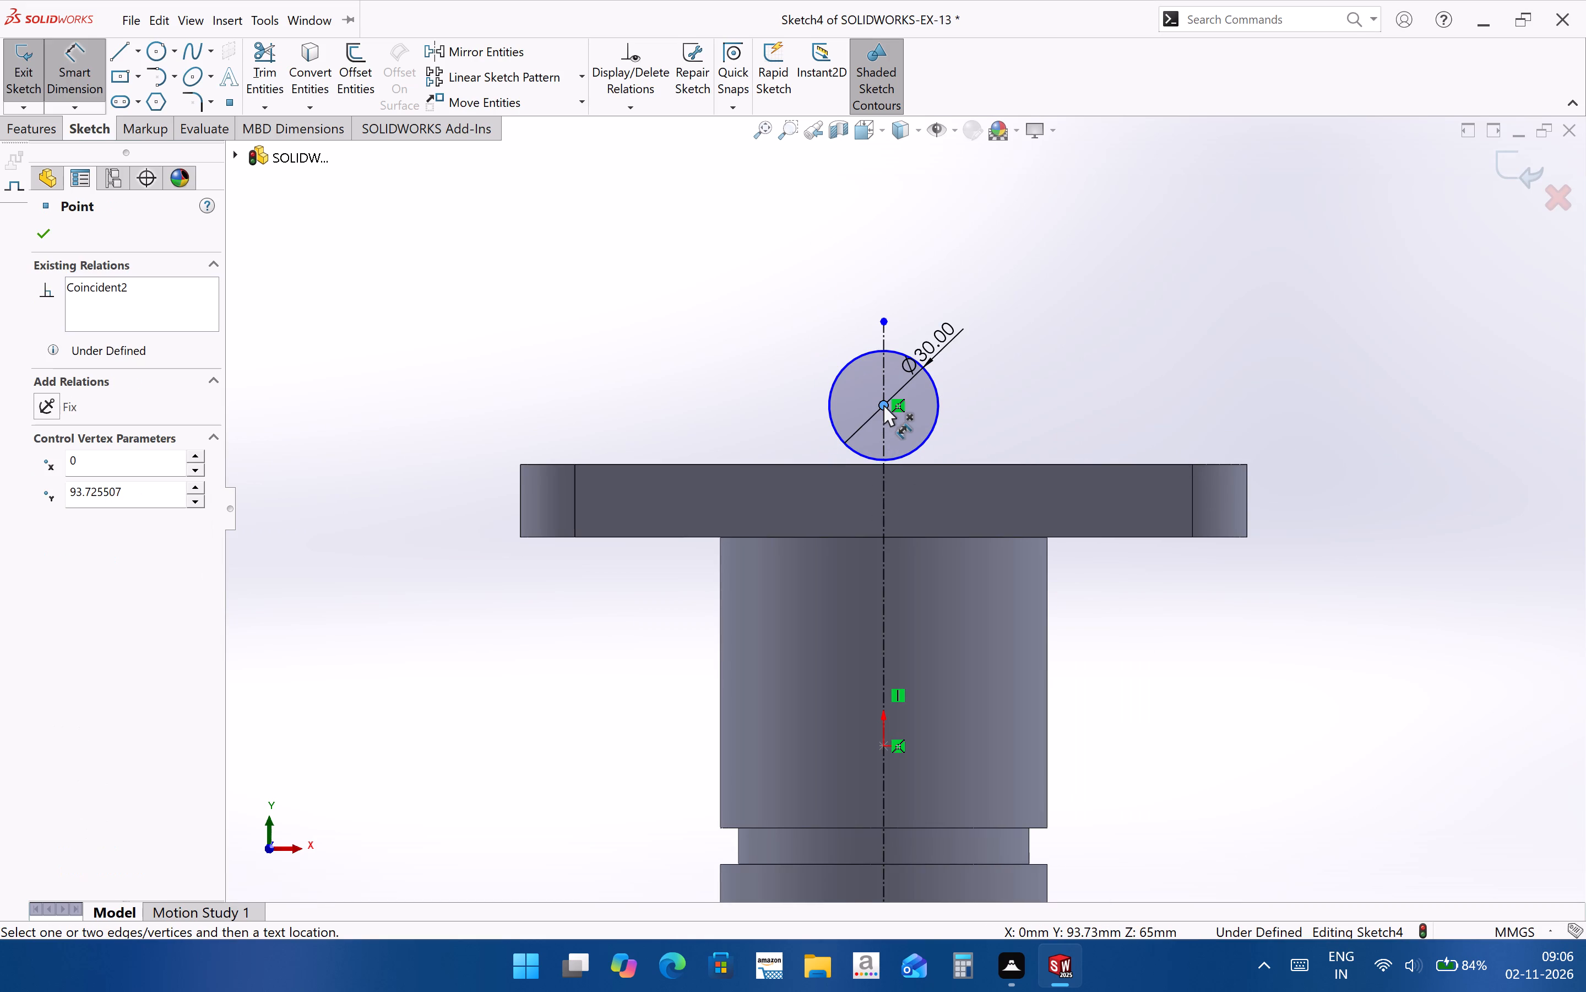
{"action": "left_click", "coordinate": [1013, 463]}
{"action": "left_click", "coordinate": [1030, 420]}
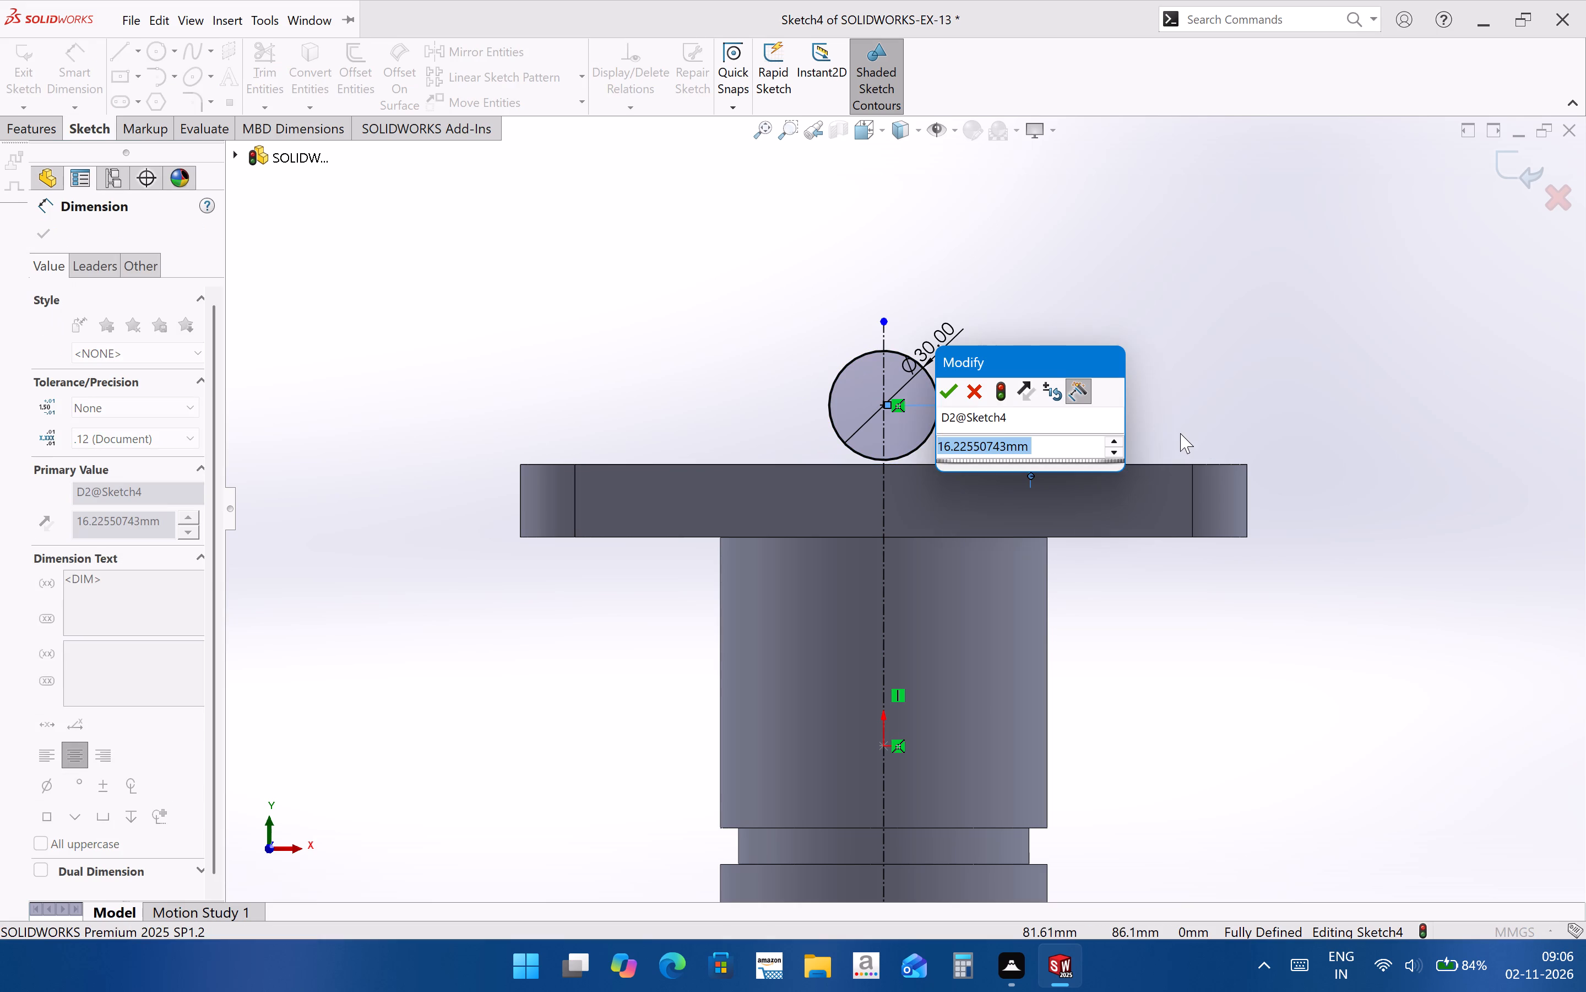
{"action": "type", "text": "20"}
{"action": "key", "text": "Return"}
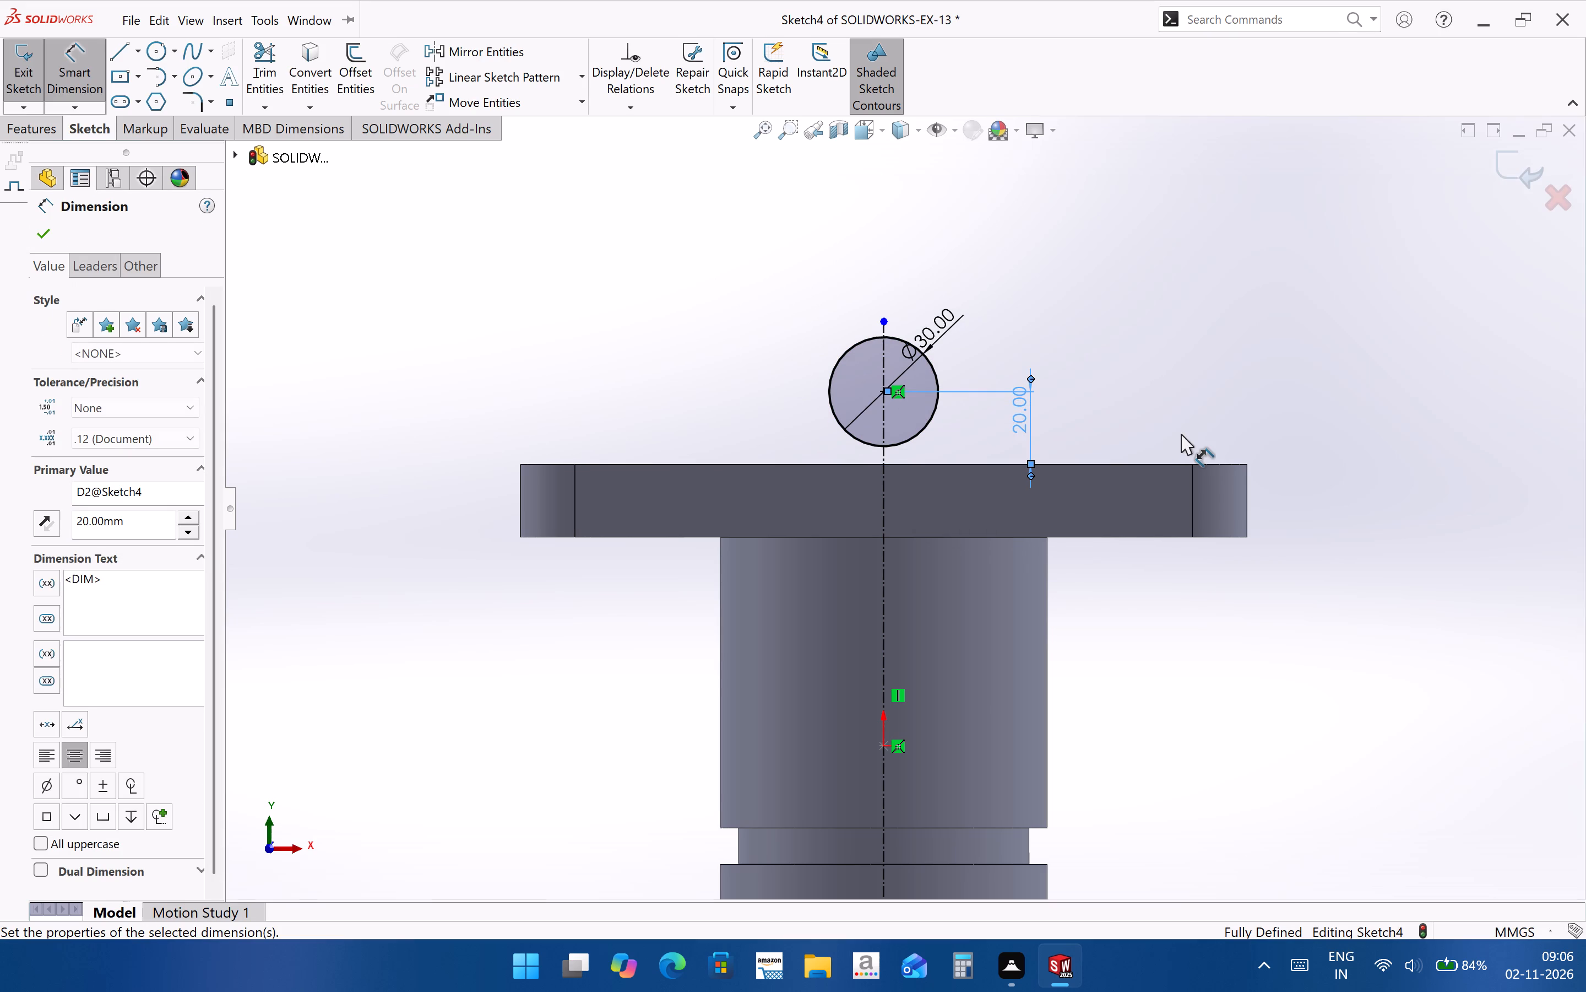
Sketch a vertical line tangent to the circle from its right quadrant down into the plate's front face.
{"action": "left_click", "coordinate": [114, 53]}
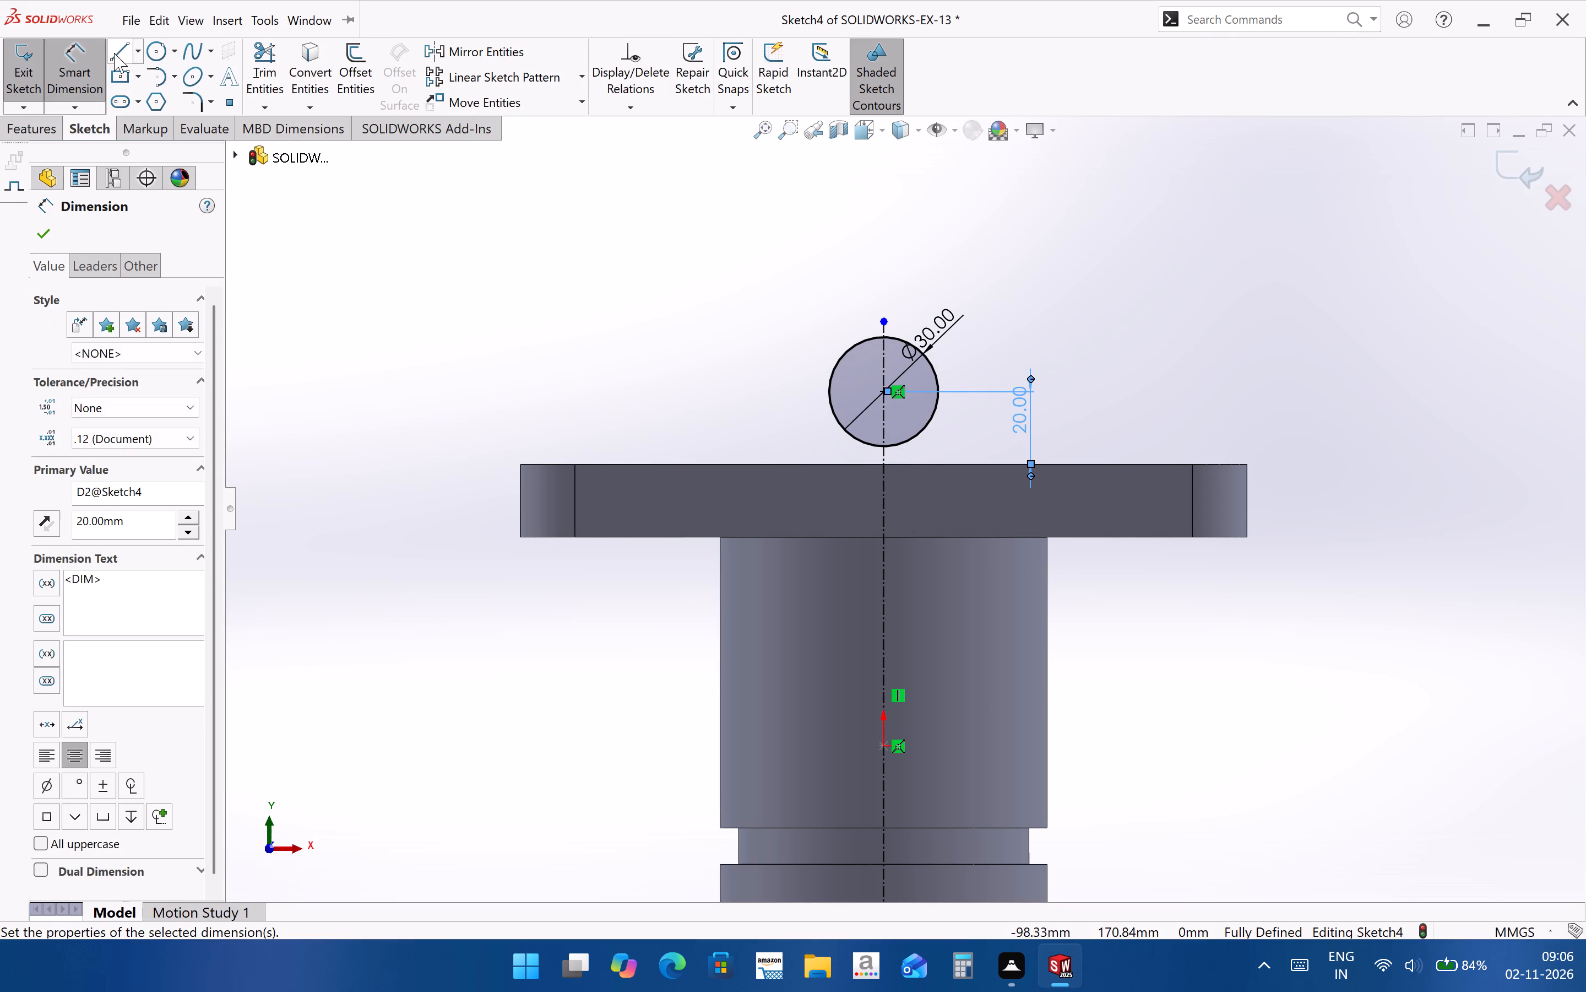
{"action": "left_click", "coordinate": [938, 392]}
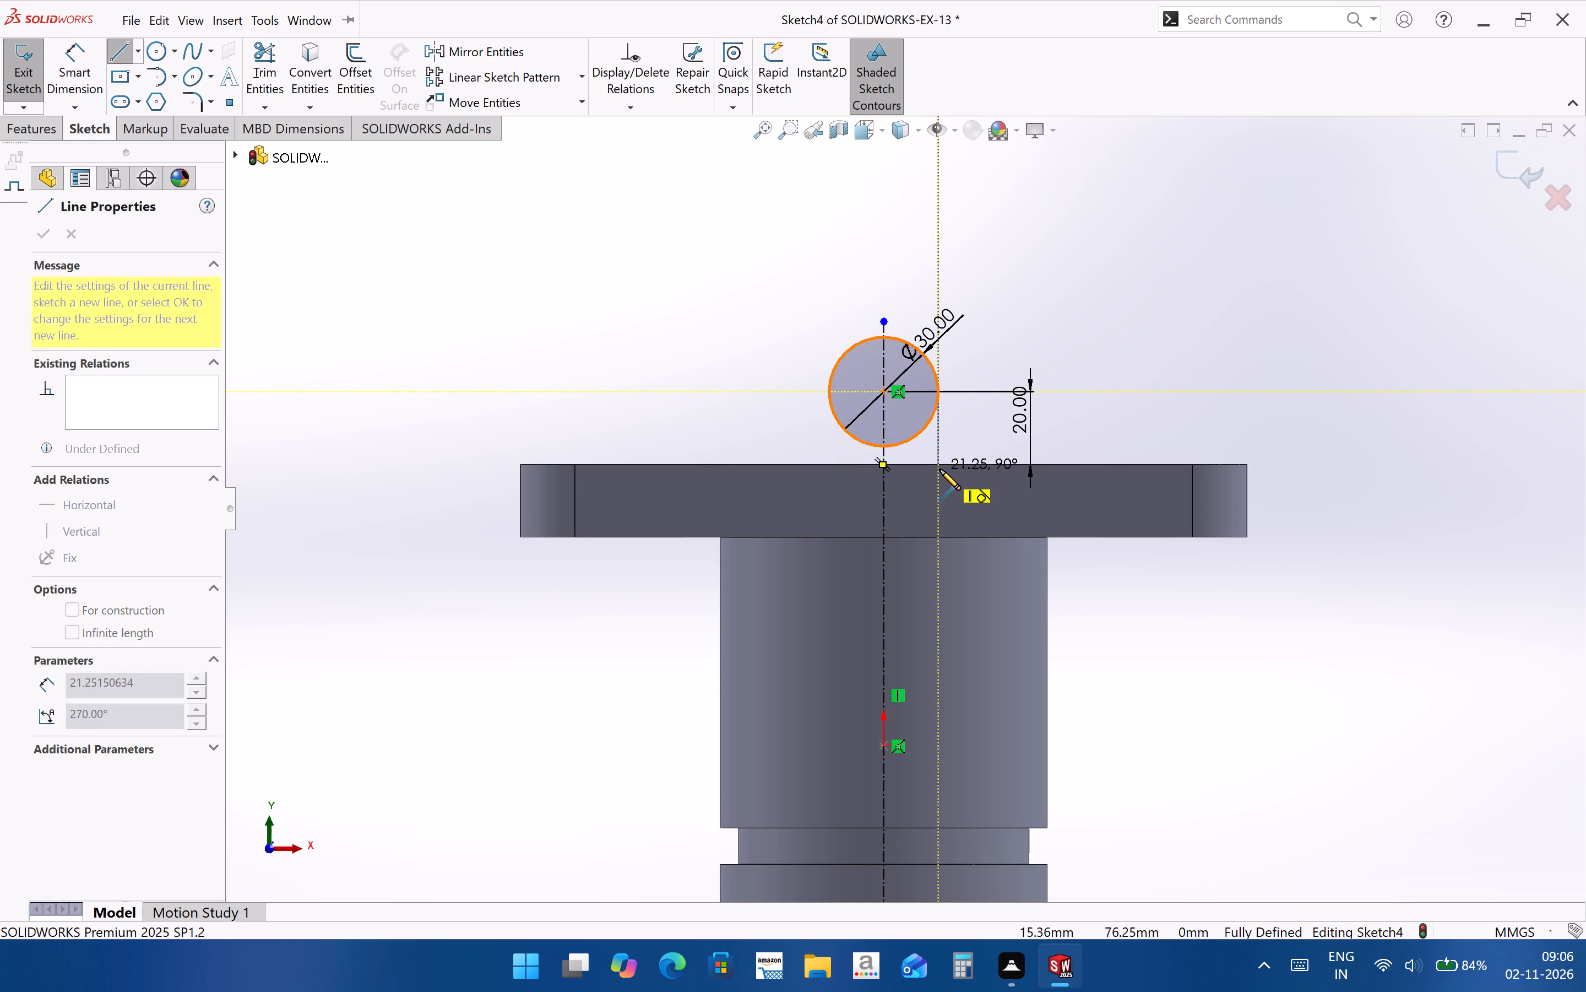
{"action": "left_click", "coordinate": [936, 500]}
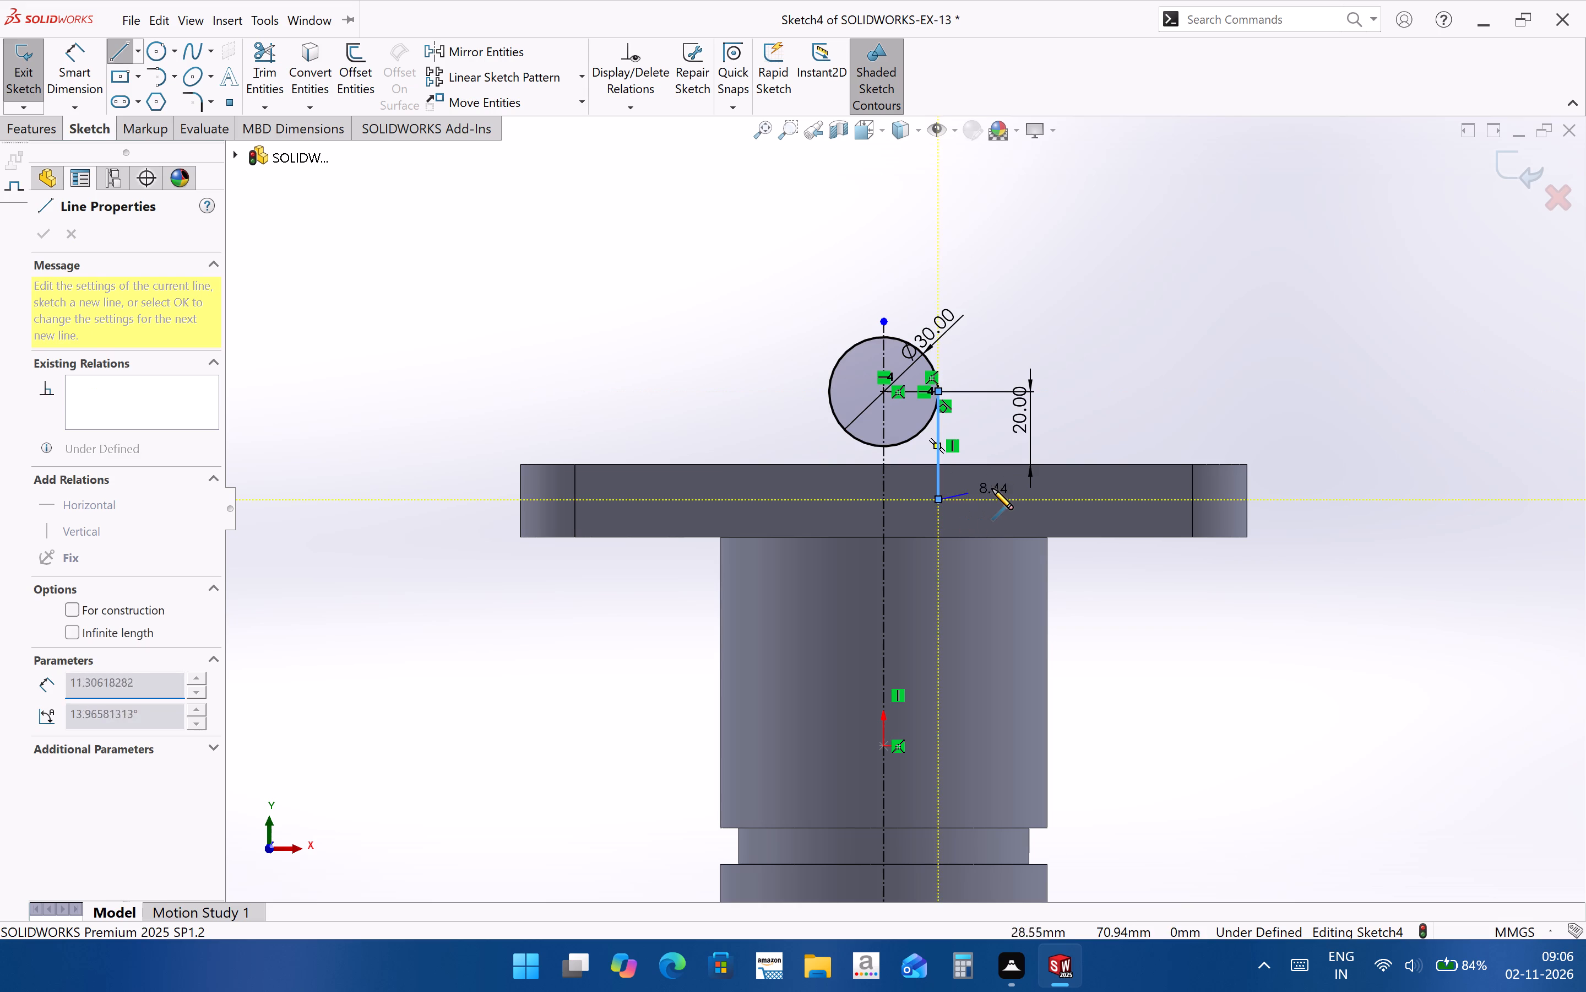
{"action": "key", "text": "Escape"}
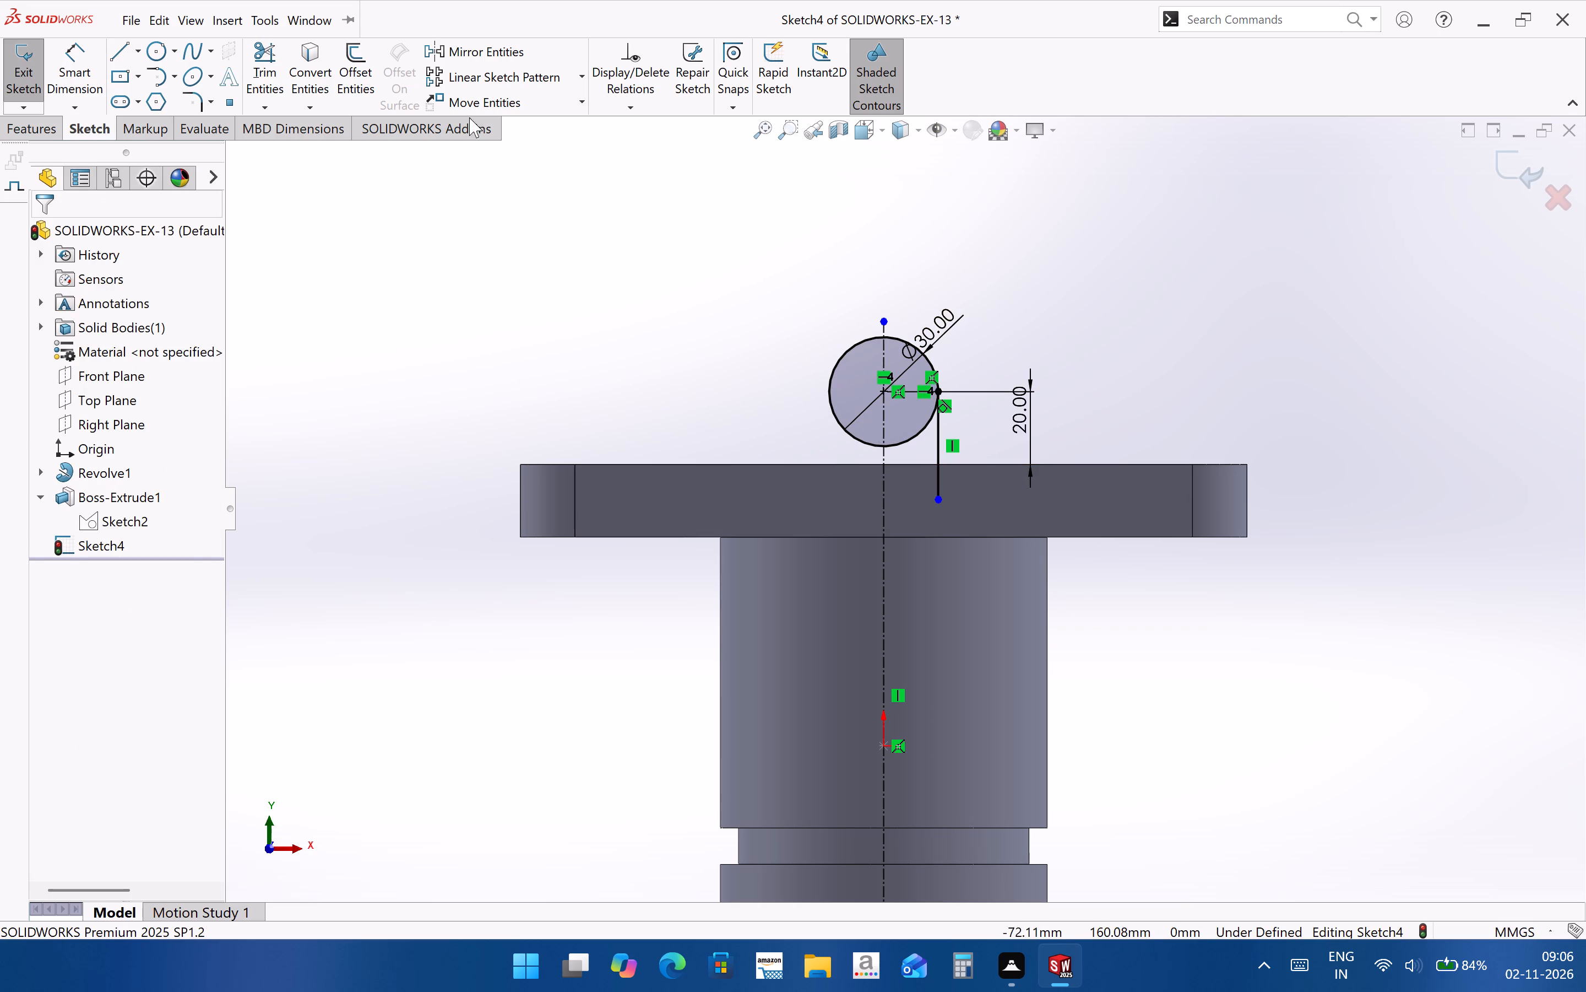
Mirror the vertical tangent line about the vertical centerline.
{"action": "left_click", "coordinate": [1102, 228]}
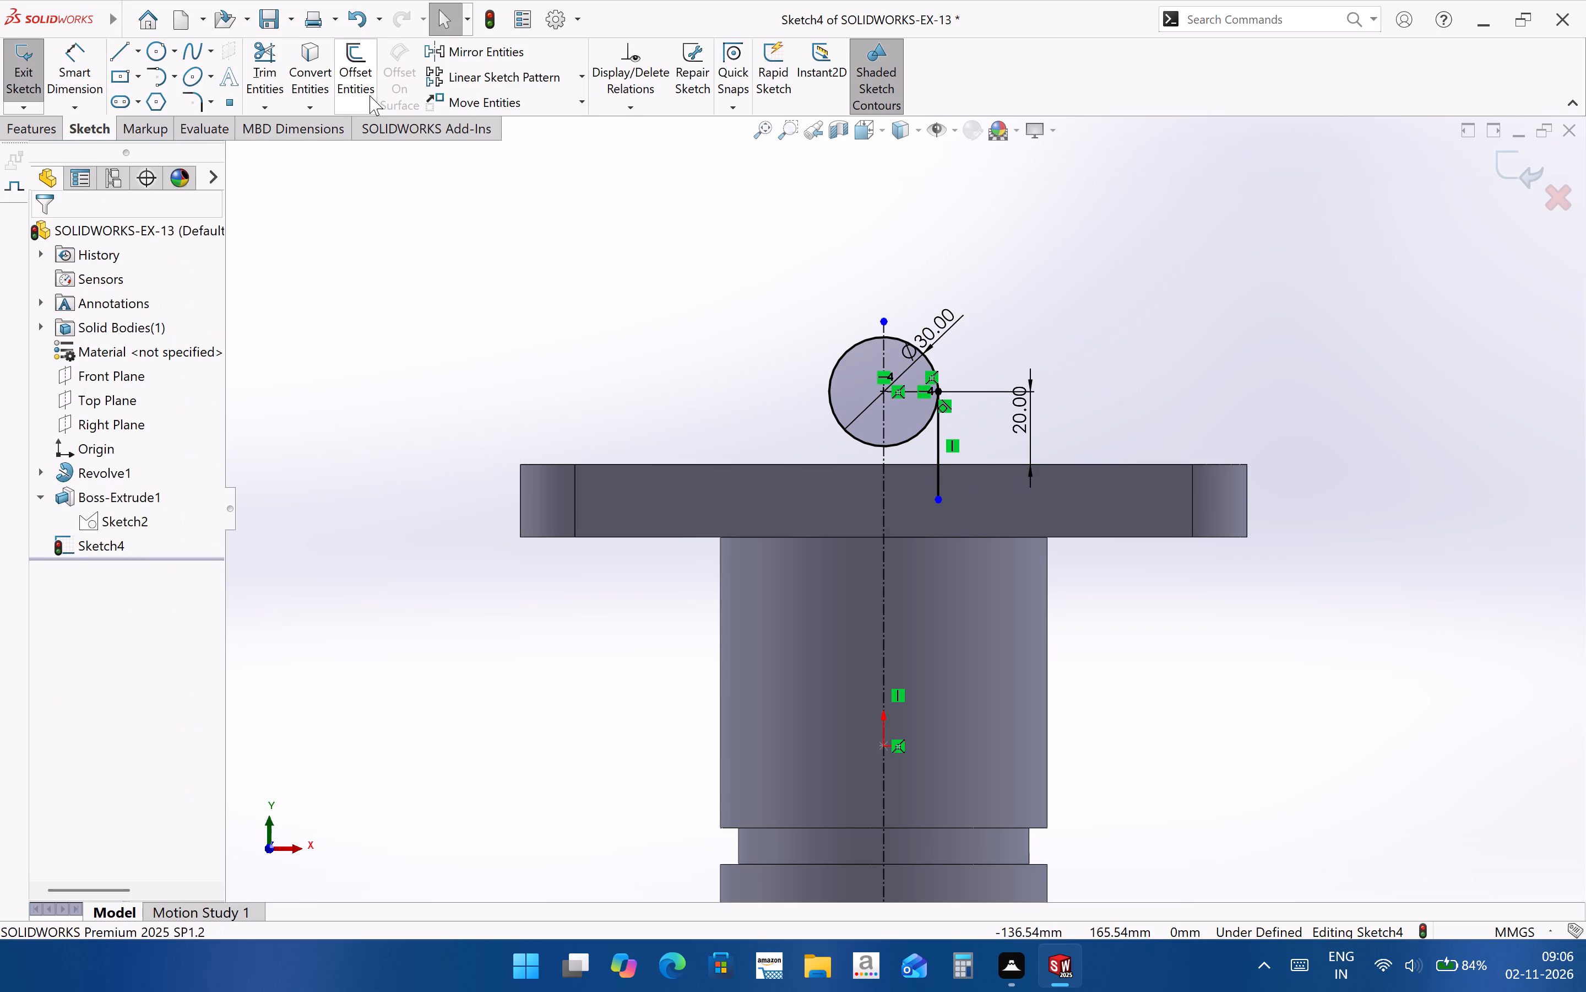
{"action": "left_click", "coordinate": [440, 52]}
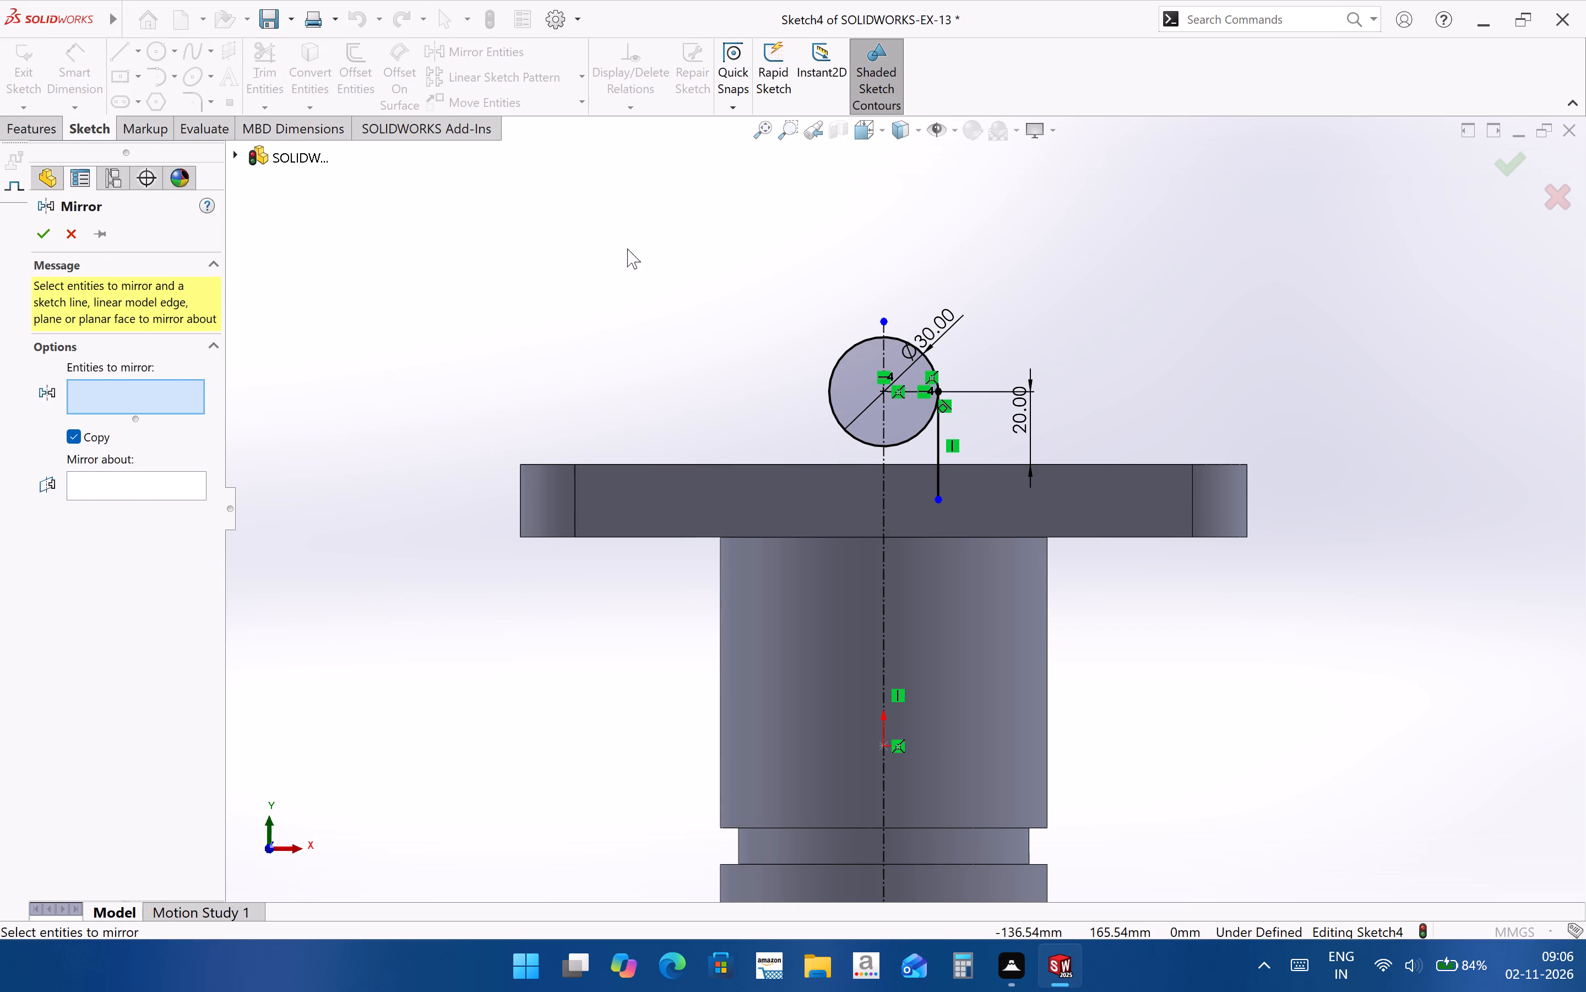
{"action": "left_click", "coordinate": [939, 470]}
{"action": "left_click", "coordinate": [149, 495]}
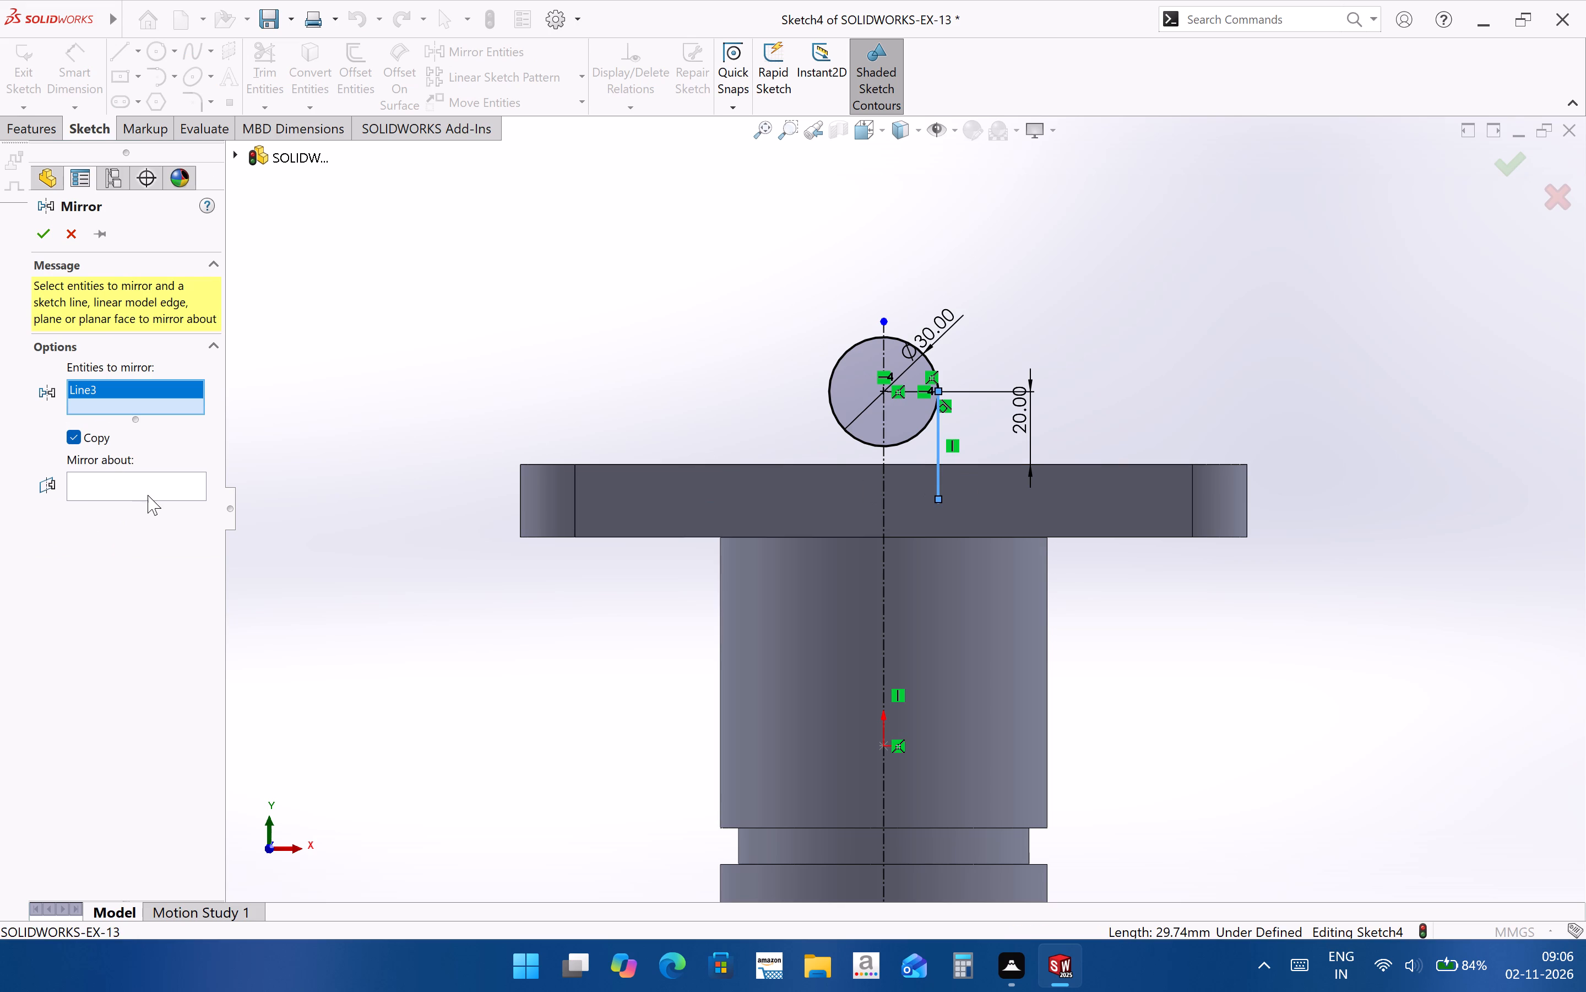
{"action": "left_click", "coordinate": [159, 487]}
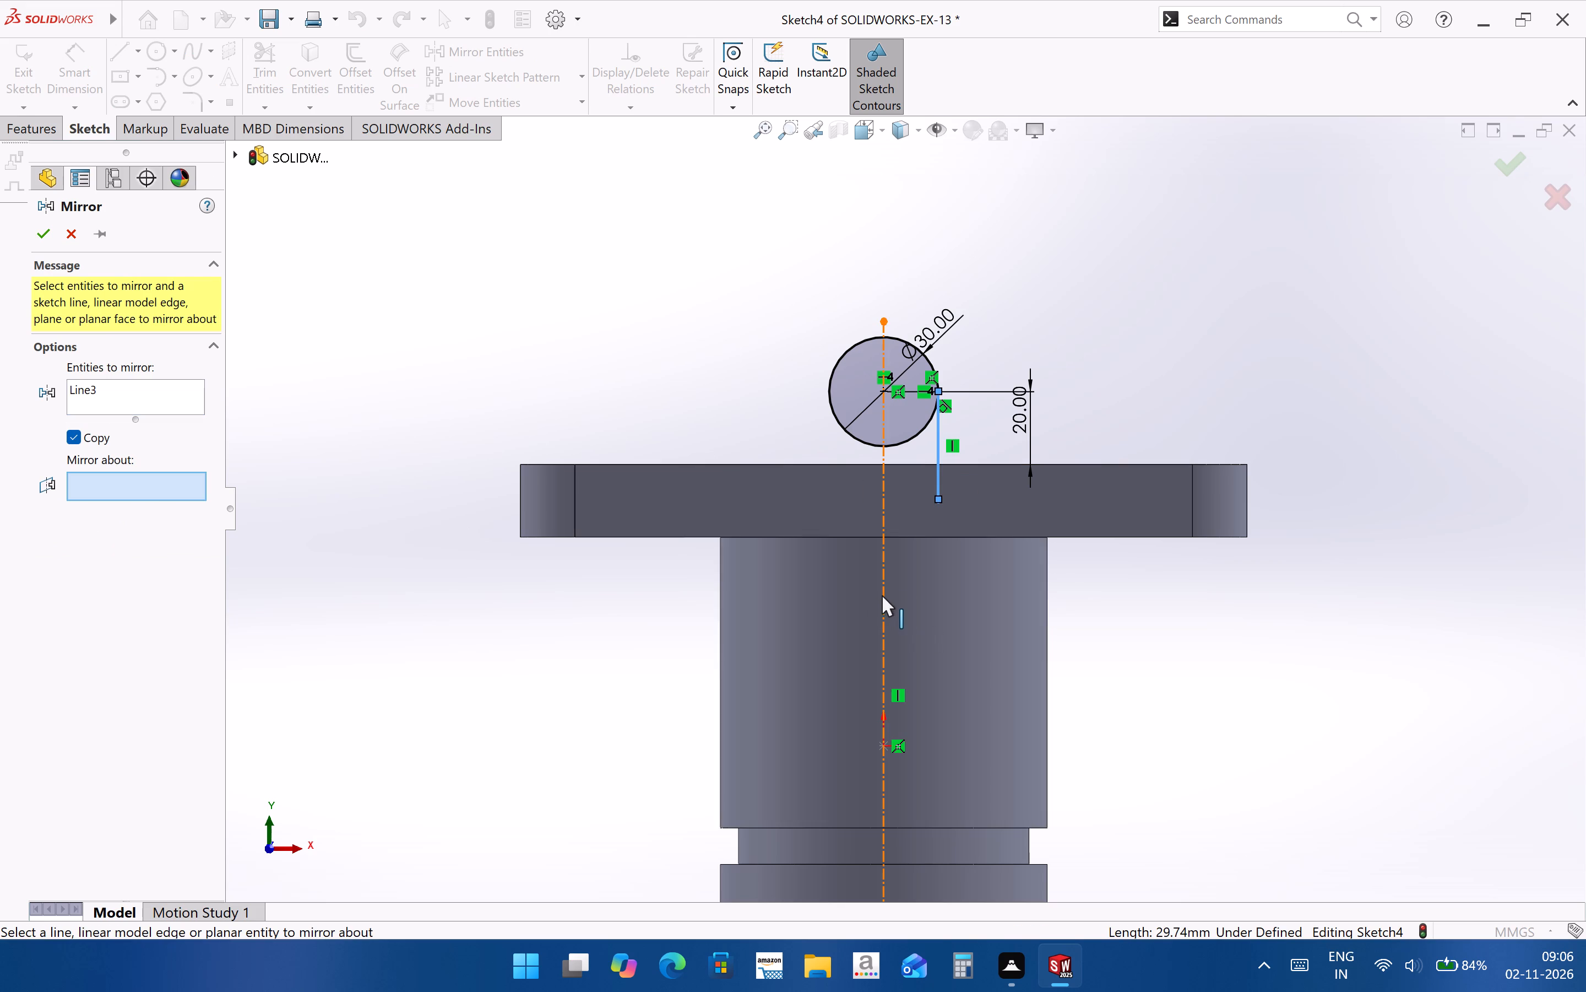
{"action": "left_click", "coordinate": [882, 595]}
{"action": "left_click", "coordinate": [40, 240]}
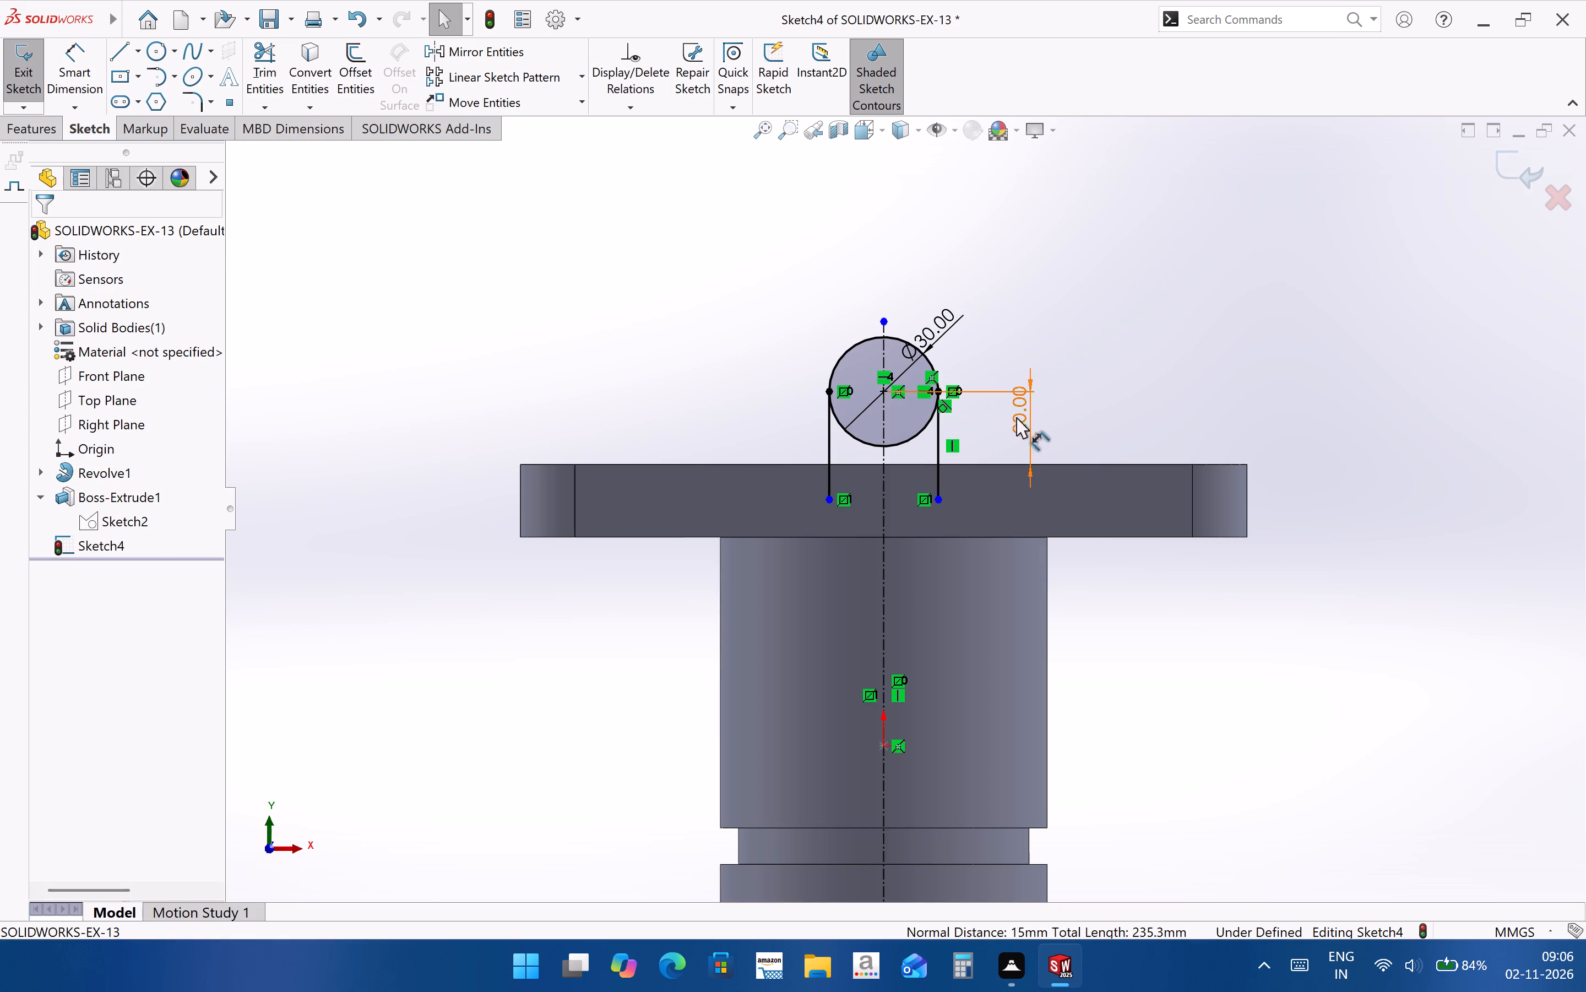
Convert the plate's top front edge into a sketch line.
{"action": "left_click", "coordinate": [298, 59]}
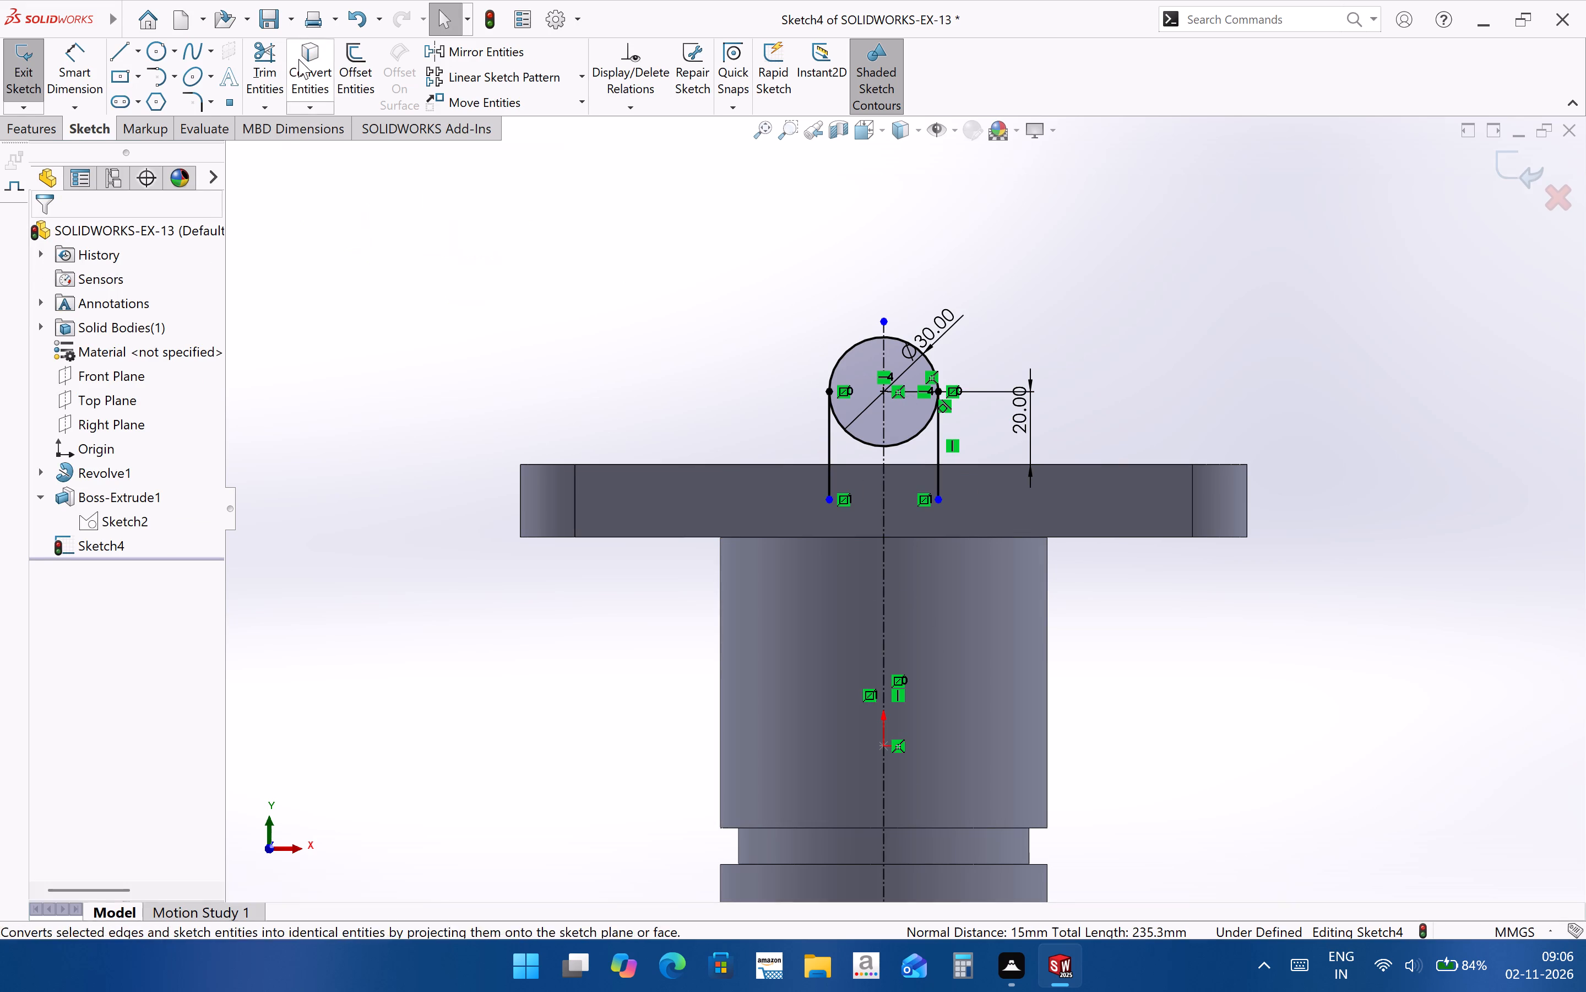
{"action": "left_click", "coordinate": [745, 463]}
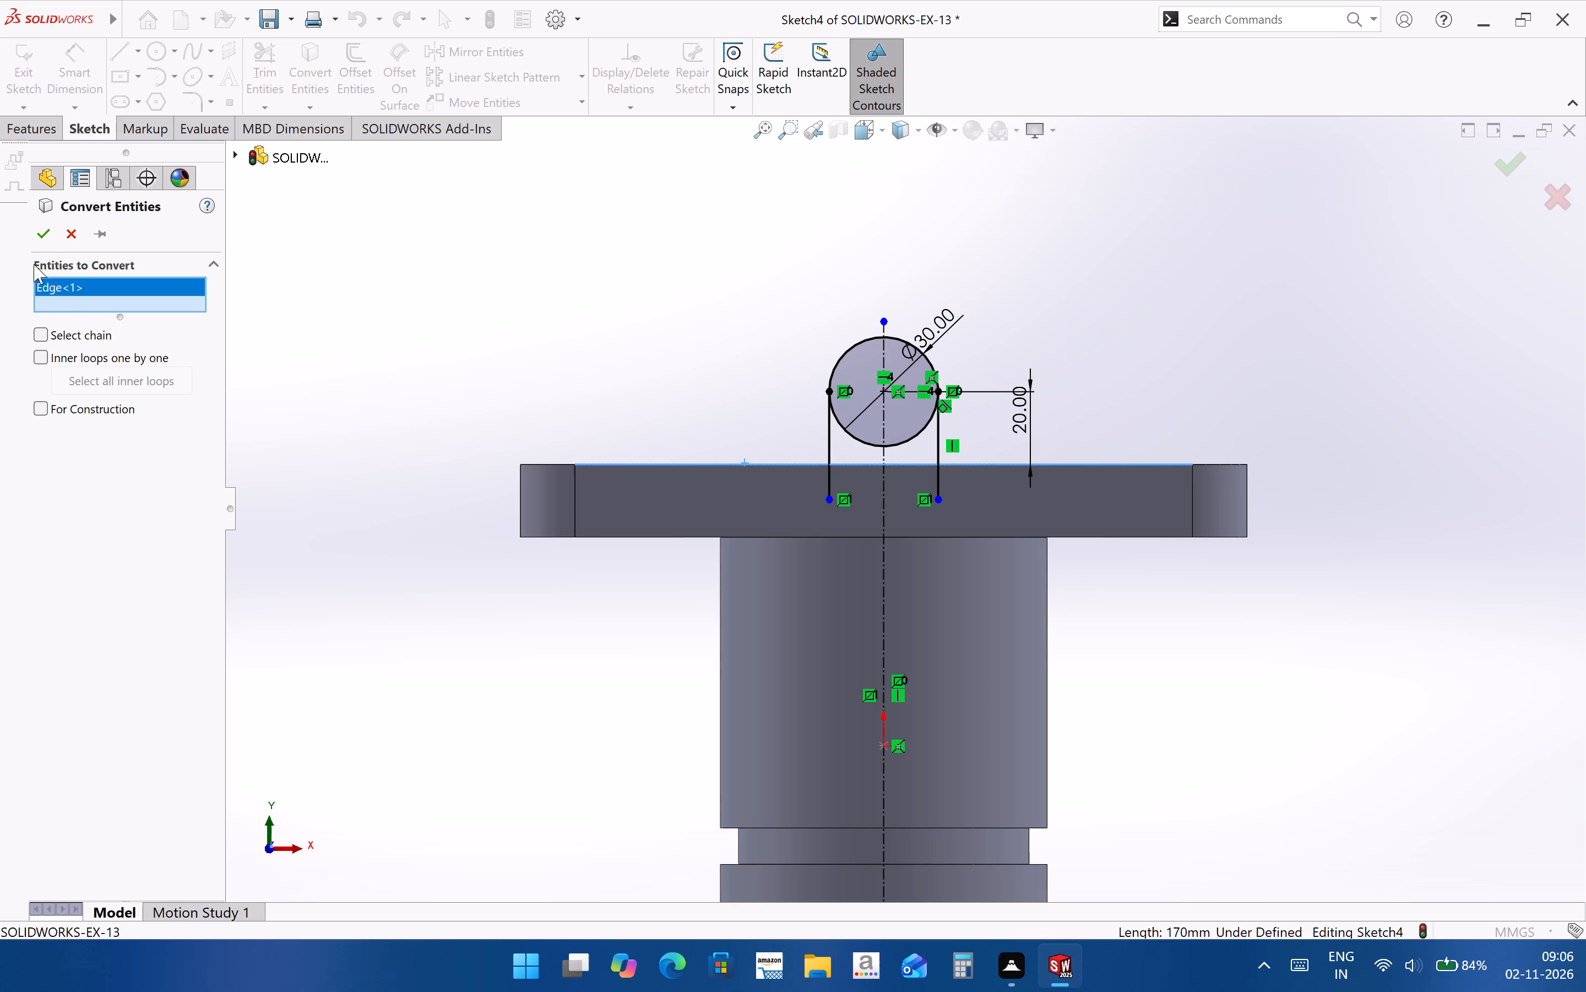
{"action": "left_click", "coordinate": [39, 234]}
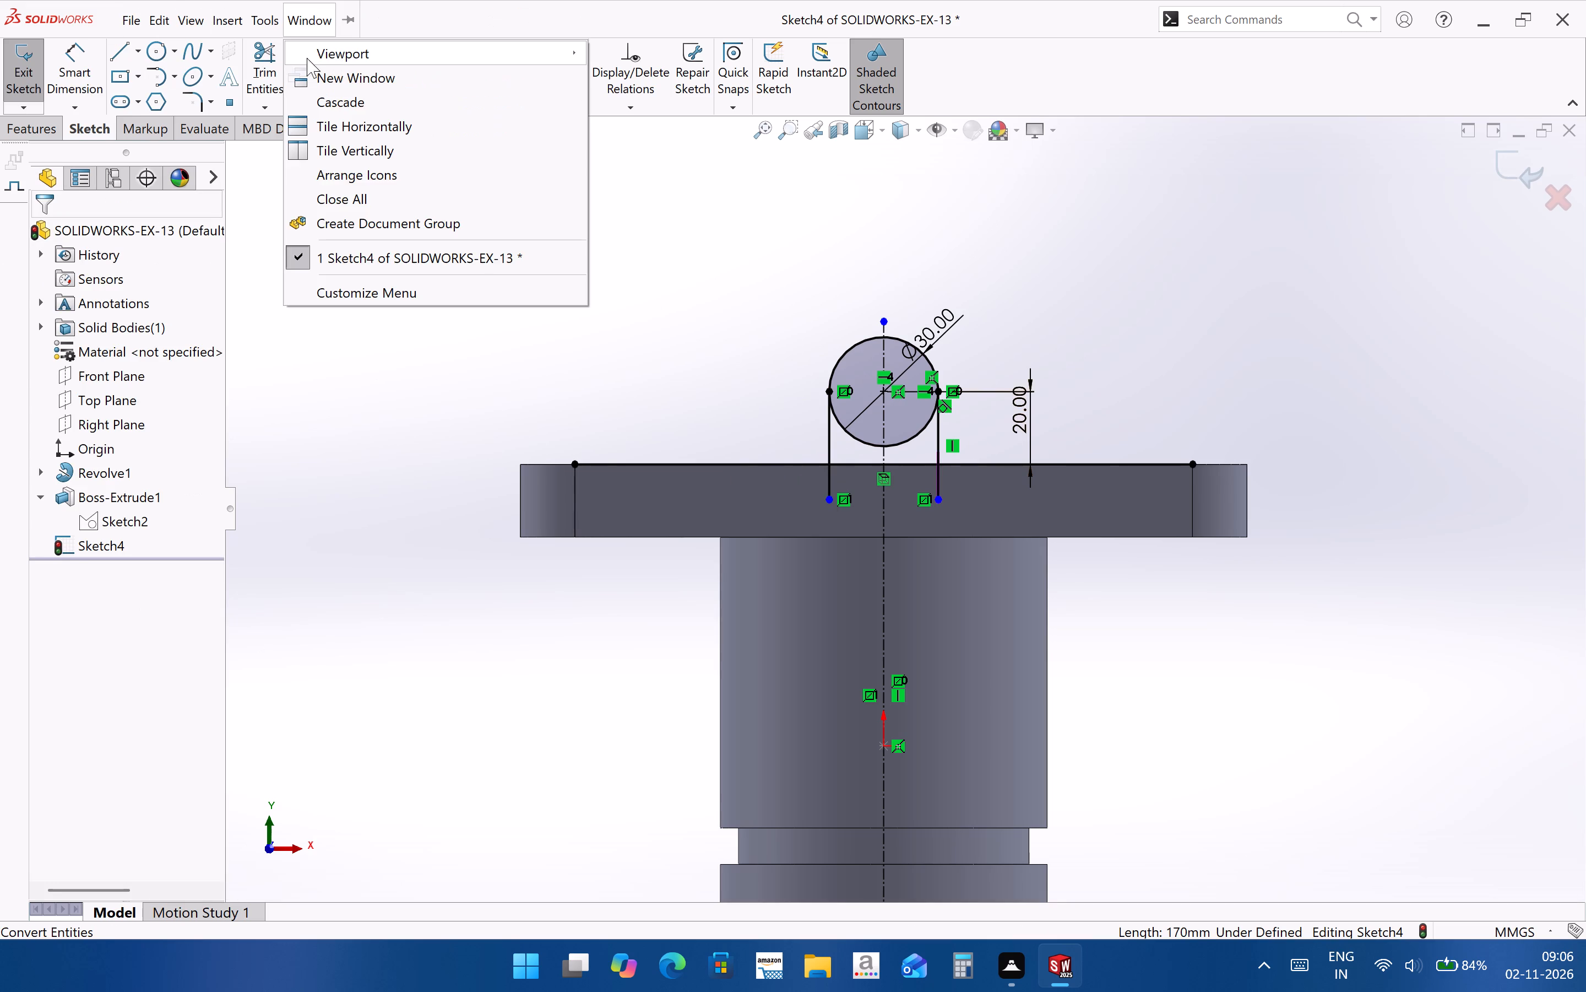
Power-trim the edge line outside the verticals, the vertical ends below it and the circle's lower half, leaving a closed round-topped profile.
{"action": "left_click", "coordinate": [275, 58]}
{"action": "left_click_drag", "start_coordinate": [778, 492], "coordinate": [768, 396]}
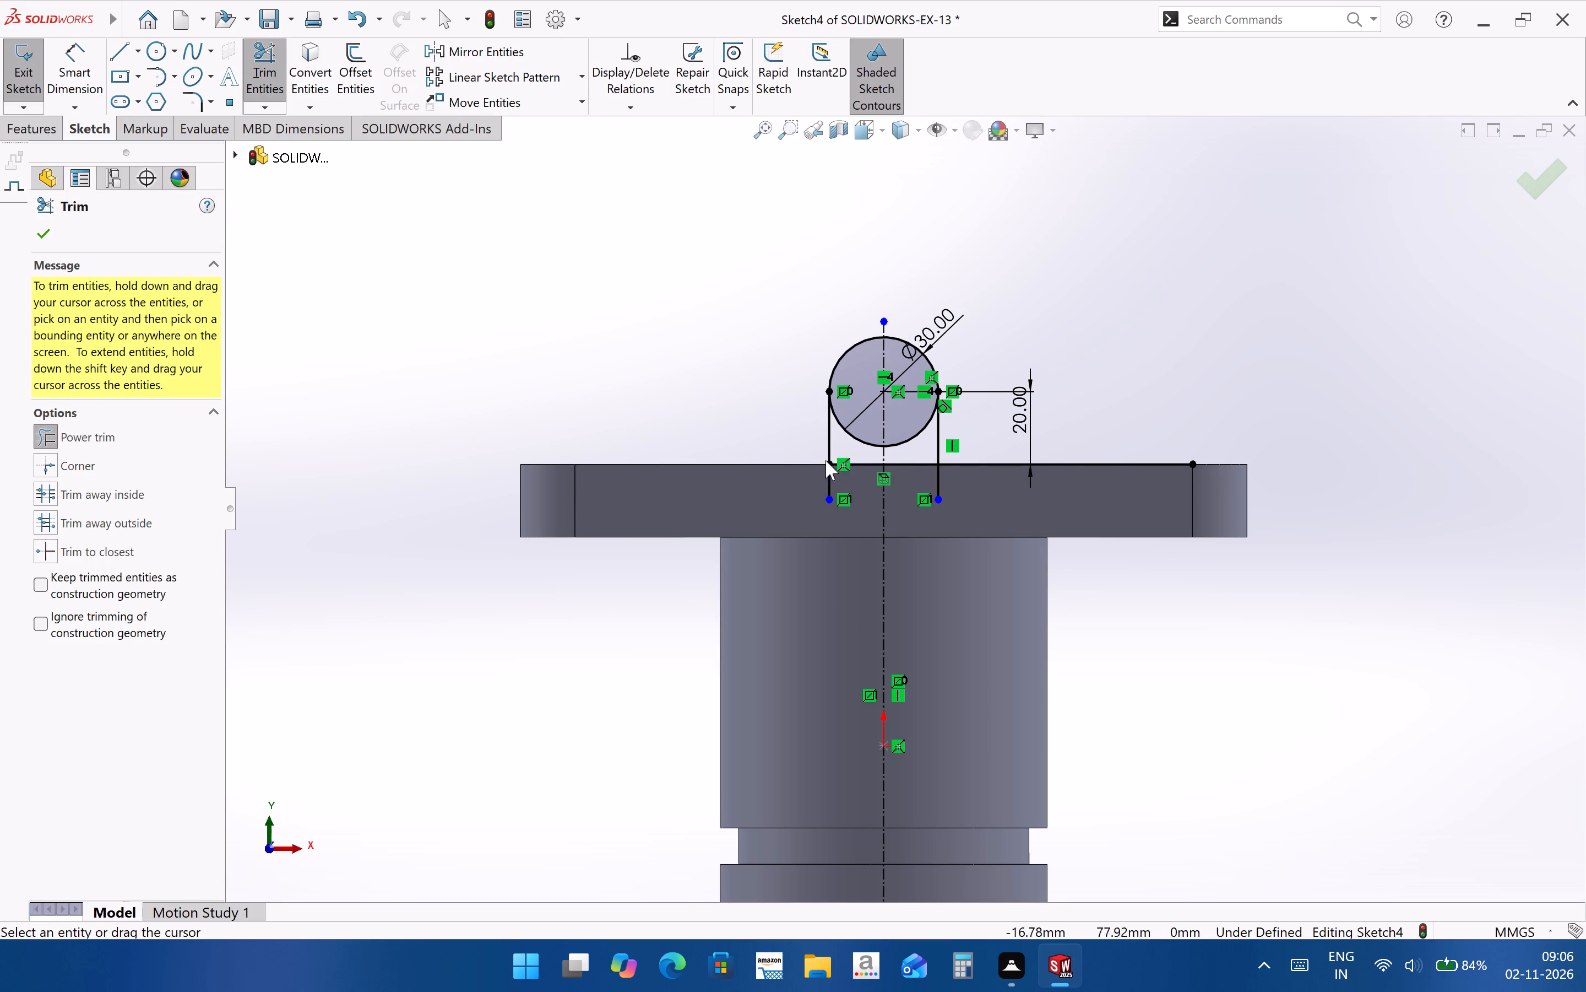
{"action": "scroll", "coordinate": [830, 457], "scroll_direction": "down", "scroll_amount": 3}
{"action": "left_click_drag", "start_coordinate": [800, 516], "coordinate": [838, 516]}
{"action": "left_click_drag", "start_coordinate": [993, 530], "coordinate": [1052, 520]}
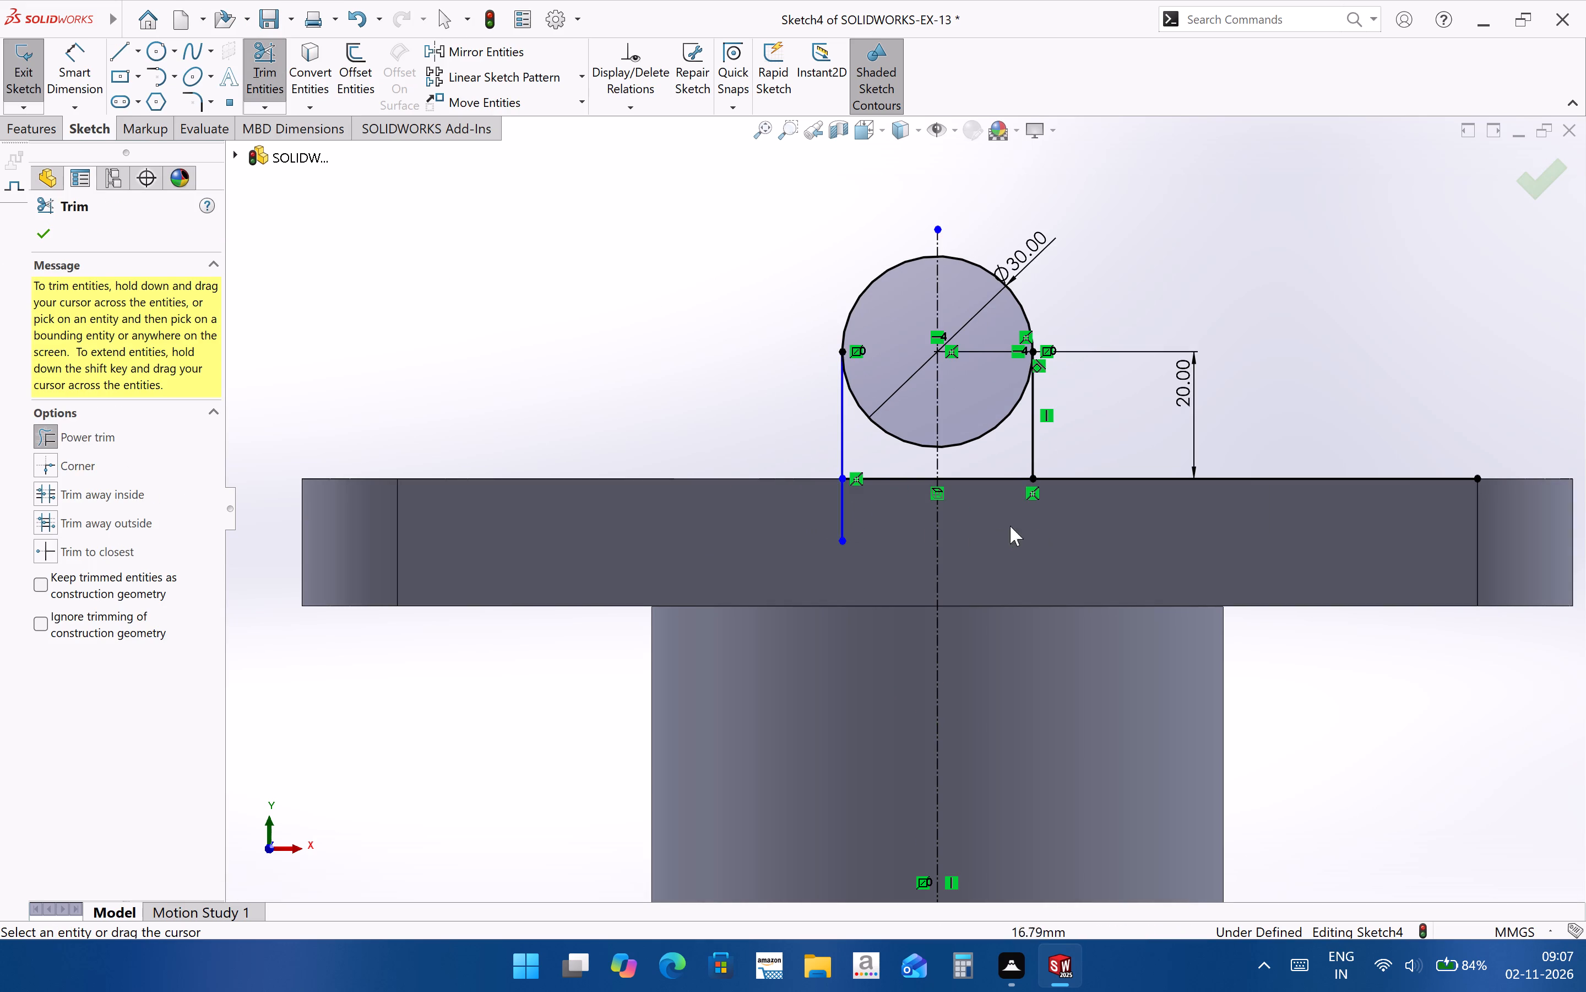
{"action": "left_click_drag", "start_coordinate": [812, 527], "coordinate": [876, 527]}
{"action": "left_click_drag", "start_coordinate": [1170, 525], "coordinate": [1151, 443]}
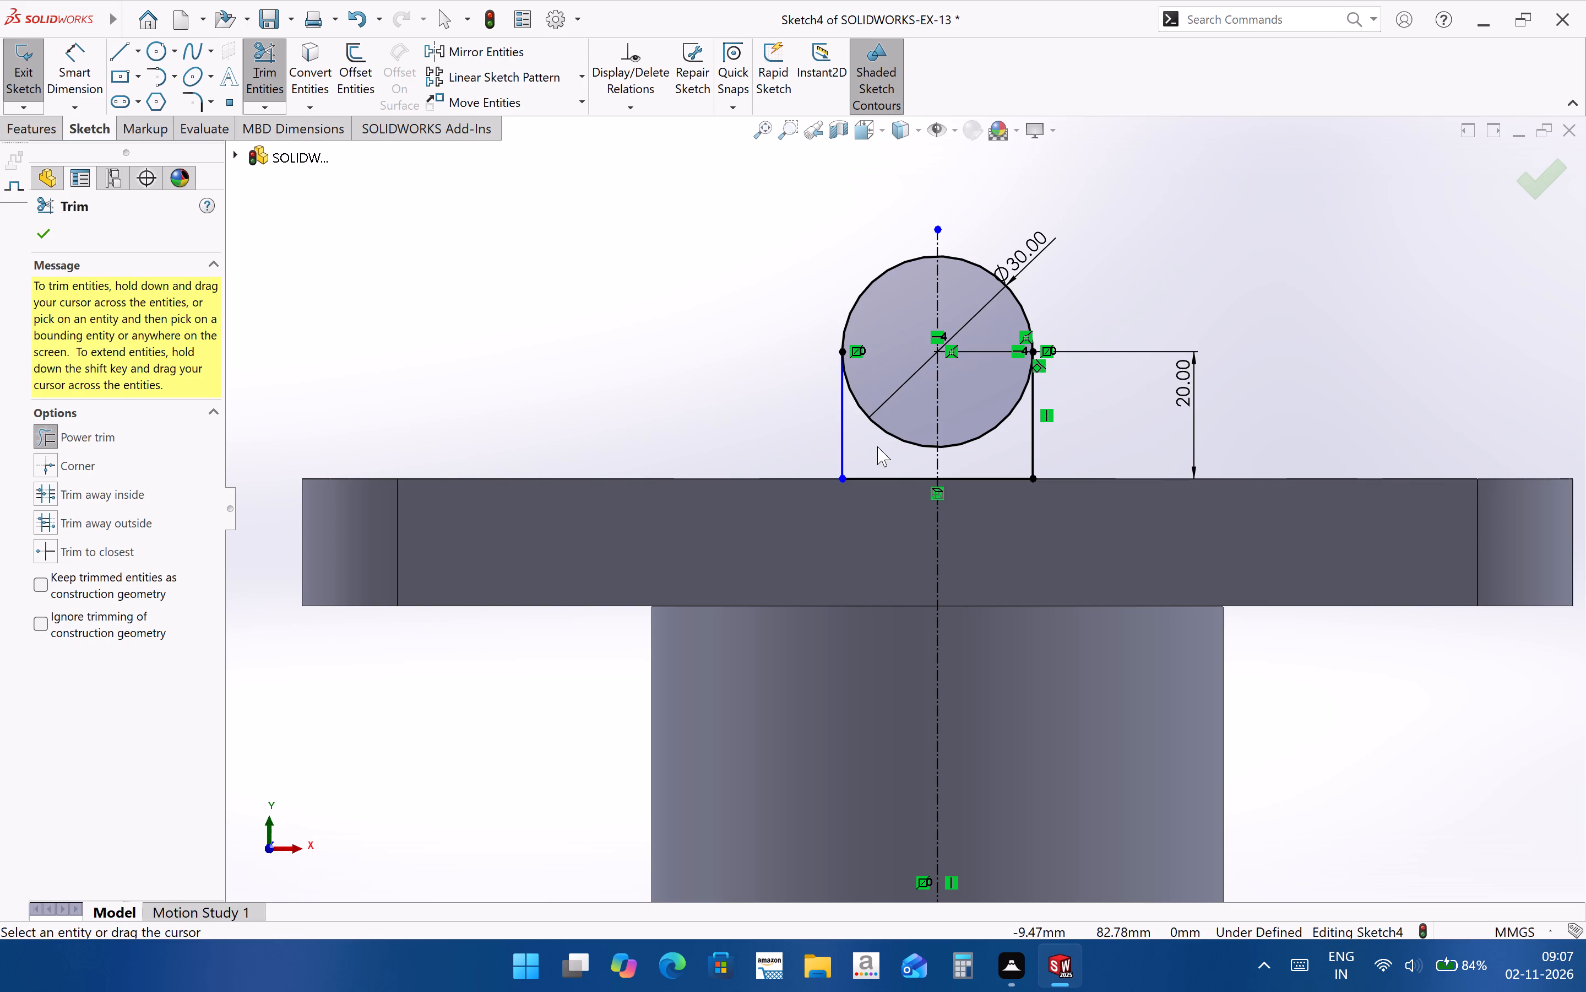
{"action": "left_click_drag", "start_coordinate": [877, 446], "coordinate": [893, 417]}
{"action": "left_click_drag", "start_coordinate": [1019, 451], "coordinate": [996, 398]}
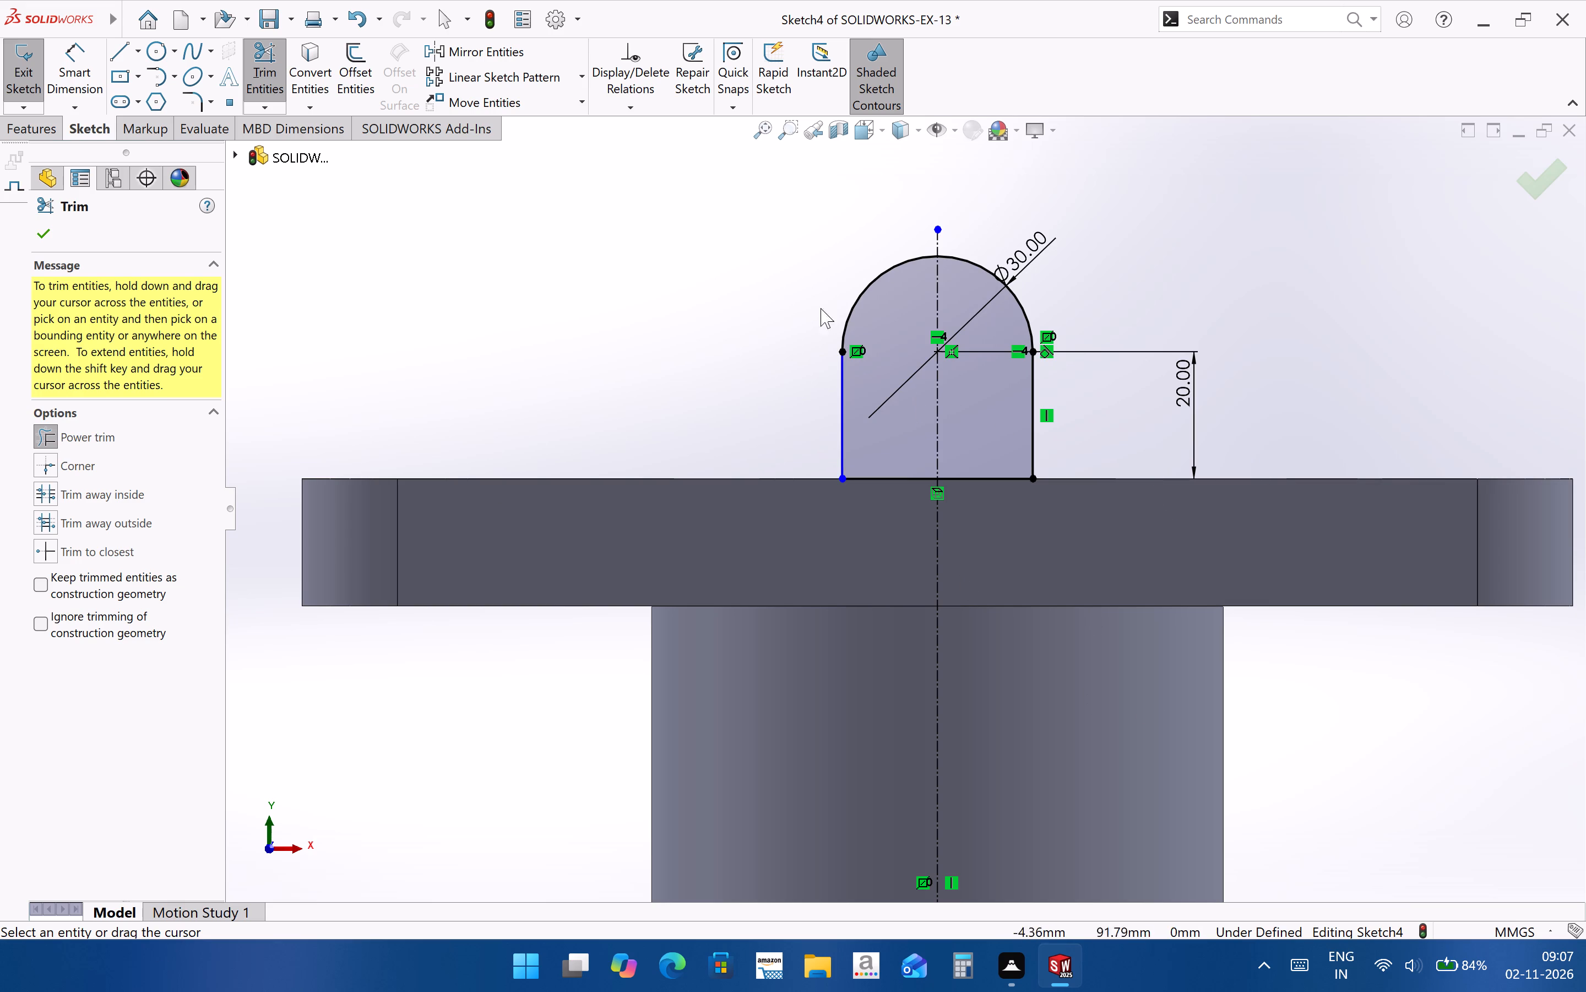
Add an Equal relation between the profile's two vertical side lines.
{"action": "left_click", "coordinate": [64, 68]}
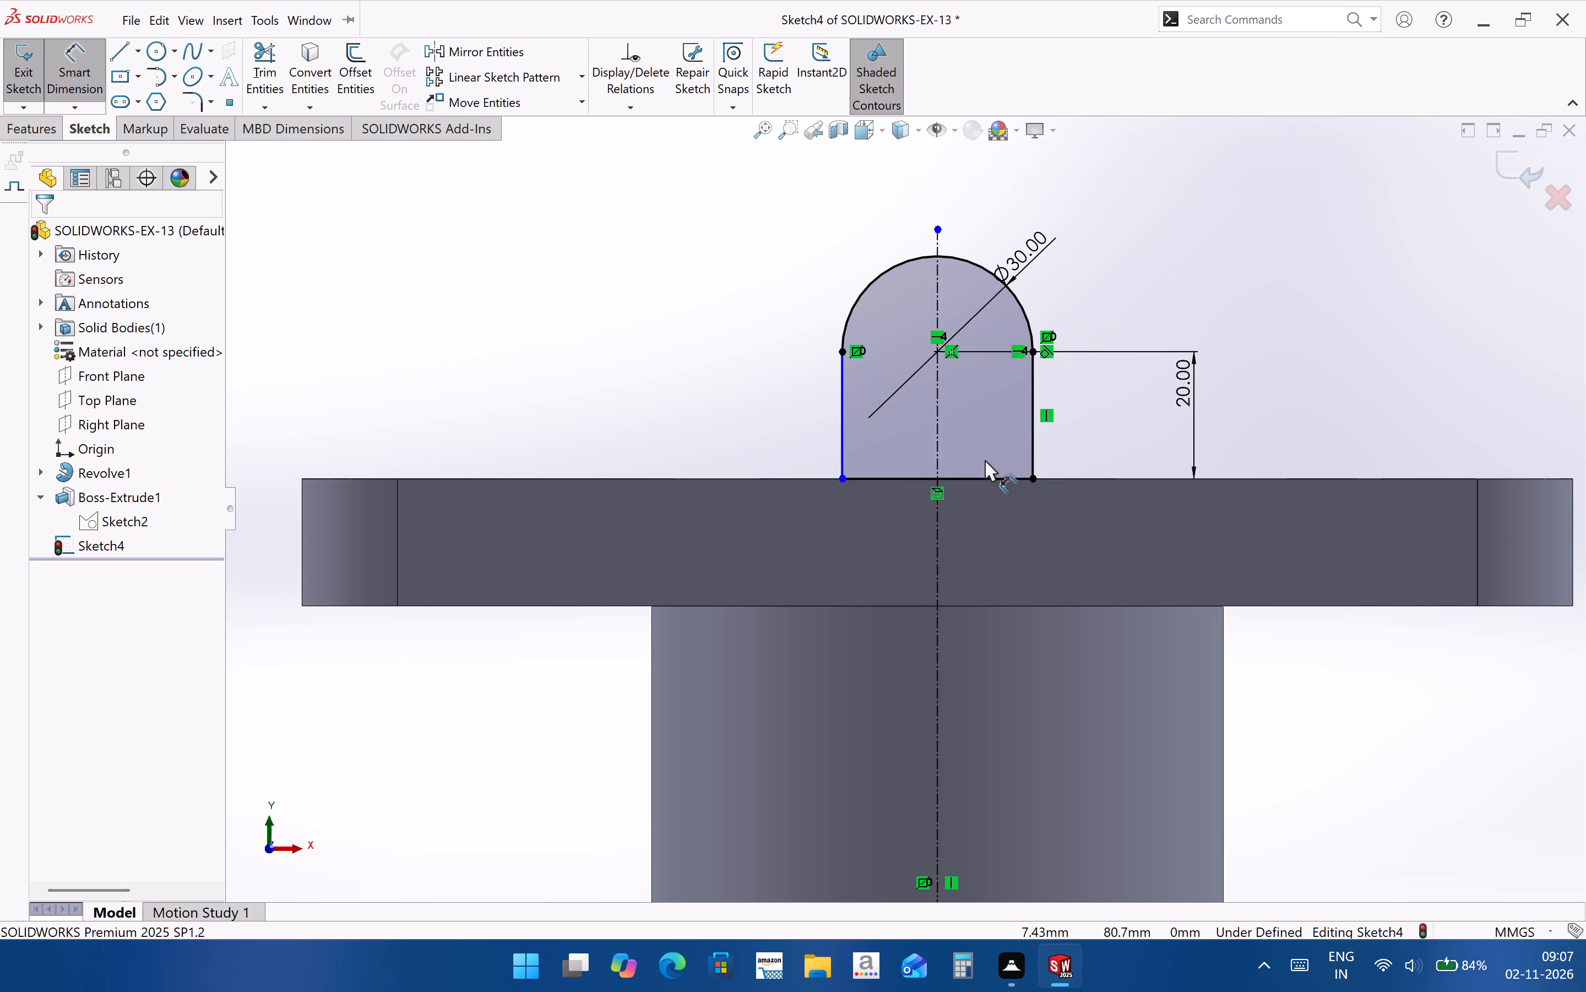
{"action": "key", "text": "Escape"}
{"action": "left_click", "coordinate": [843, 440]}
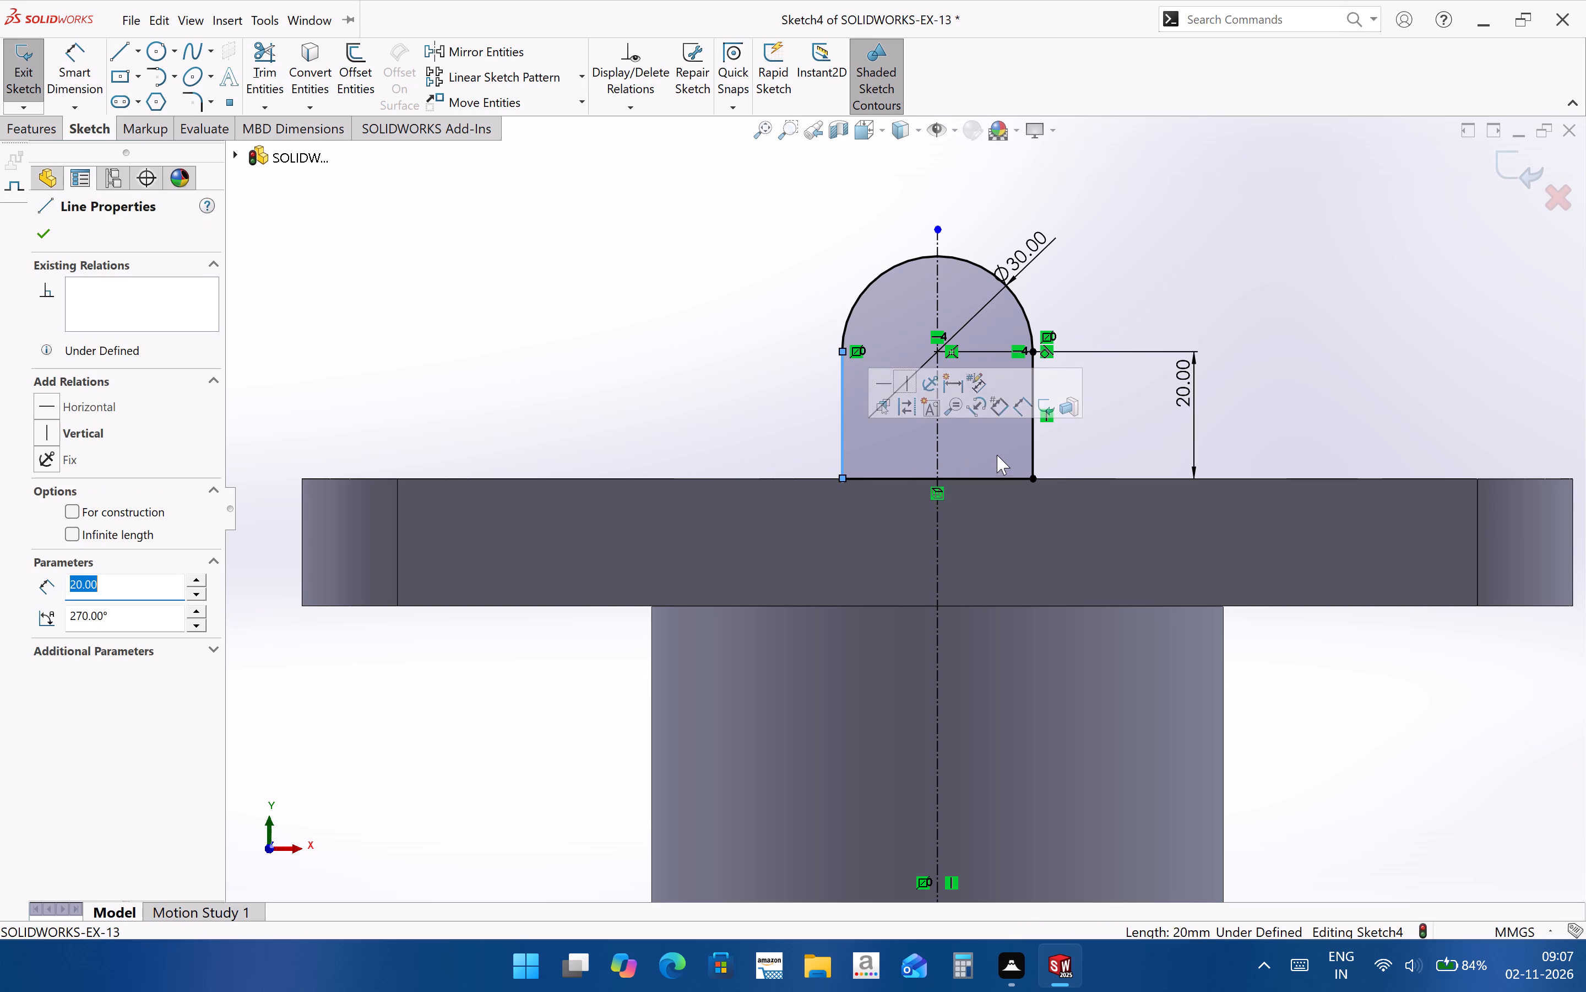
{"action": "left_click", "coordinate": [1030, 456], "text": "ctrl"}
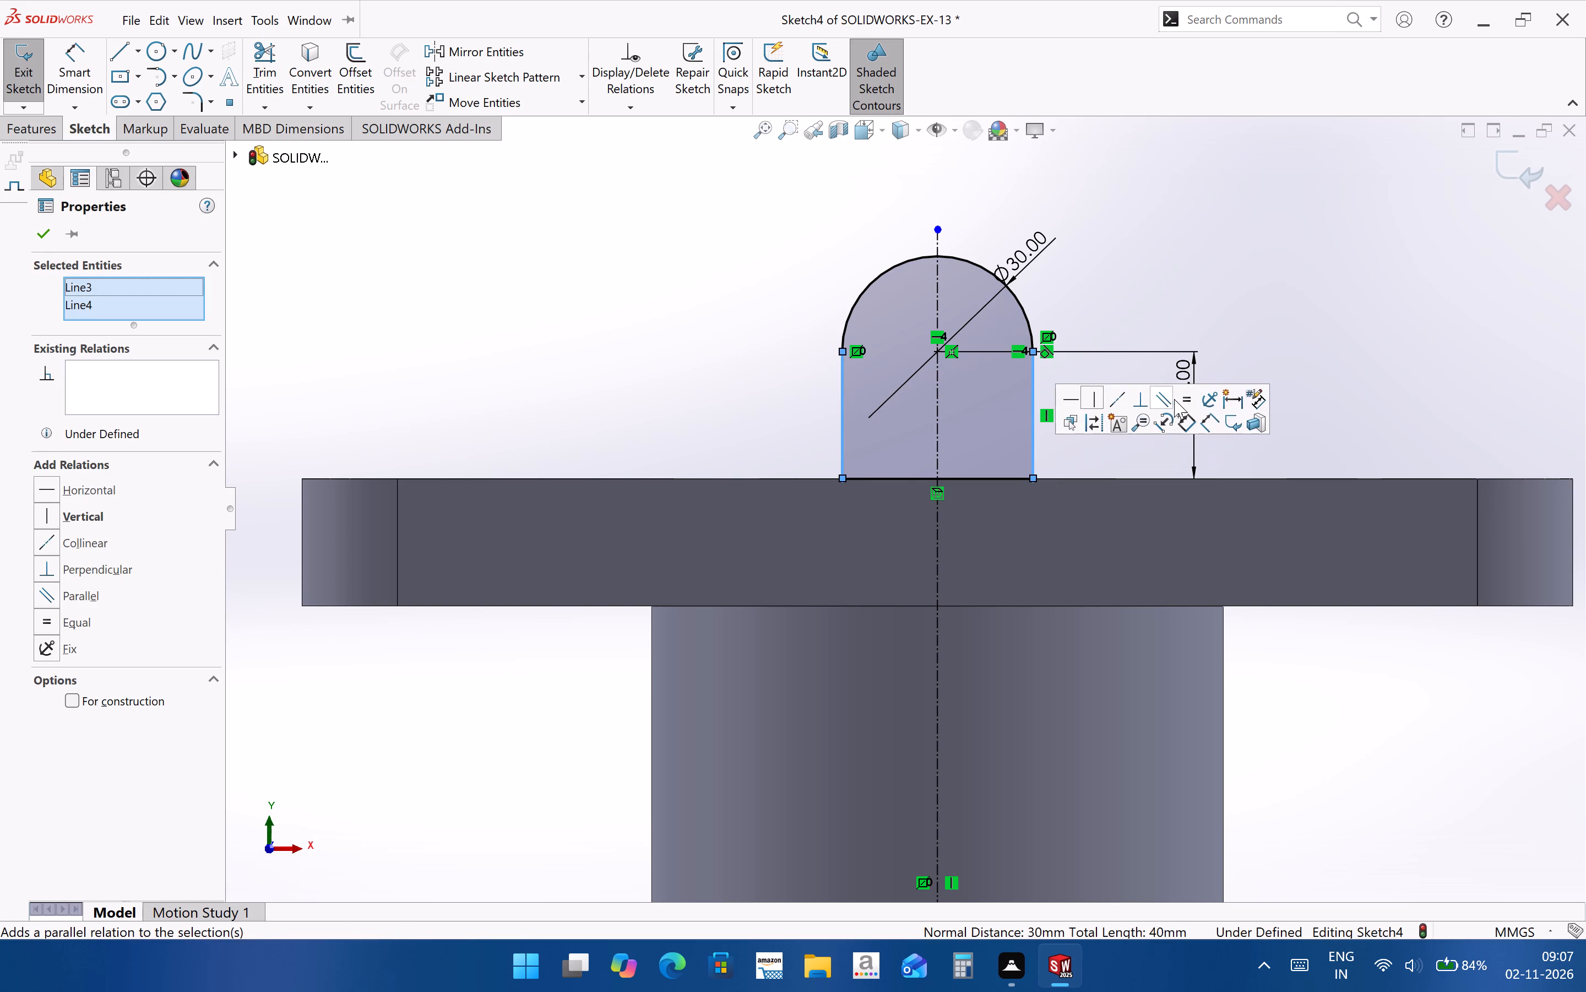
{"action": "left_click", "coordinate": [1185, 400]}
{"action": "left_click", "coordinate": [688, 359]}
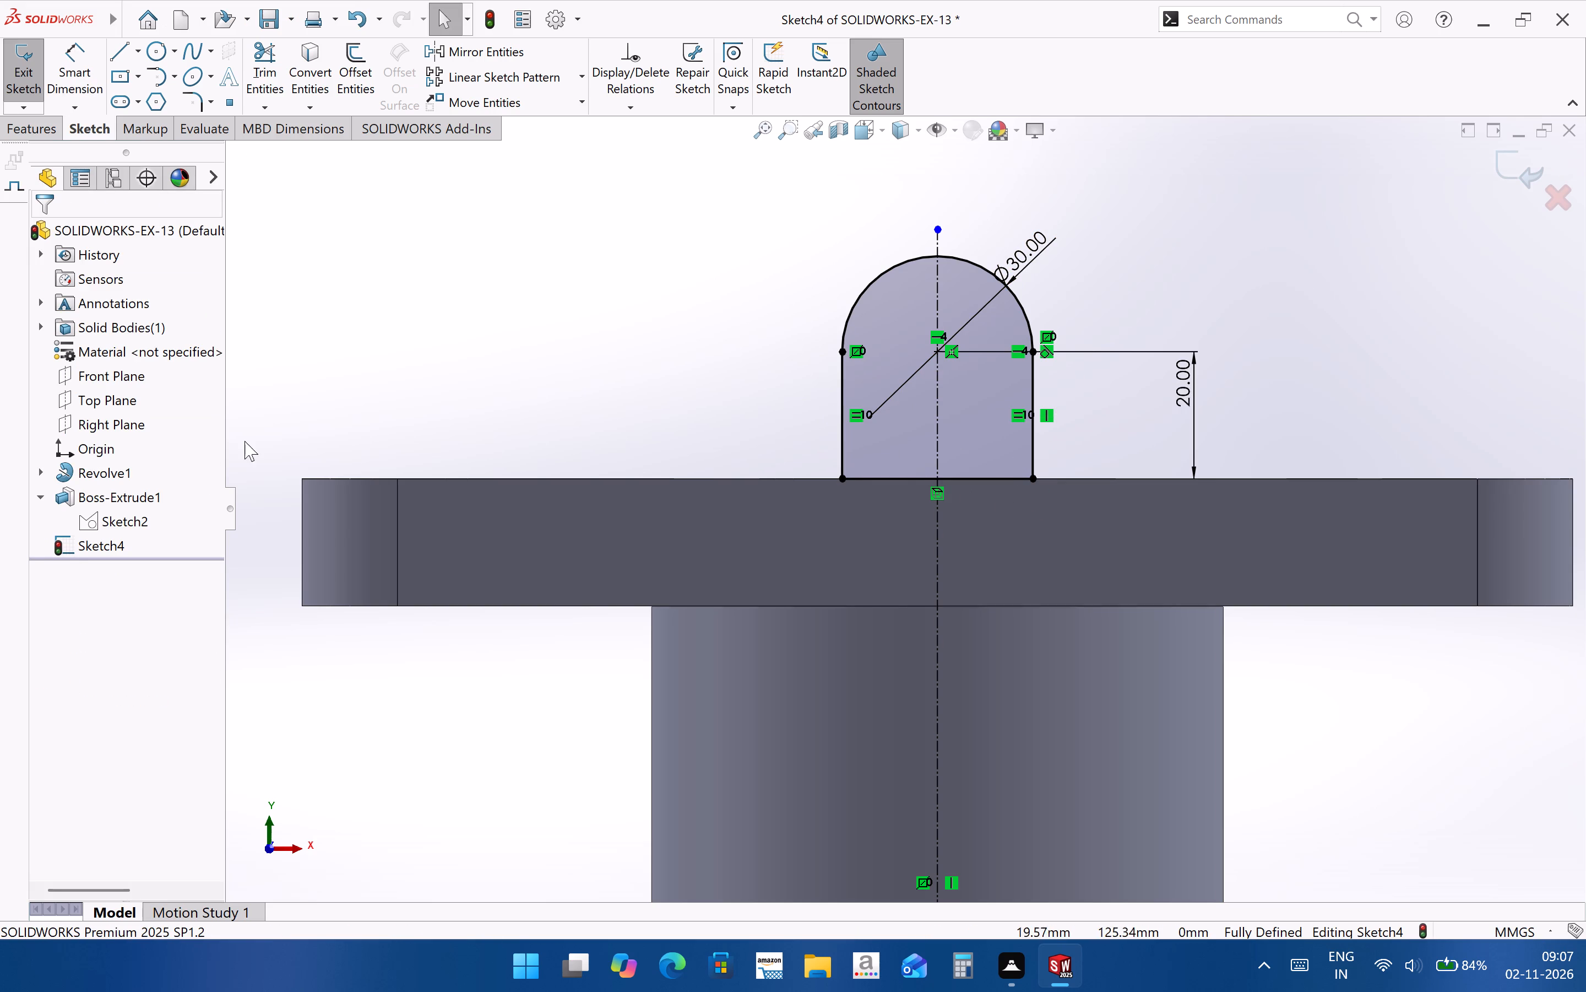
Sketch a circle concentric with the profile's rounded top and dimension its diameter to 20 mm.
{"action": "scroll", "coordinate": [755, 408], "scroll_direction": "up", "scroll_amount": 2}
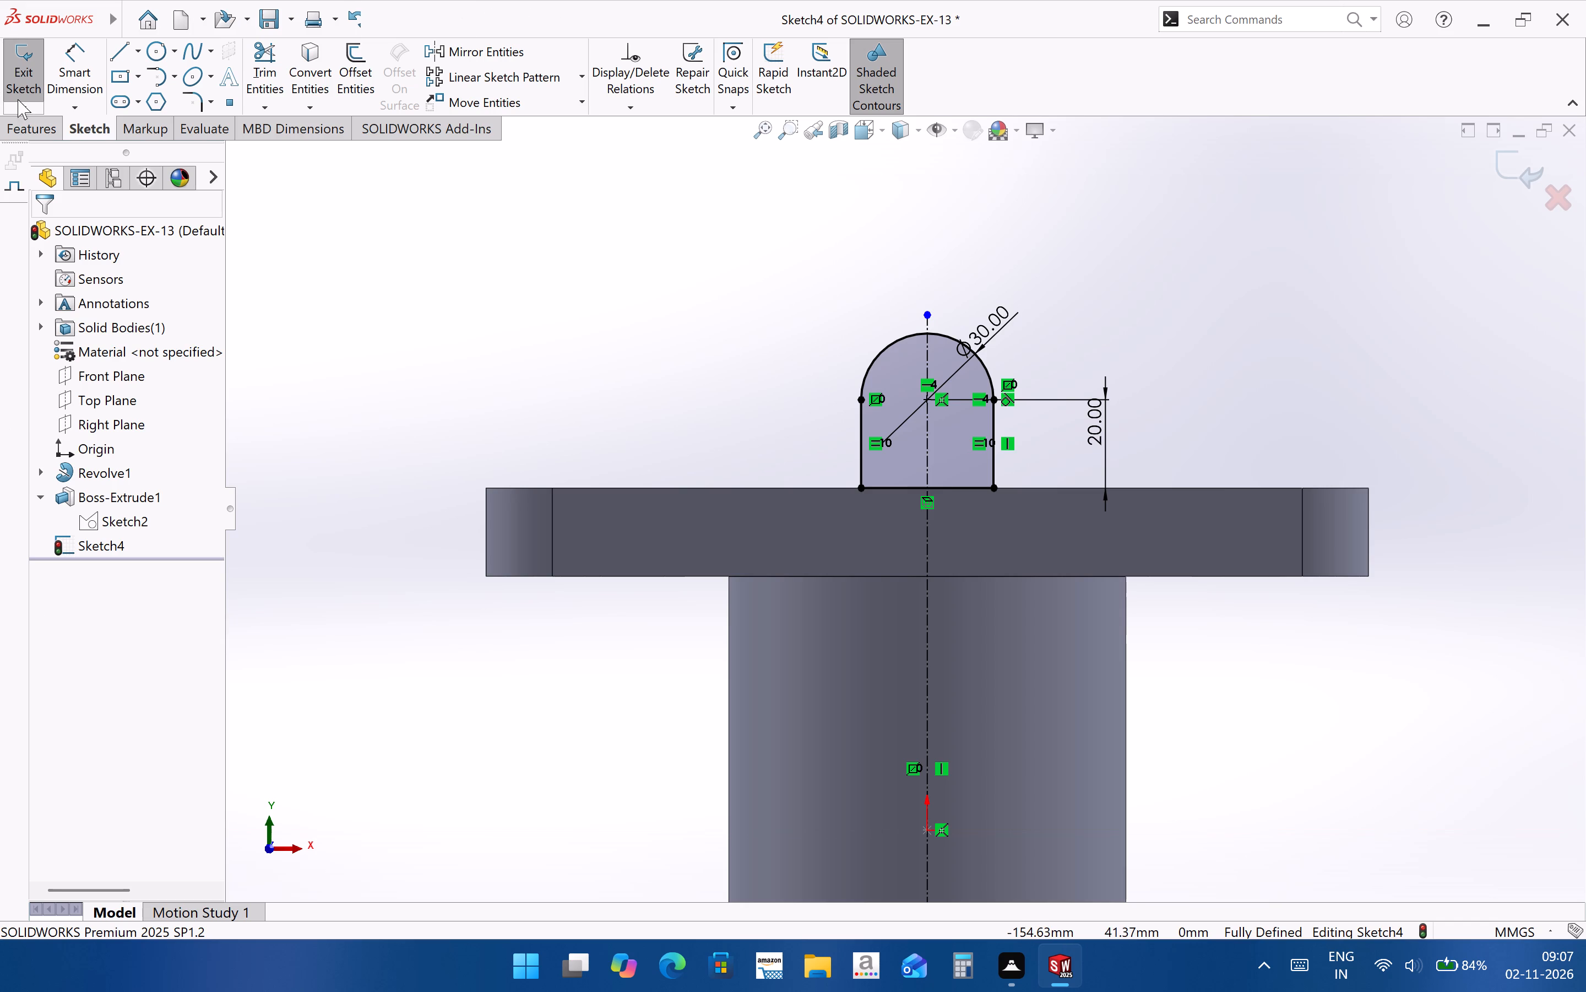
{"action": "left_click", "coordinate": [156, 45]}
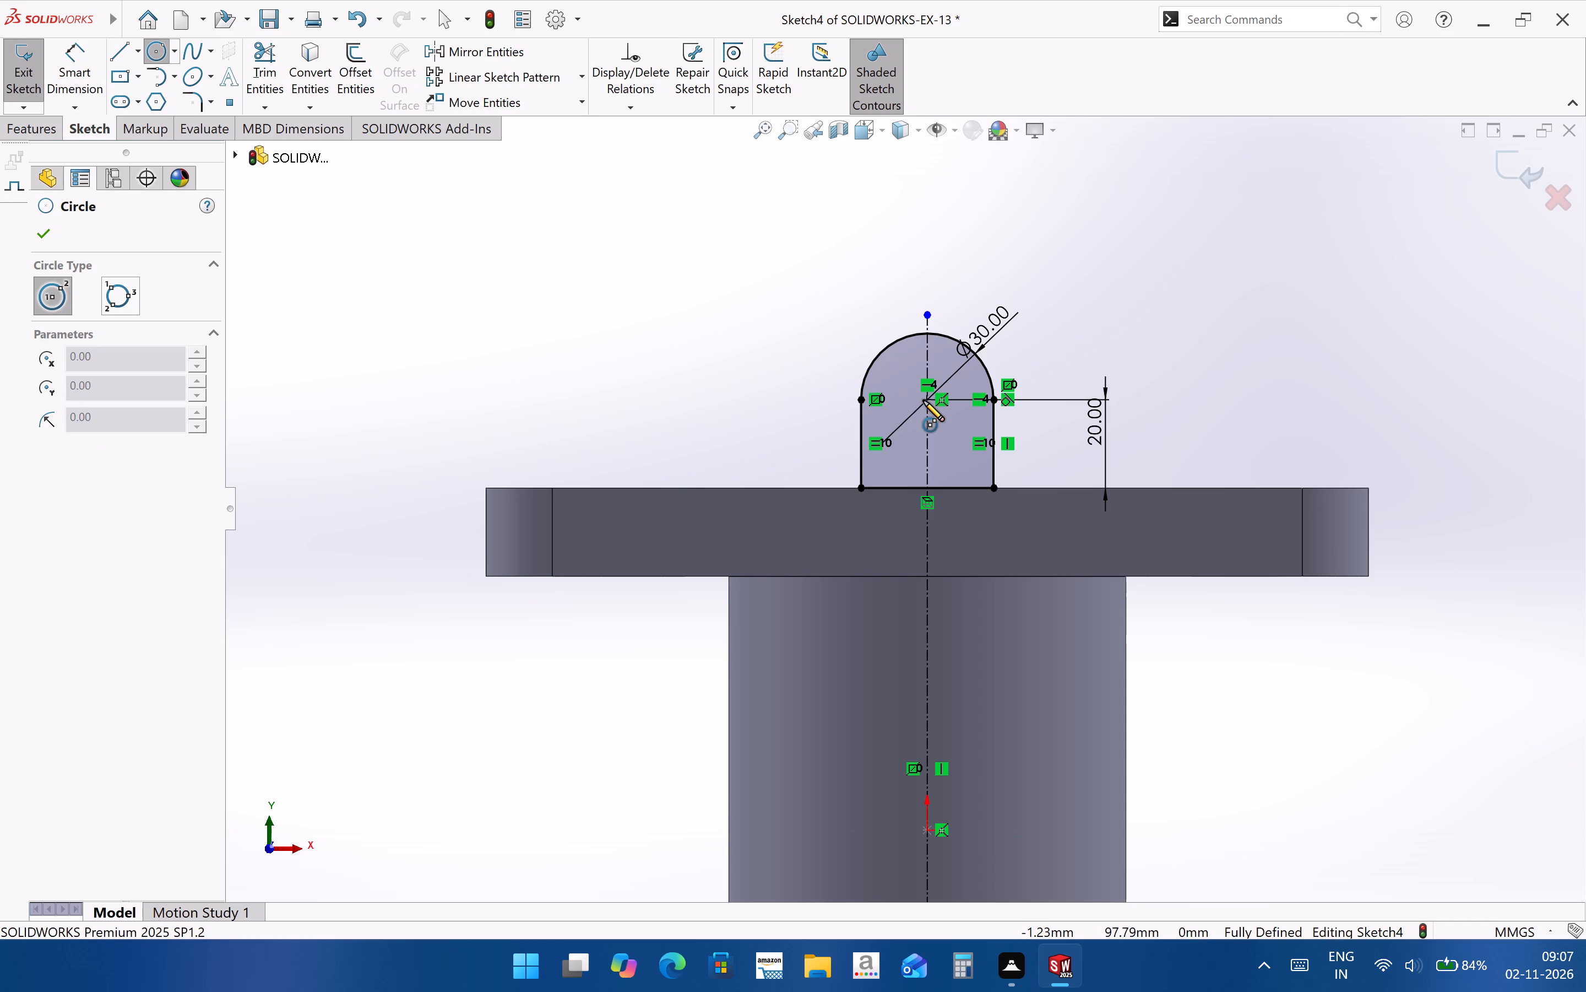
{"action": "left_click", "coordinate": [927, 397]}
{"action": "left_click", "coordinate": [942, 380]}
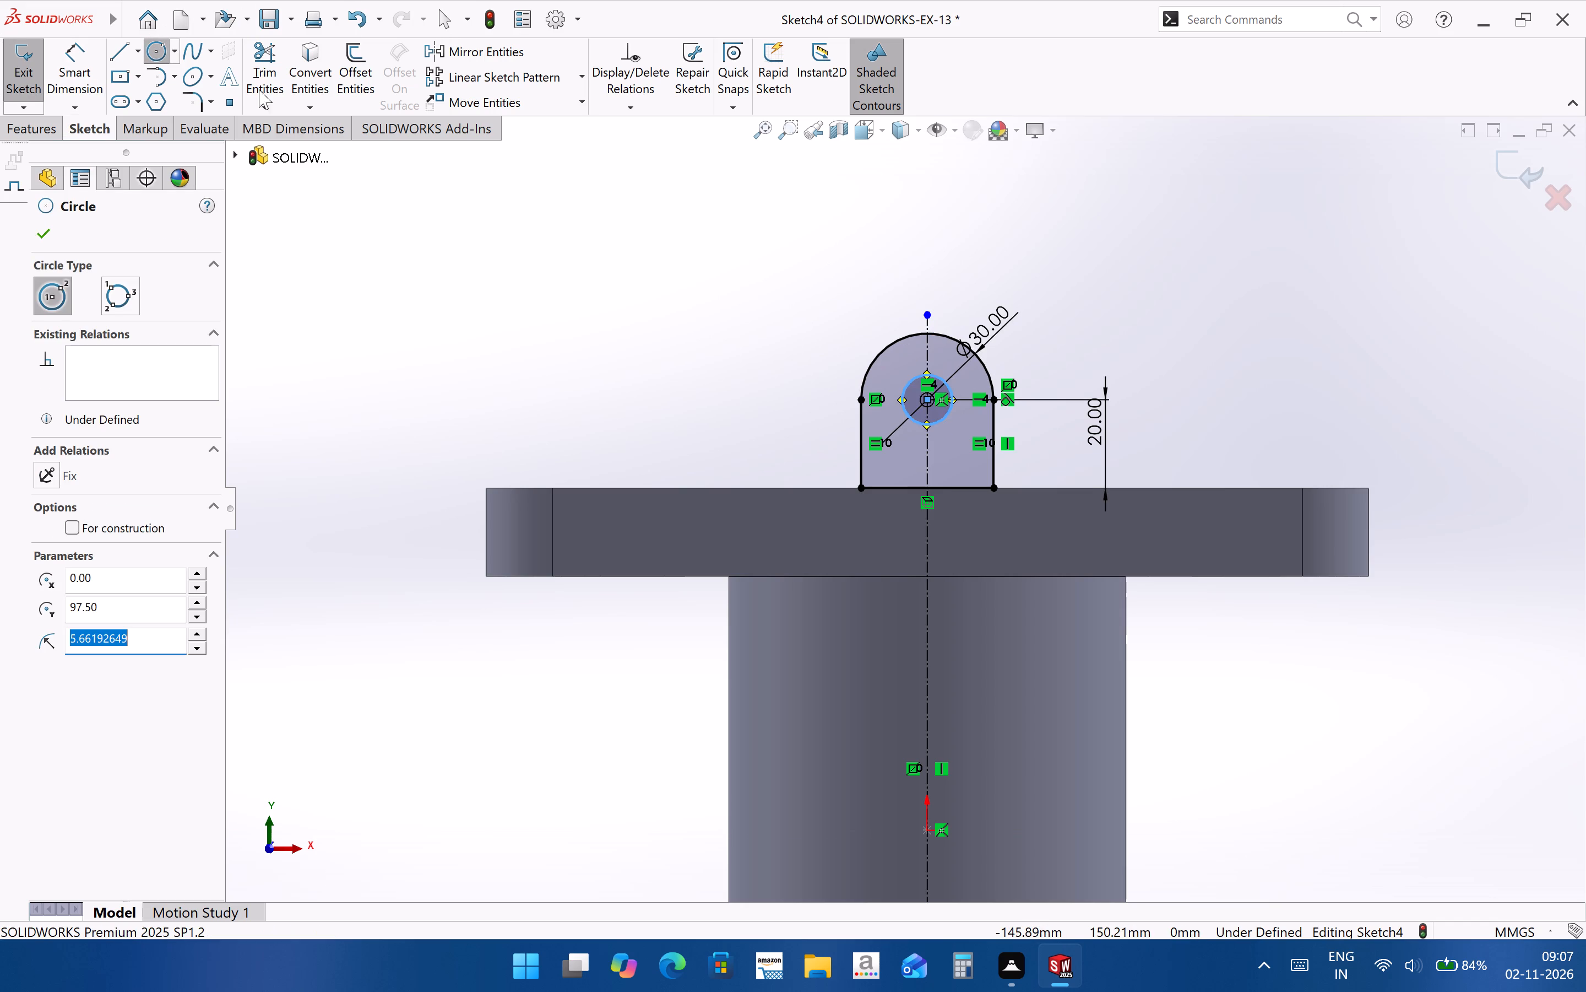
{"action": "left_click", "coordinate": [58, 55]}
{"action": "left_click", "coordinate": [910, 383]}
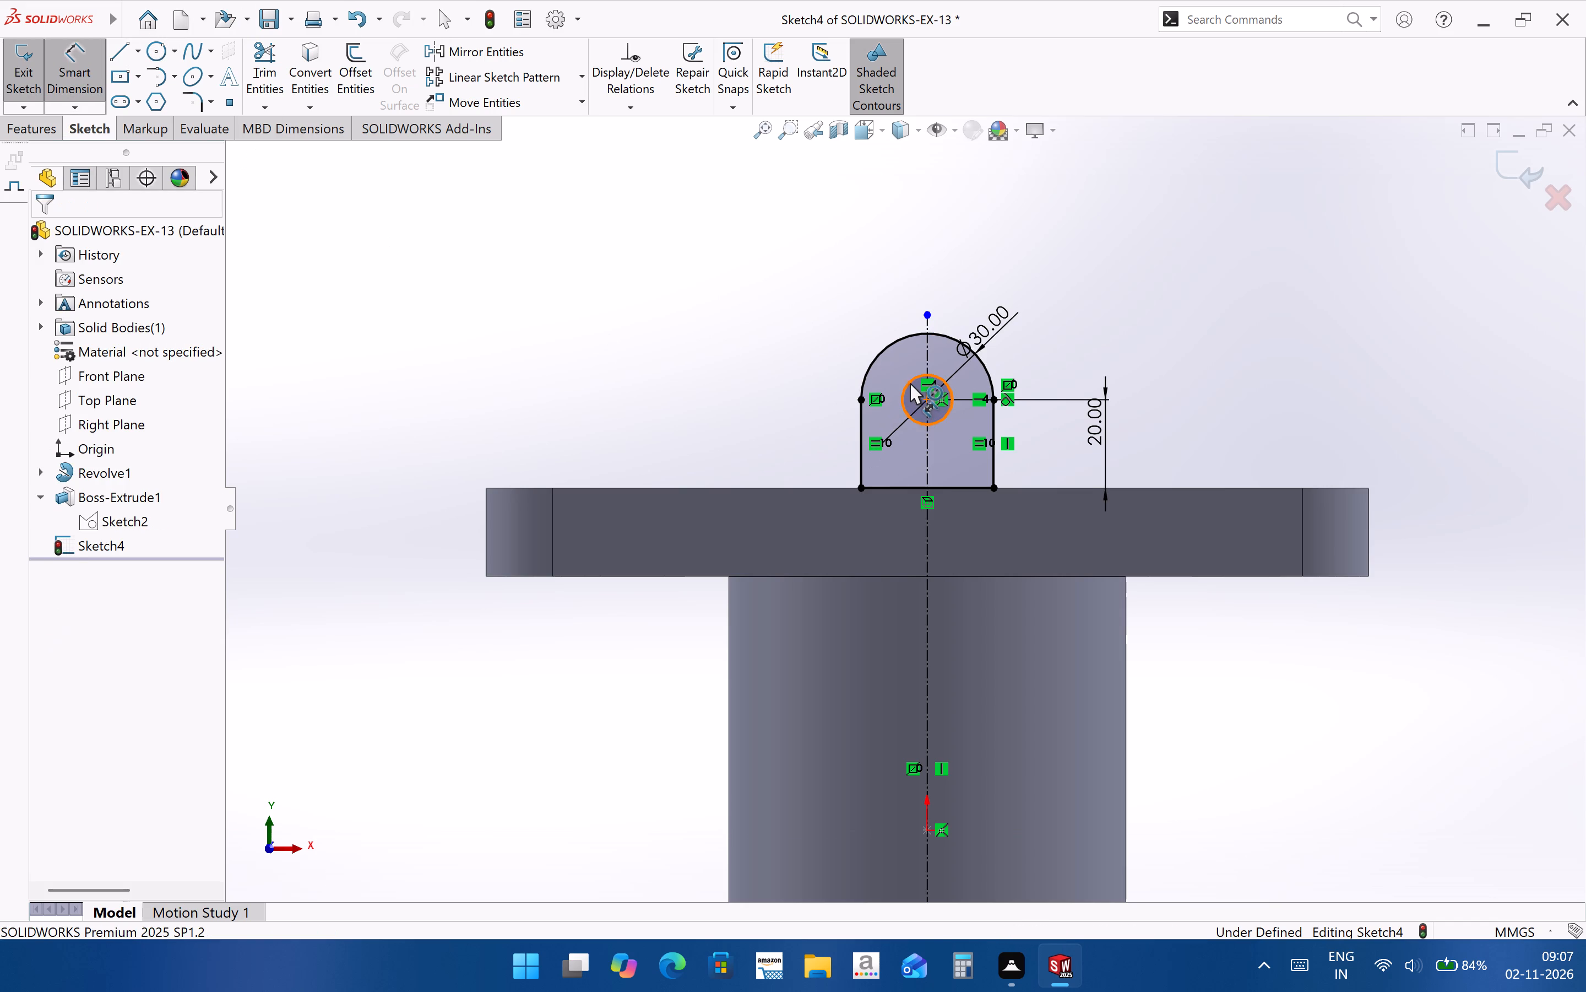
{"action": "left_click", "coordinate": [798, 308]}
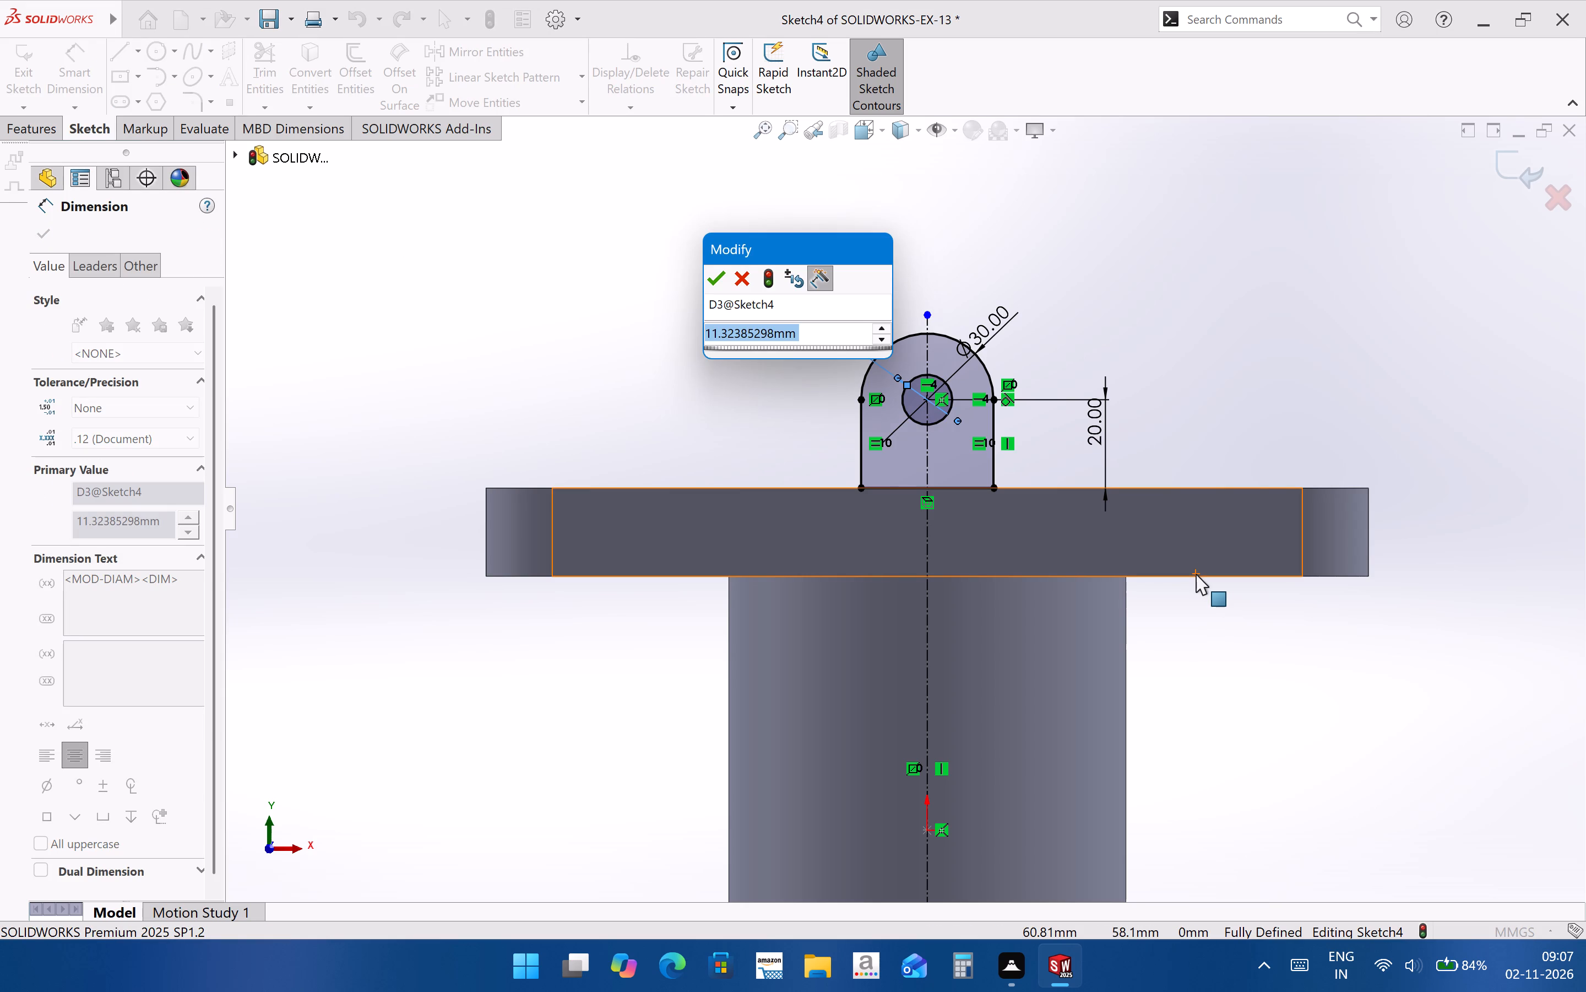
{"action": "type", "text": "20"}
{"action": "key", "text": "Return"}
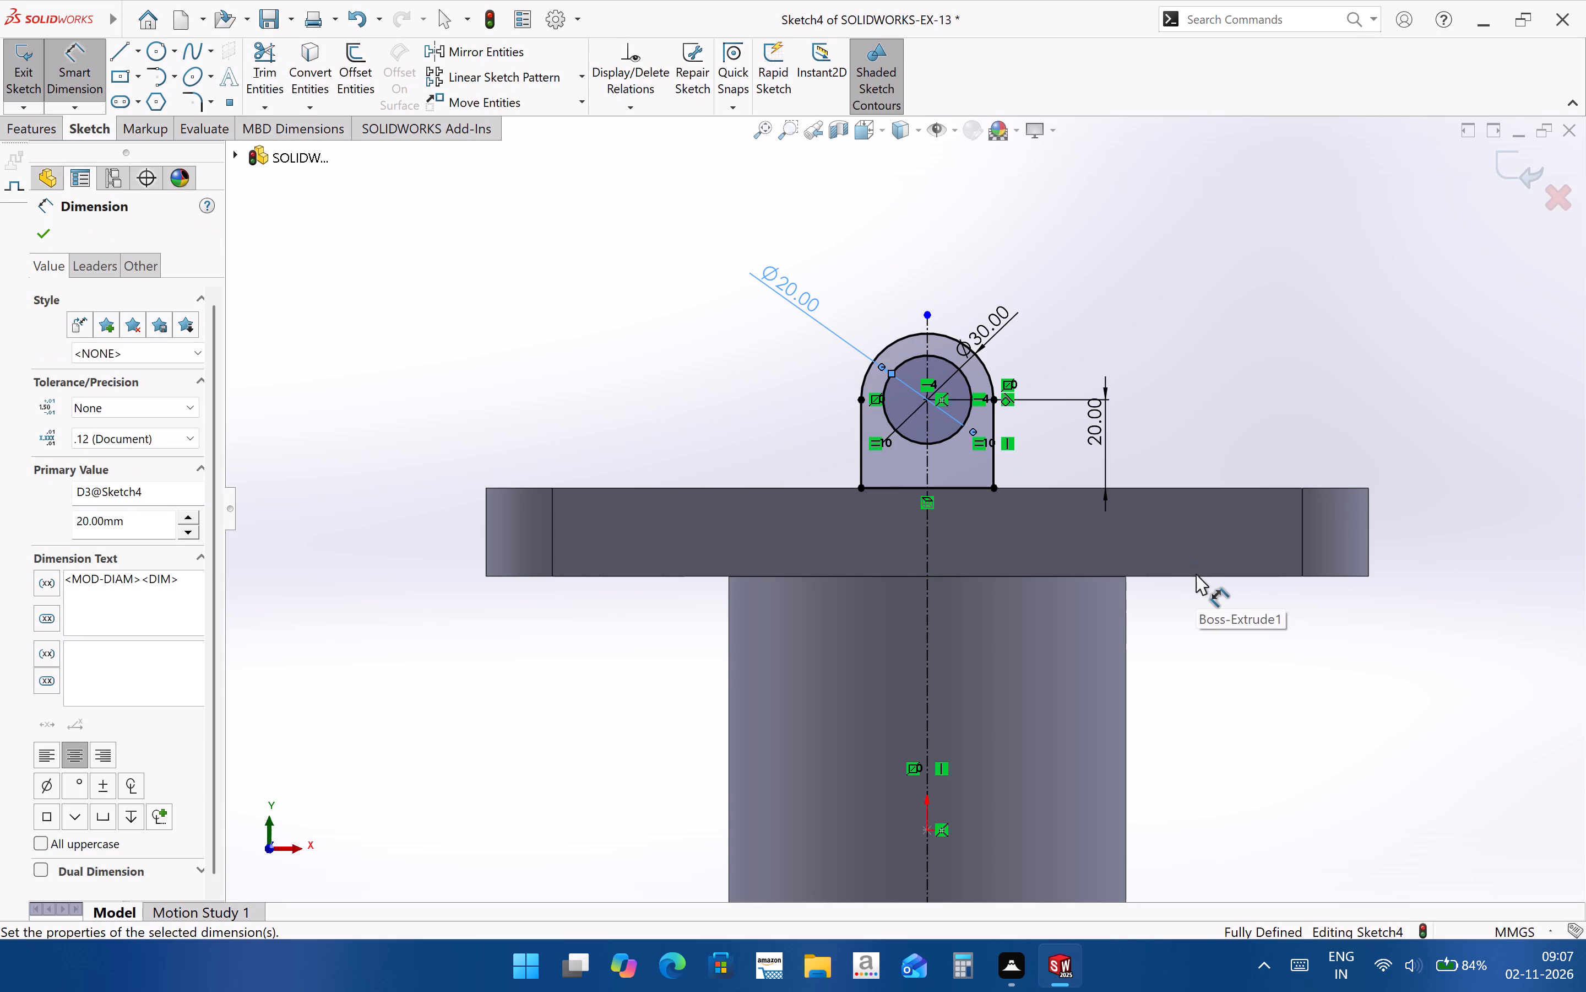
{"action": "left_click", "coordinate": [1278, 455]}
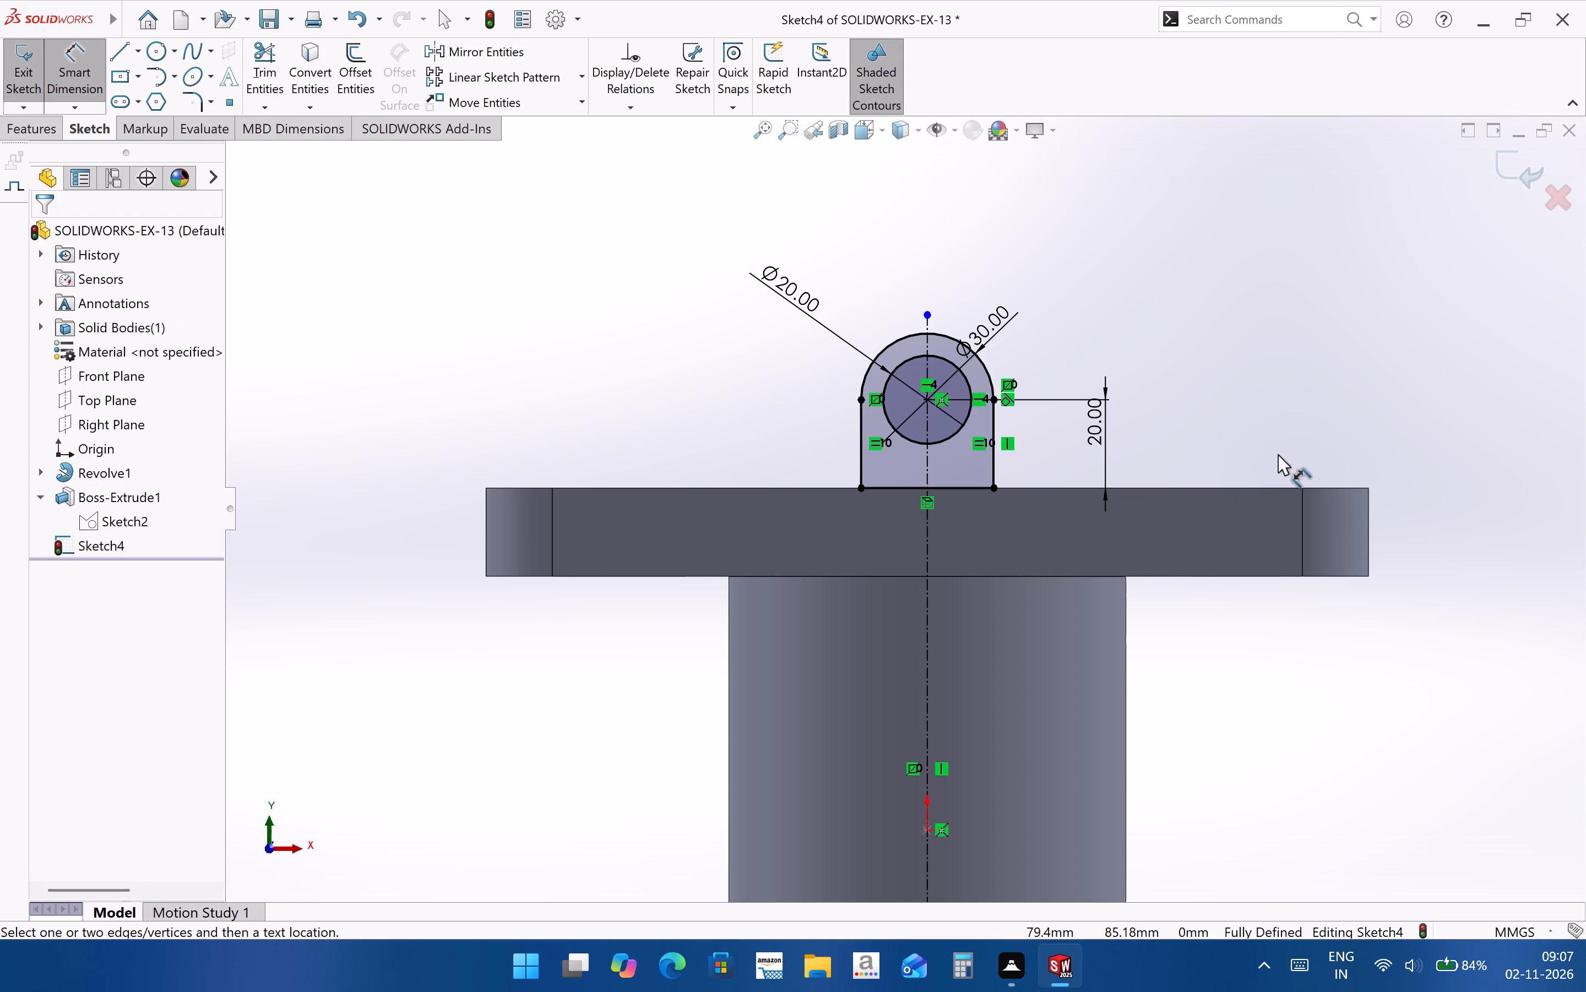
Examine the placement of the holed round-topped profile on the plate from several angles.
{"action": "scroll", "coordinate": [825, 559], "scroll_direction": "up", "scroll_amount": 2}
{"action": "middle_click_drag", "start_coordinate": [872, 547], "coordinate": [969, 608]}
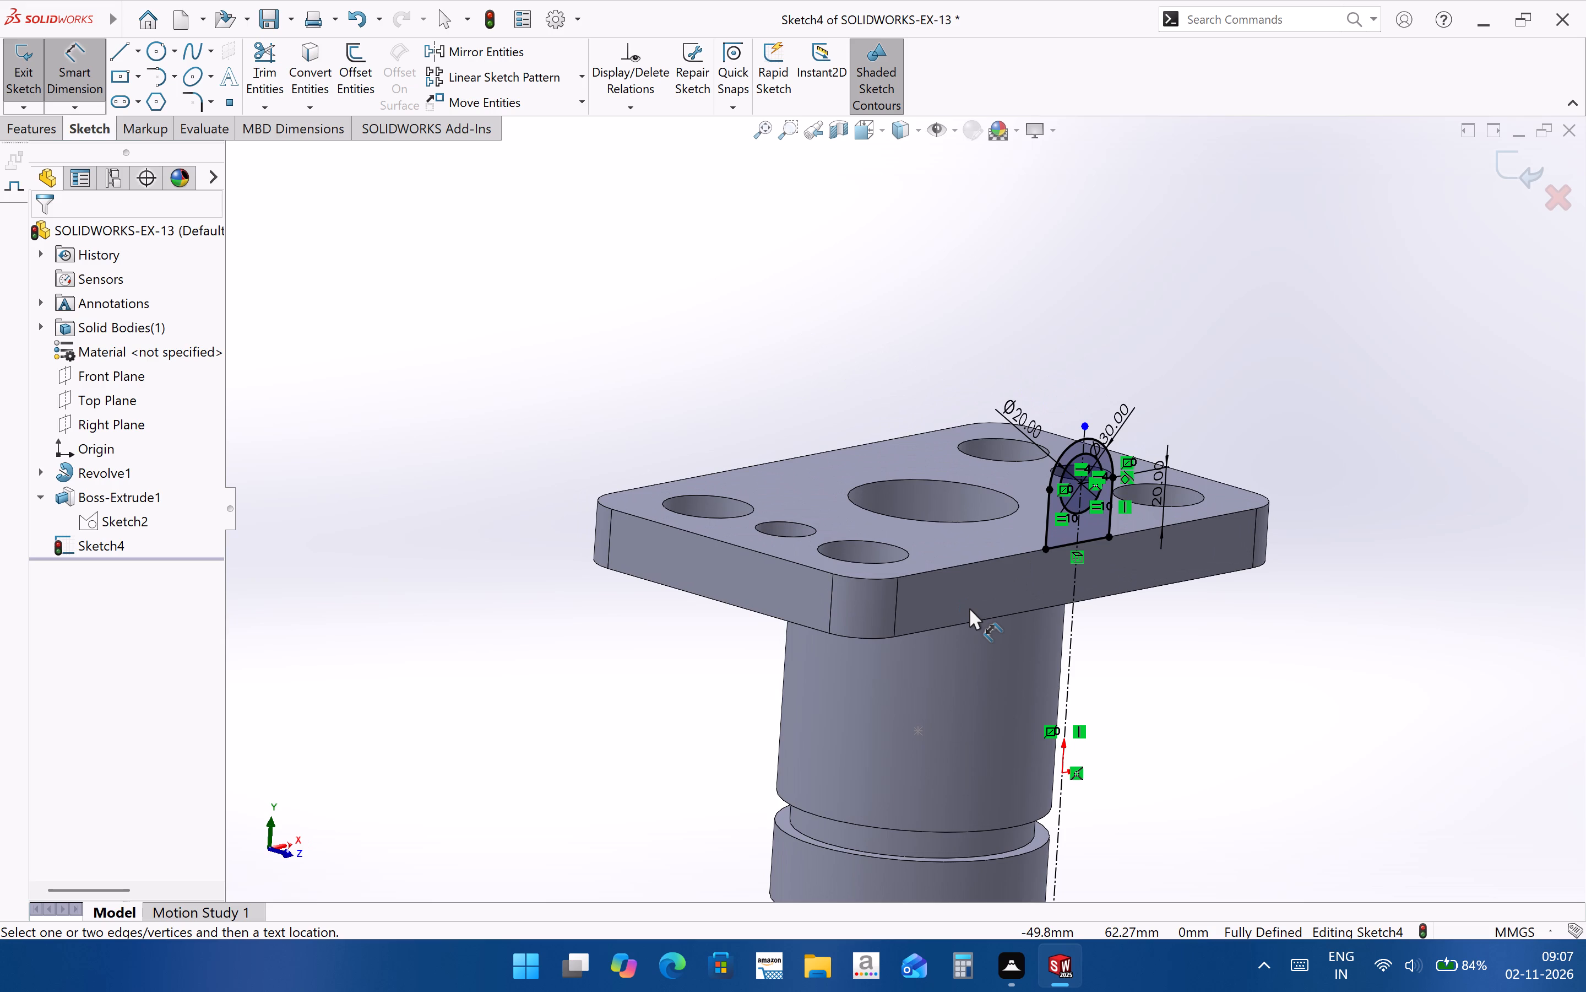
{"action": "scroll", "coordinate": [969, 608], "scroll_direction": "up", "scroll_amount": 1}
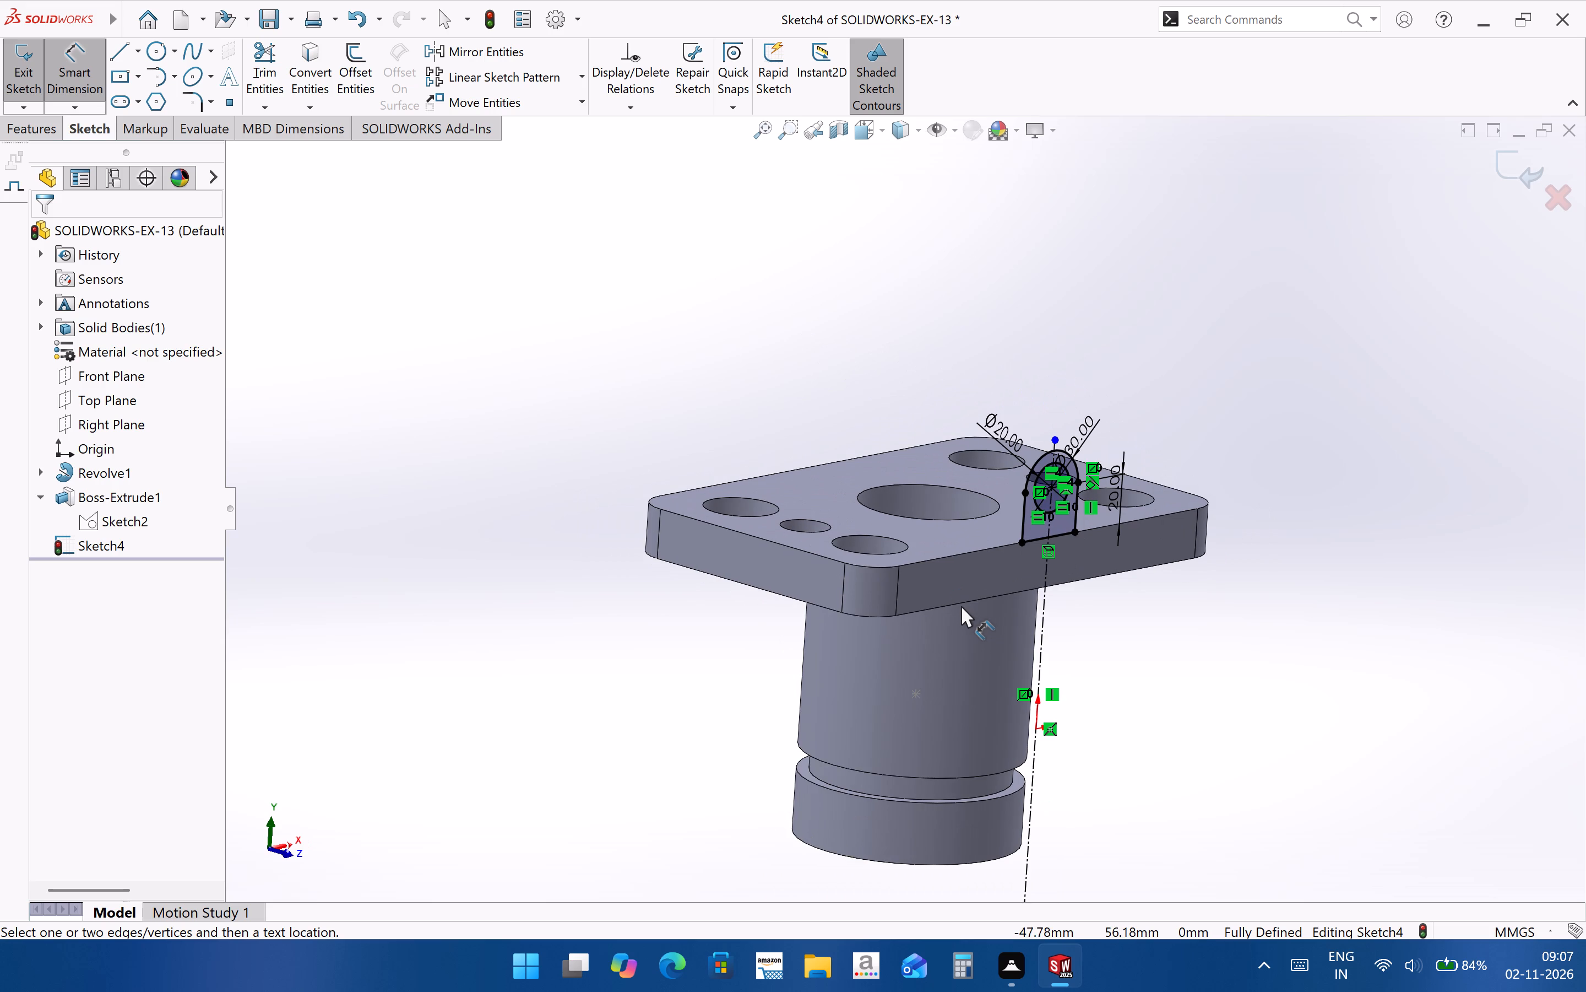
{"action": "scroll", "coordinate": [960, 606], "scroll_direction": "up", "scroll_amount": 4}
{"action": "middle_click_drag", "start_coordinate": [931, 596], "coordinate": [904, 552]}
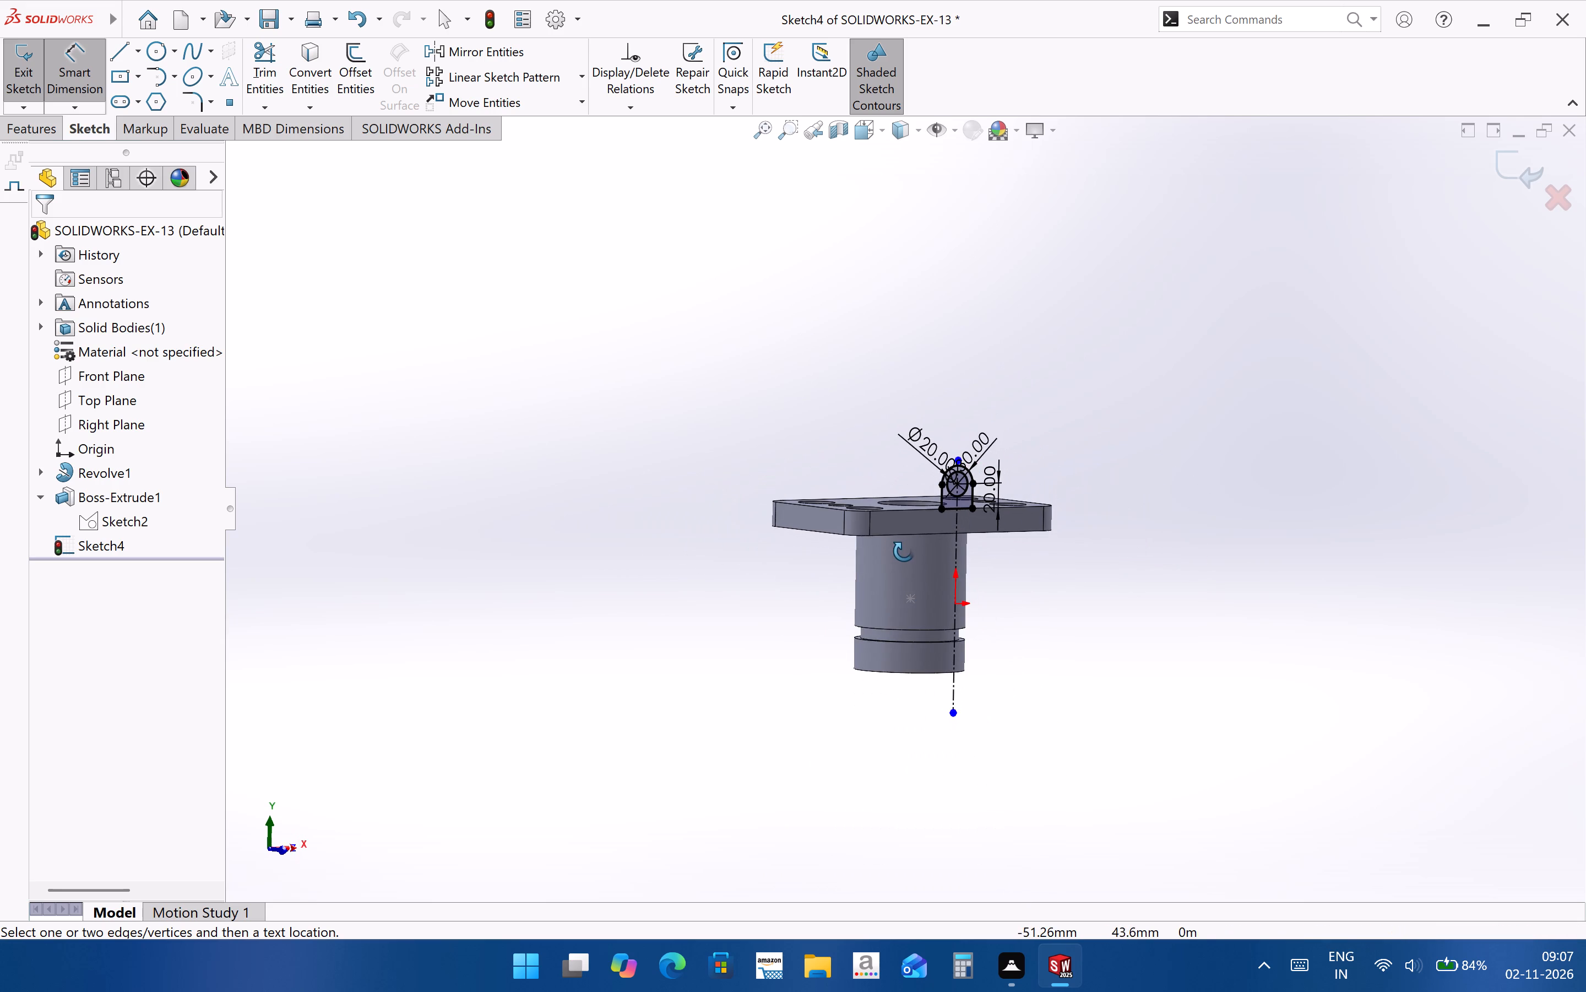
{"action": "middle_click_drag", "start_coordinate": [904, 552], "coordinate": [974, 594]}
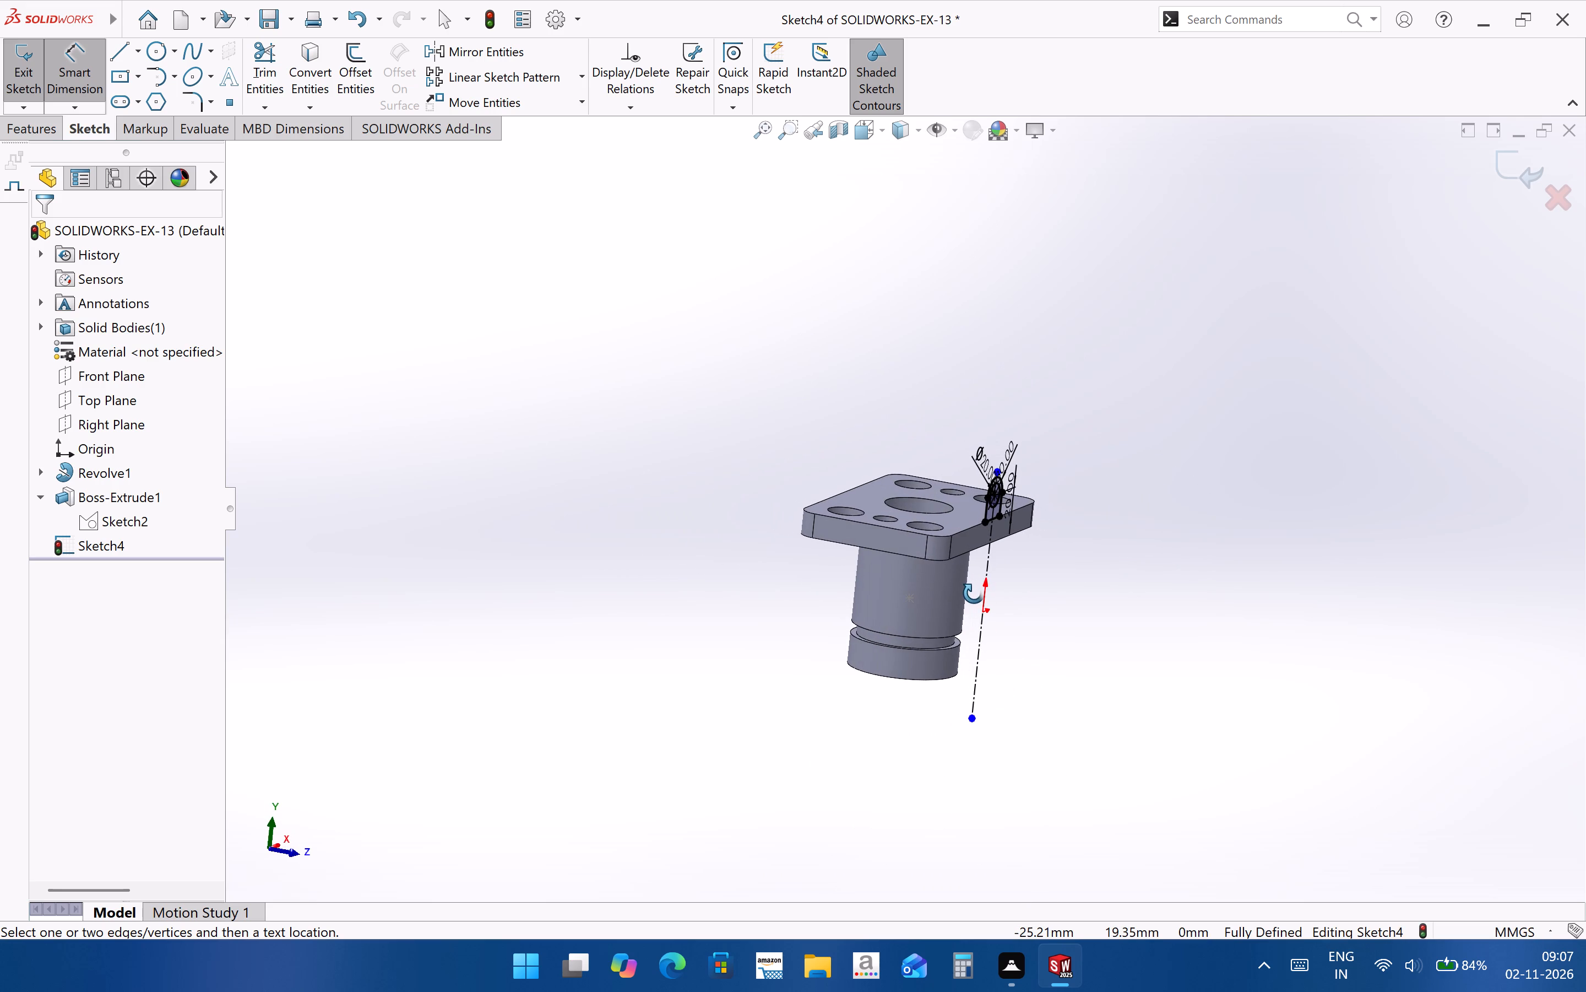
{"action": "middle_click_drag", "start_coordinate": [974, 594], "coordinate": [972, 594]}
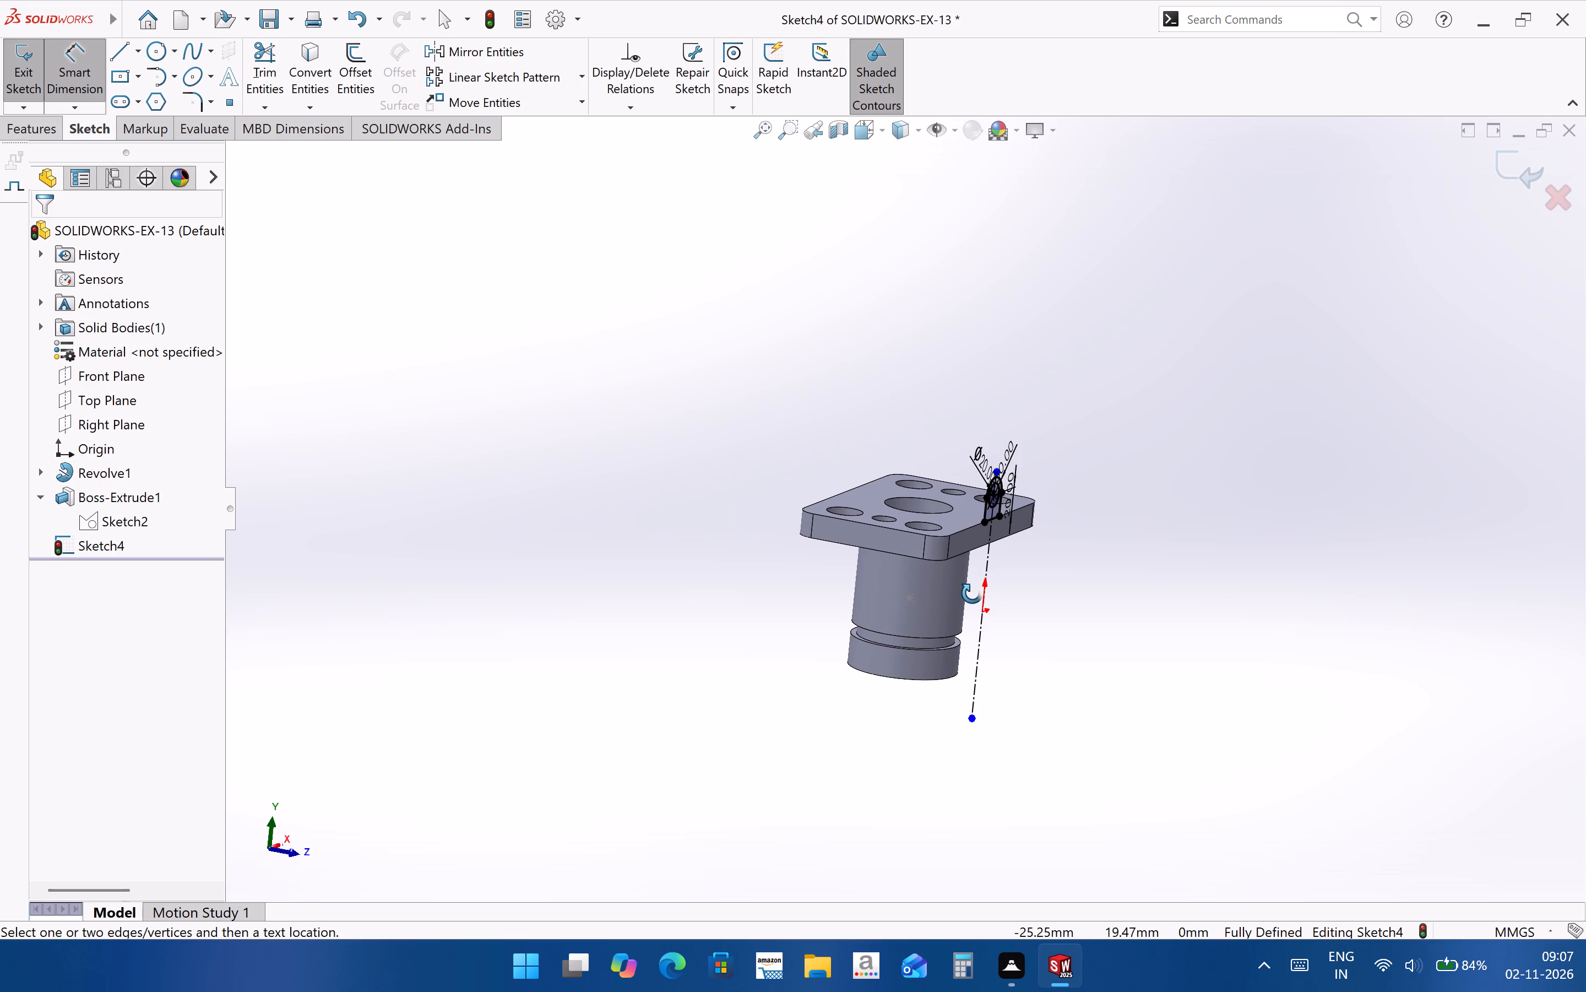
{"action": "middle_click_drag", "start_coordinate": [972, 594], "coordinate": [971, 594]}
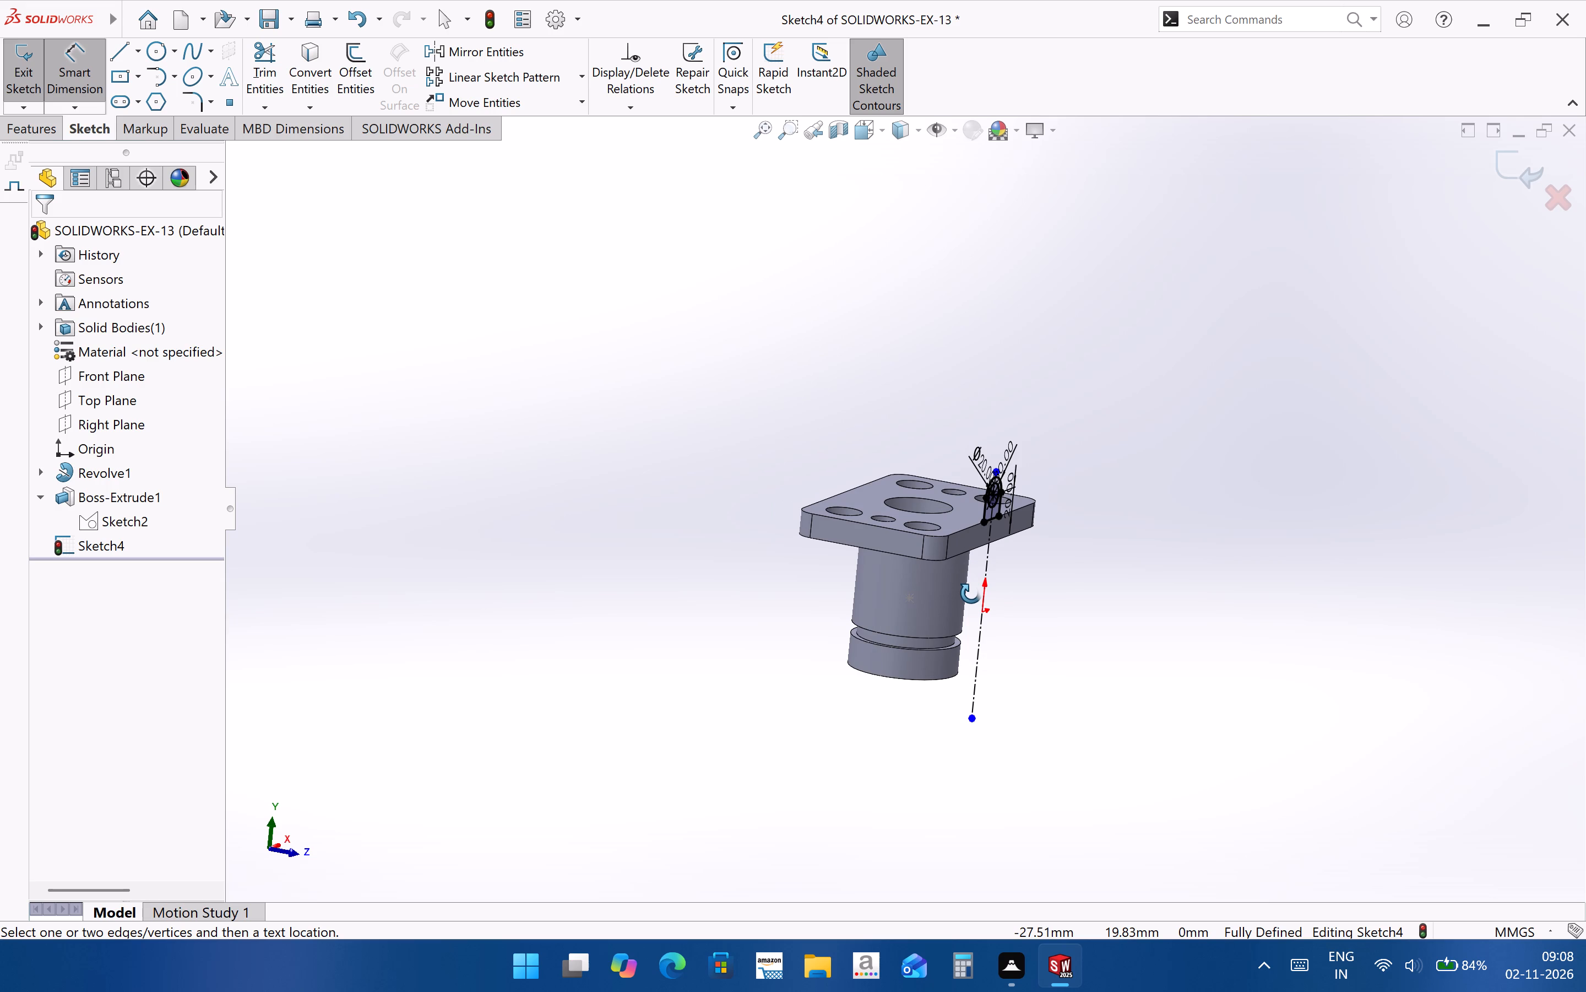
{"action": "middle_click_drag", "start_coordinate": [971, 594], "coordinate": [968, 580]}
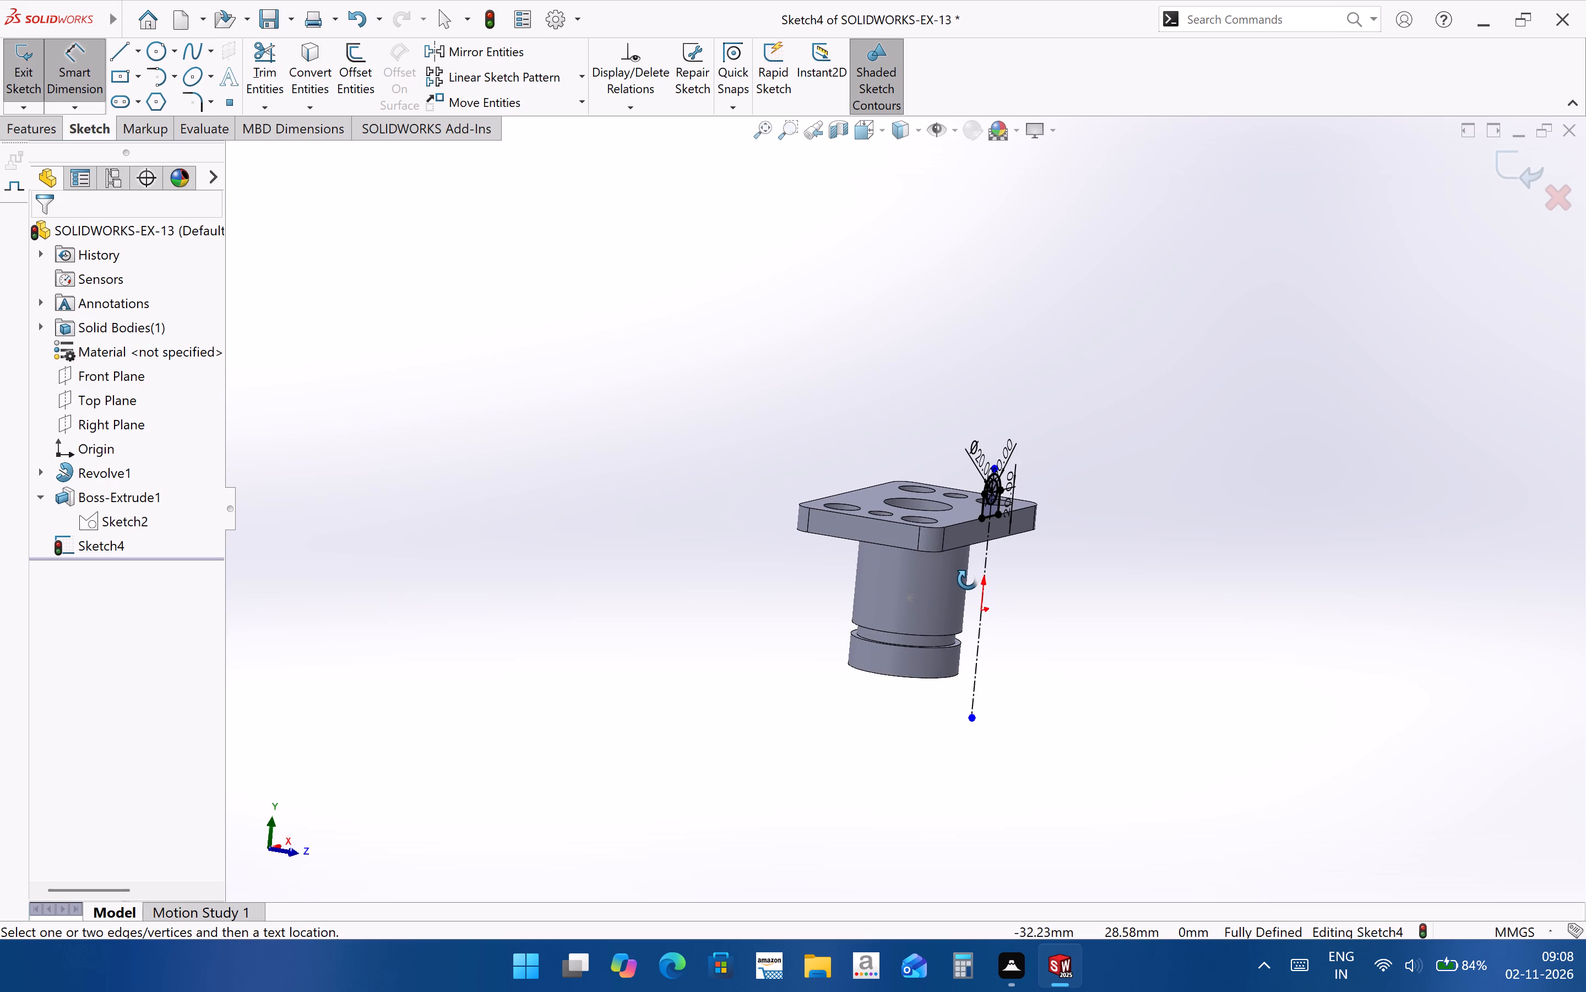
{"action": "middle_click_drag", "start_coordinate": [968, 580], "coordinate": [1007, 611]}
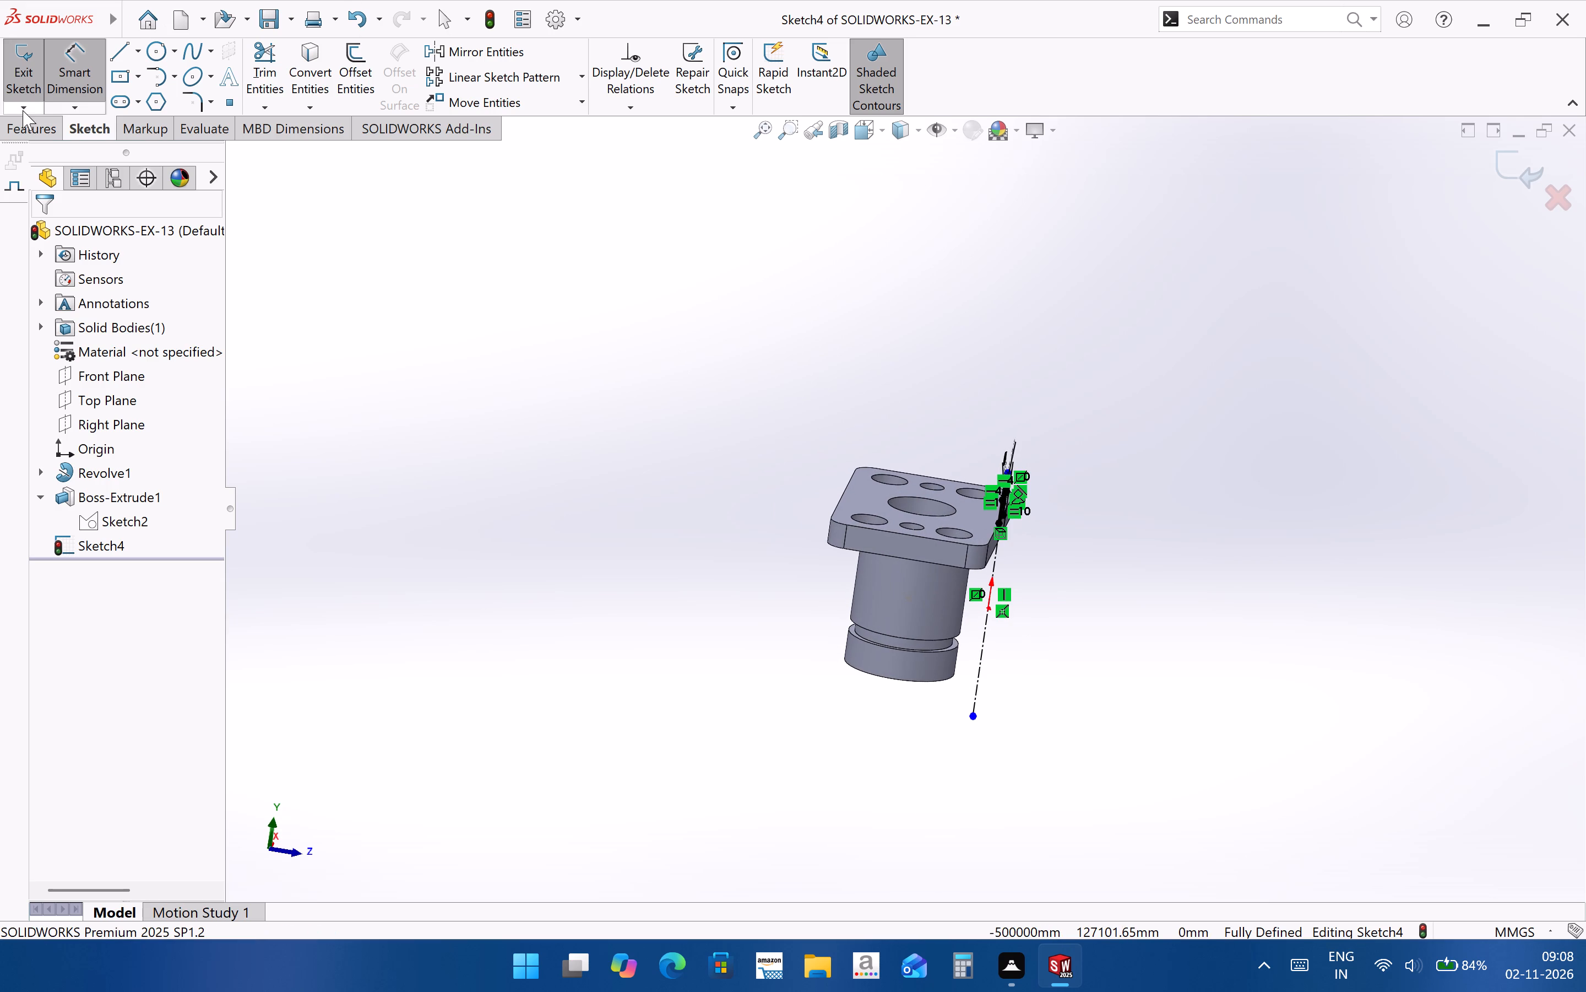
Extrude the holed round-topped profile 15 mm blind in the reversed direction, inward over the plate, with the result merged.
{"action": "left_click", "coordinate": [28, 118]}
{"action": "left_click", "coordinate": [33, 73]}
{"action": "scroll", "coordinate": [1016, 562], "scroll_direction": "down", "scroll_amount": 4}
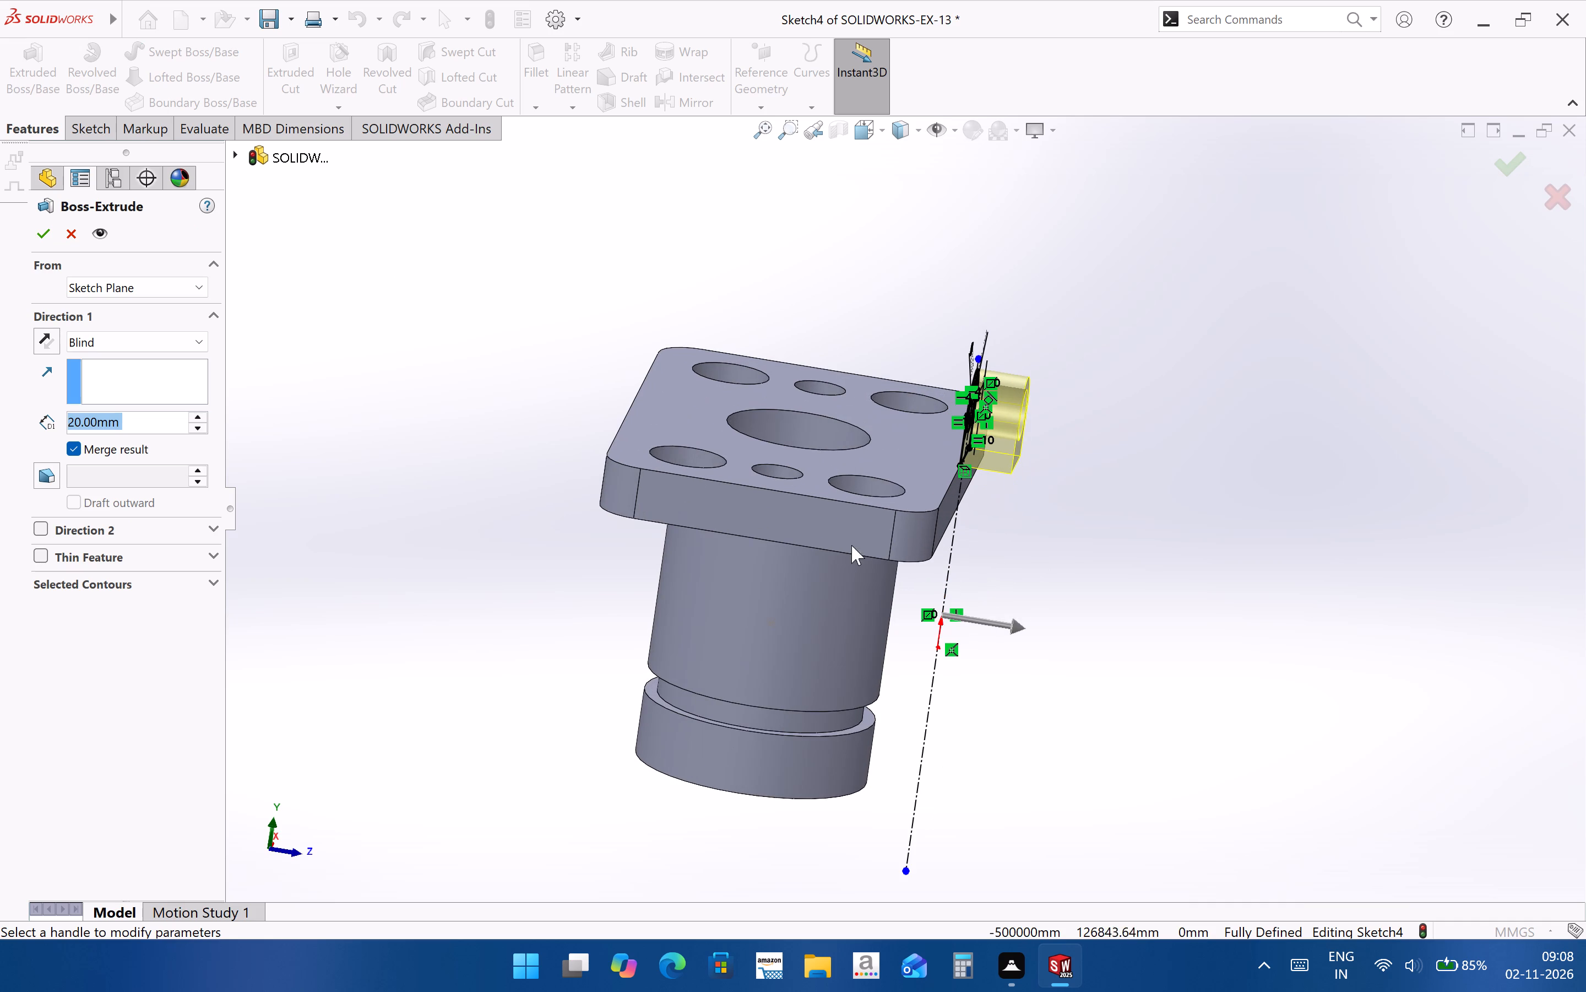
{"action": "left_click", "coordinate": [45, 332]}
{"action": "scroll", "coordinate": [873, 465], "scroll_direction": "down", "scroll_amount": 2}
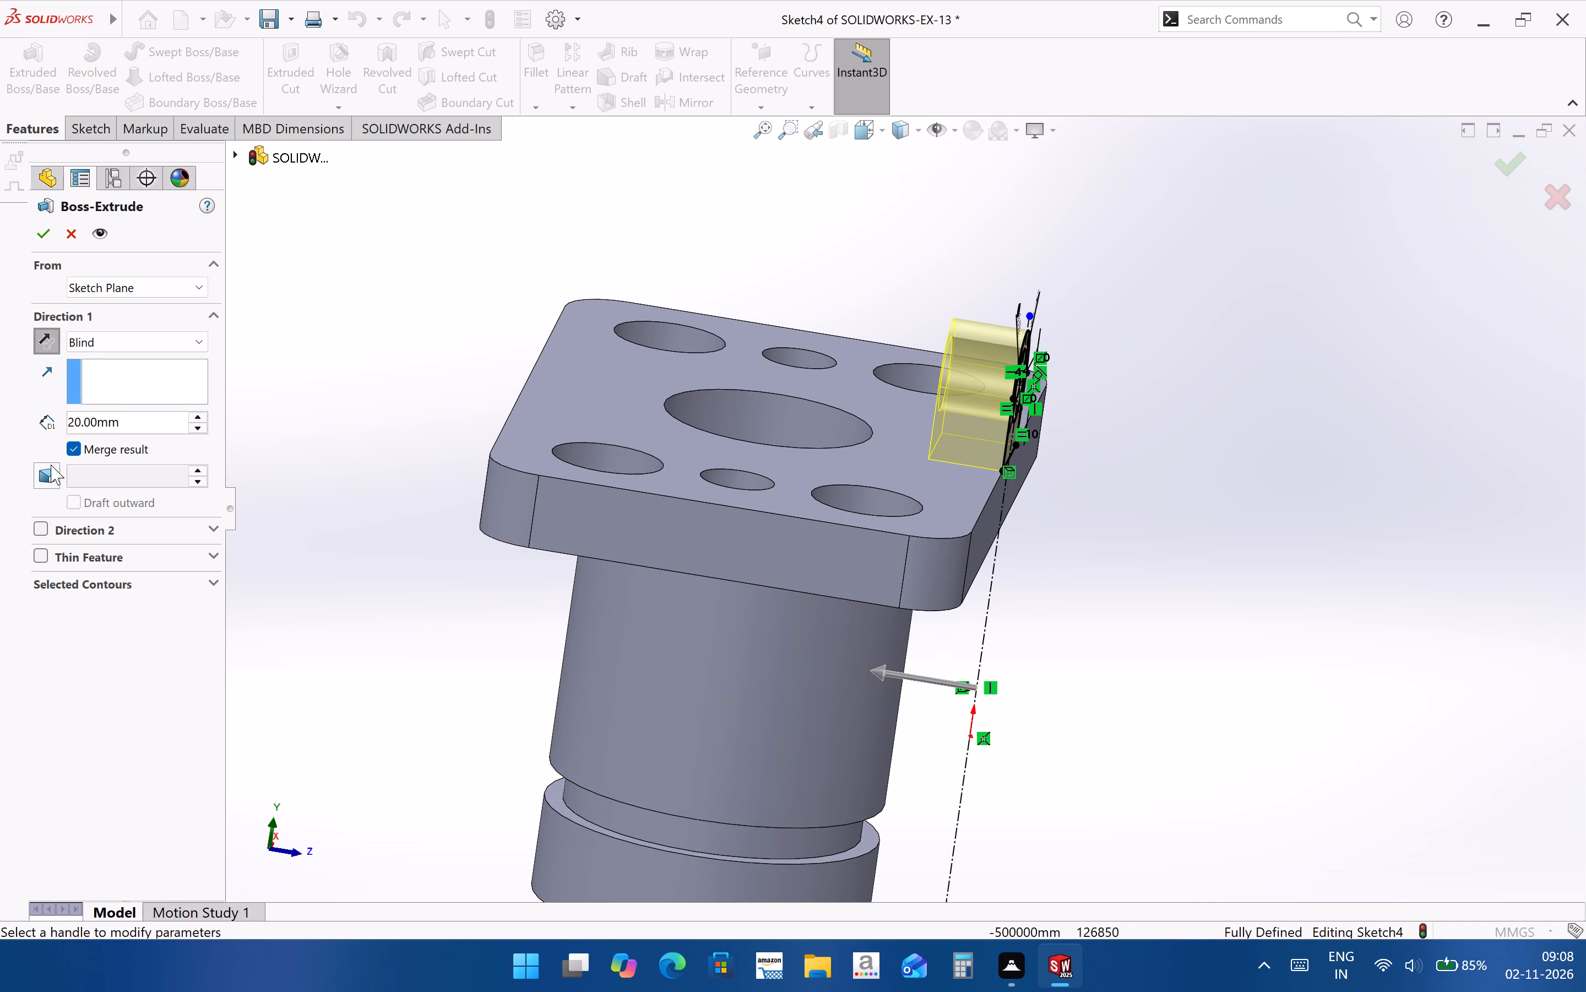
{"action": "left_click_drag", "start_coordinate": [137, 426], "coordinate": [14, 420]}
{"action": "type", "text": "15"}
{"action": "key", "text": "Return"}
{"action": "left_click", "coordinate": [36, 222]}
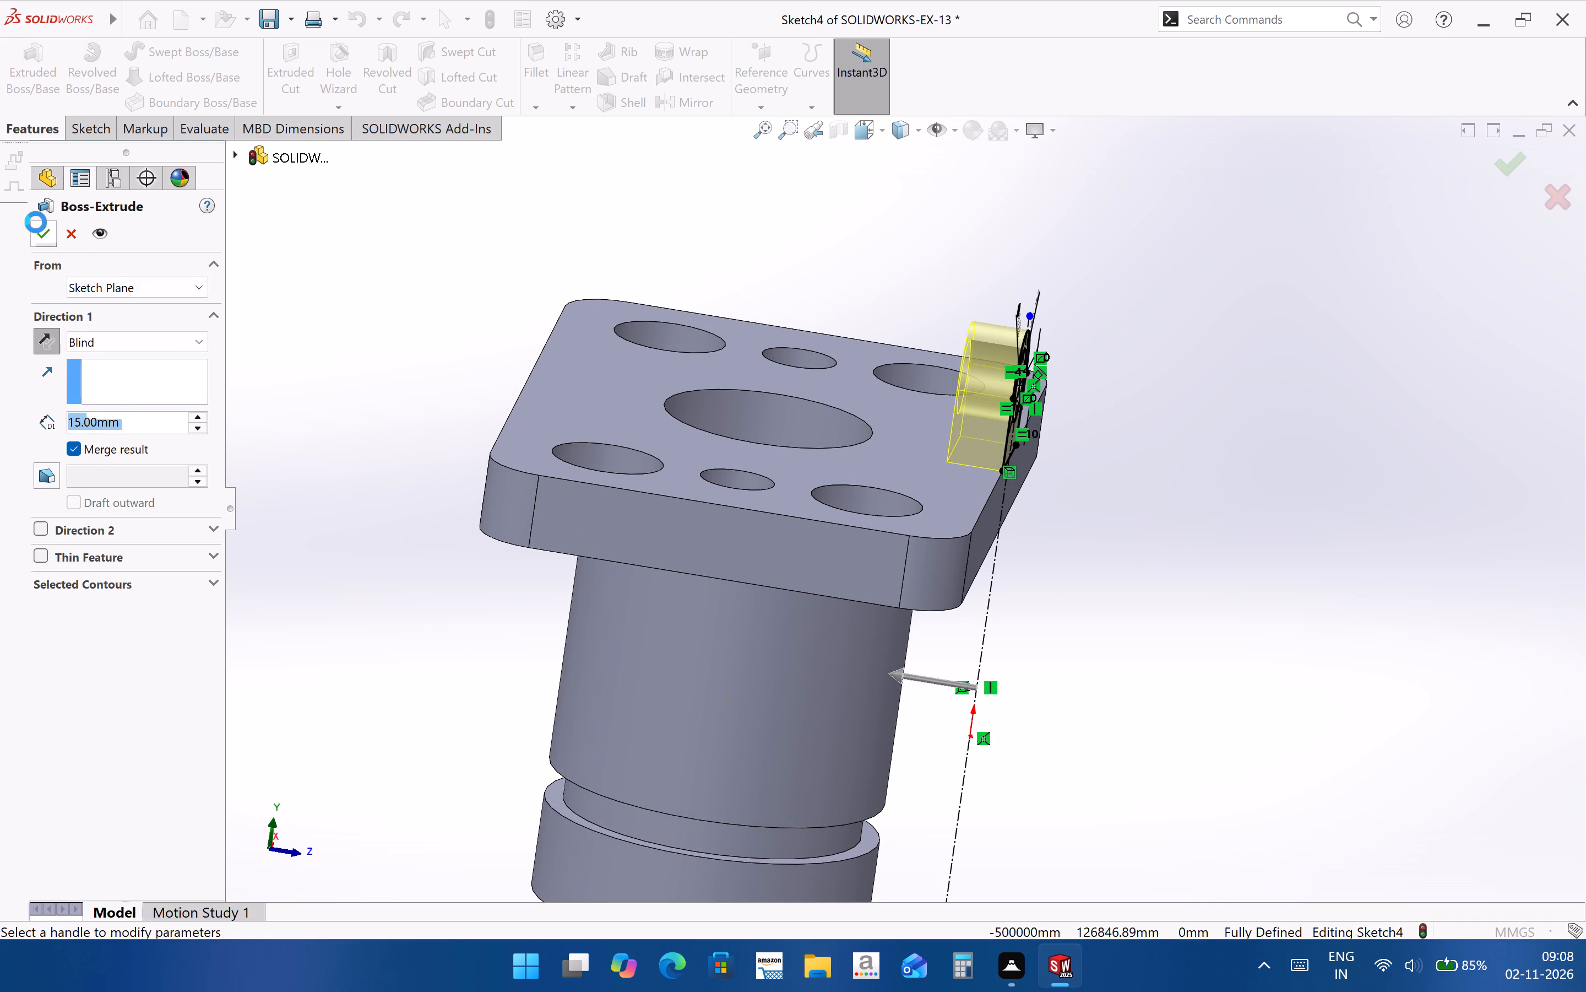
{"action": "left_click", "coordinate": [1223, 587]}
{"action": "middle_click_drag", "start_coordinate": [1040, 543], "coordinate": [1198, 629]}
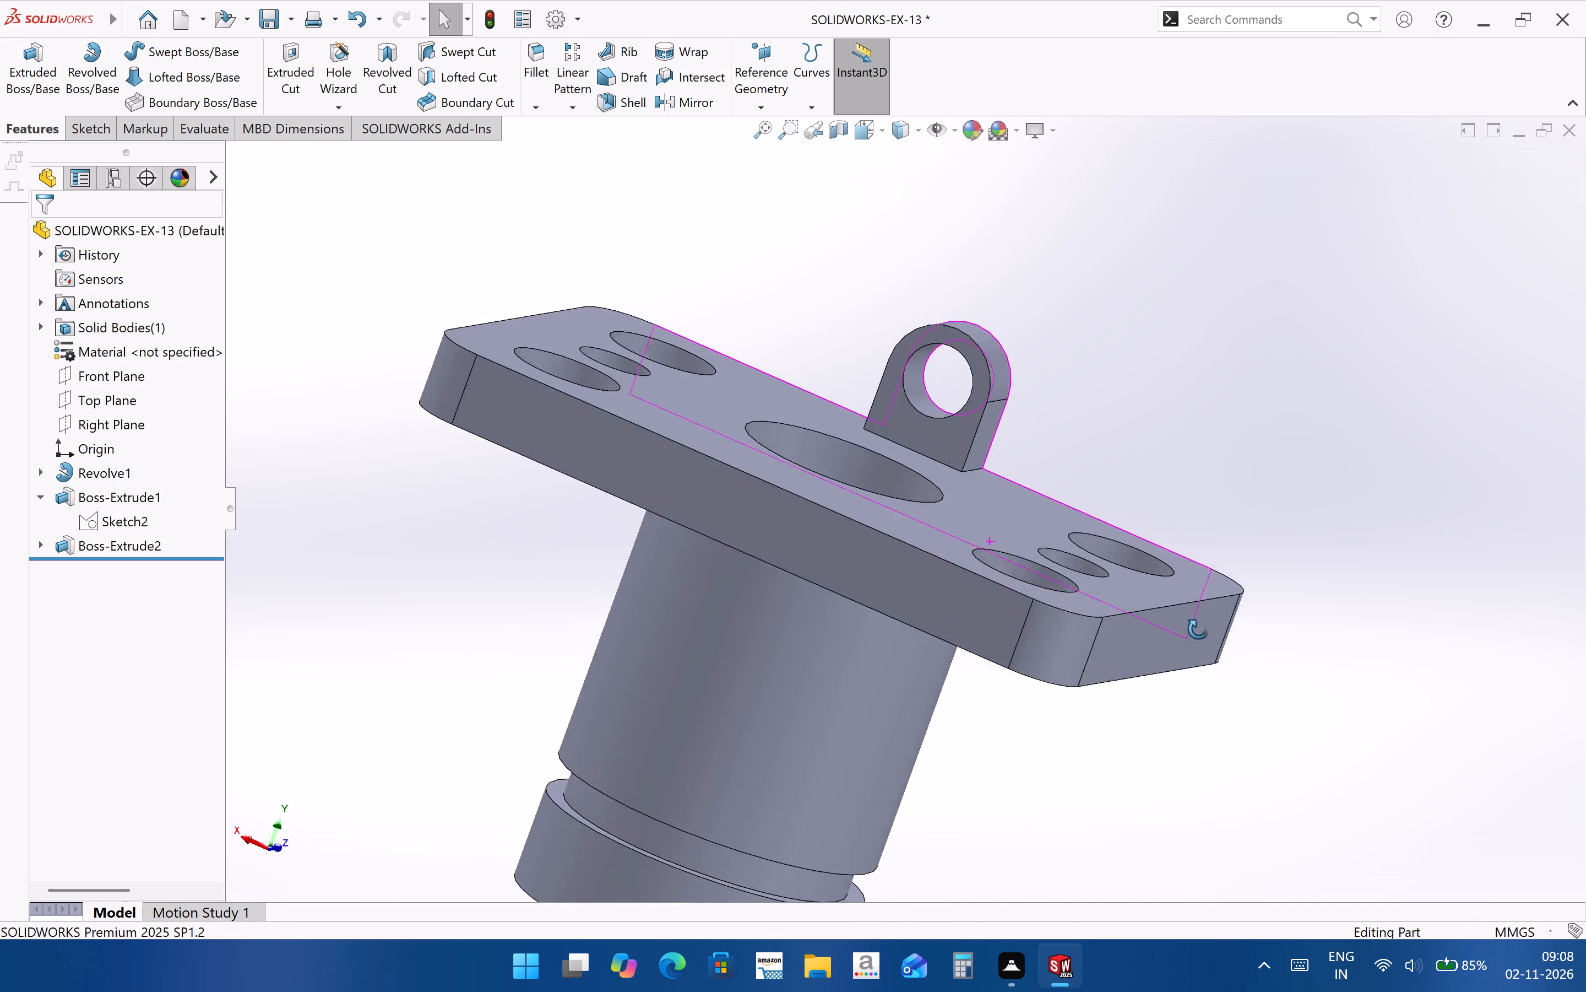
Examine the lug and its 20 mm hole on the plate from several angles.
{"action": "middle_click_drag", "start_coordinate": [1198, 629], "coordinate": [1204, 664]}
{"action": "left_click", "coordinate": [1321, 544]}
{"action": "scroll", "coordinate": [870, 392], "scroll_direction": "down", "scroll_amount": 3}
{"action": "middle_click_drag", "start_coordinate": [996, 453], "coordinate": [1089, 572]}
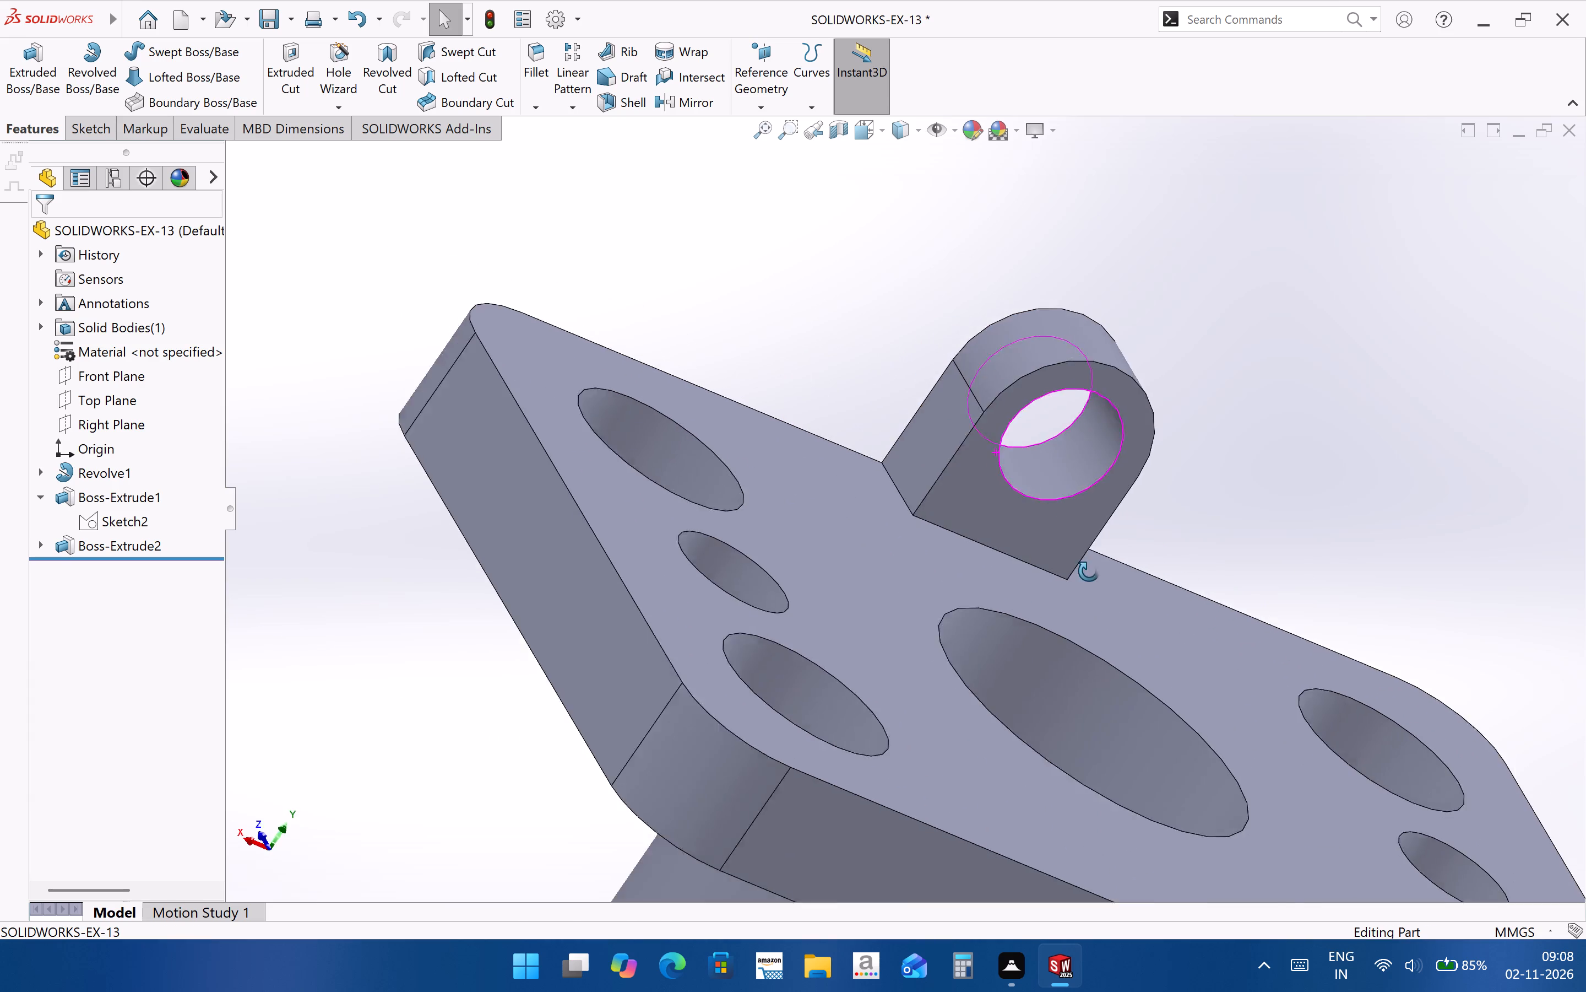
{"action": "middle_click_drag", "start_coordinate": [1089, 572], "coordinate": [1013, 644]}
{"action": "middle_click_drag", "start_coordinate": [1031, 520], "coordinate": [1028, 515]}
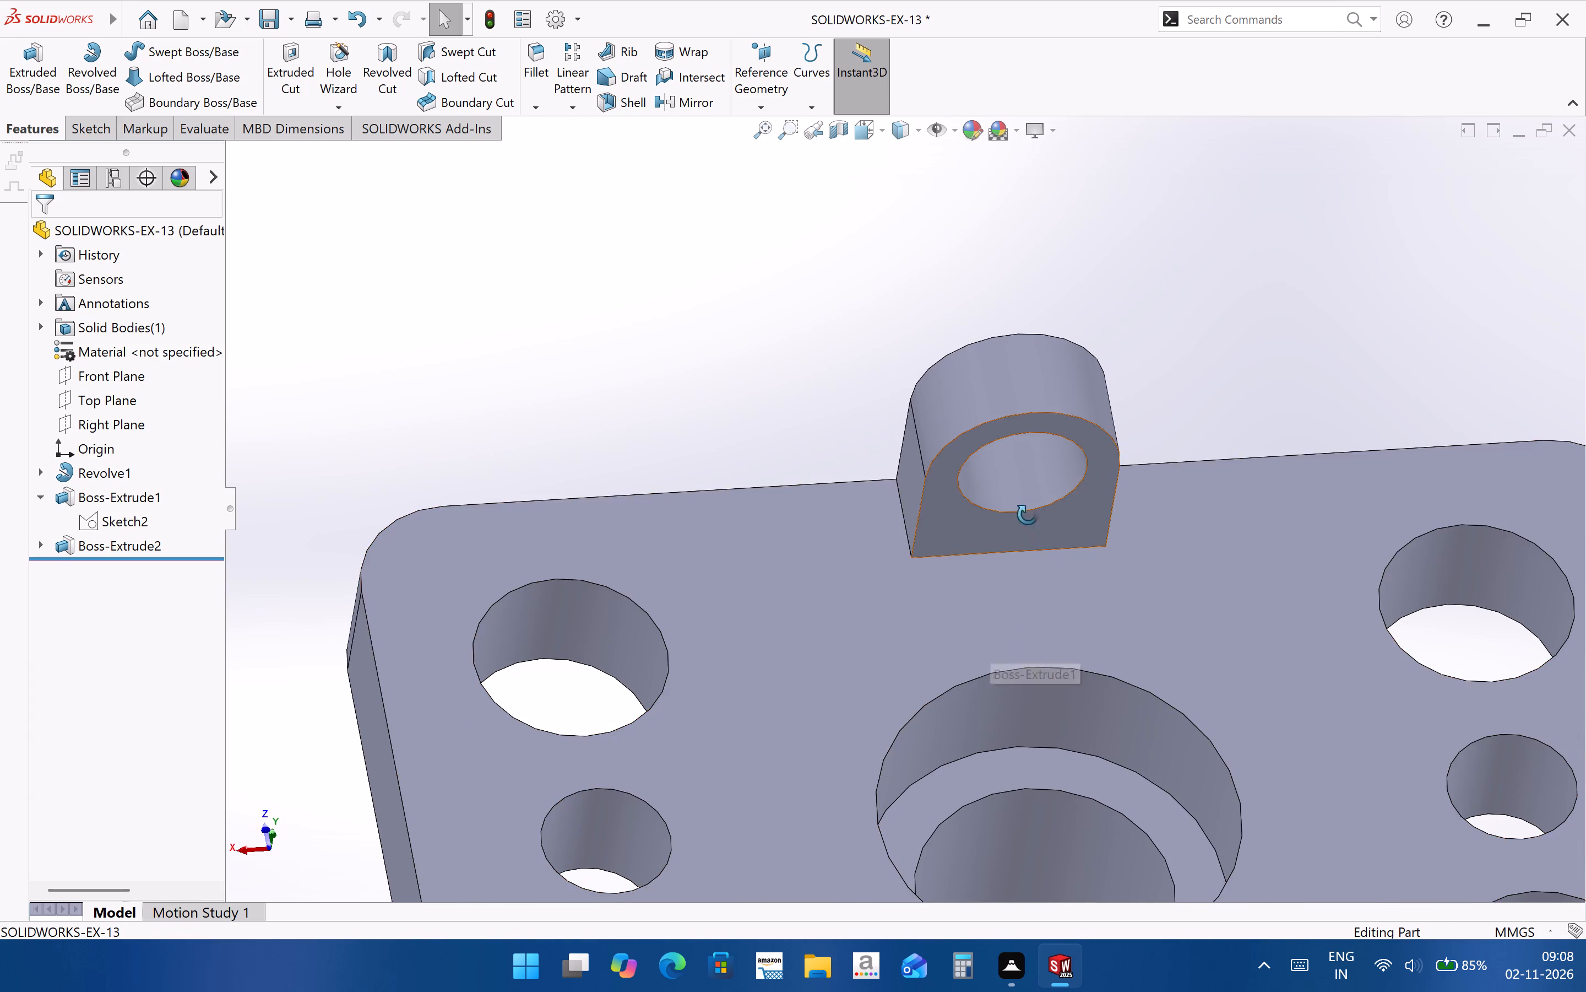
{"action": "middle_click_drag", "start_coordinate": [1028, 515], "coordinate": [997, 378]}
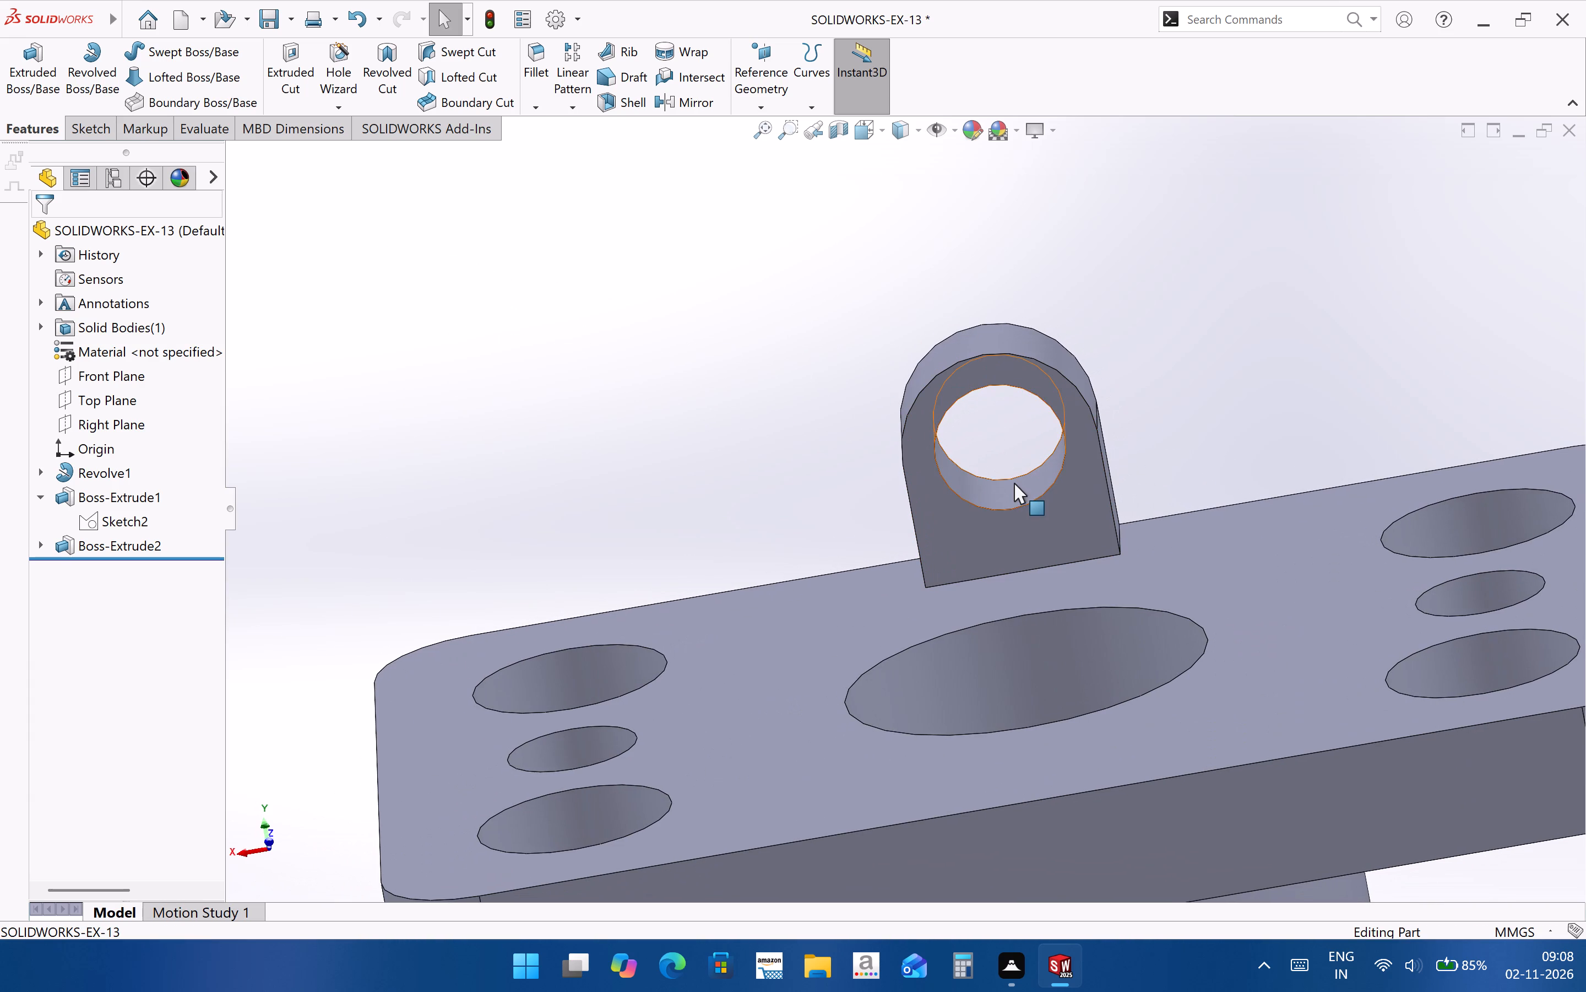
{"action": "left_click", "coordinate": [1014, 488]}
{"action": "left_click", "coordinate": [1022, 499]}
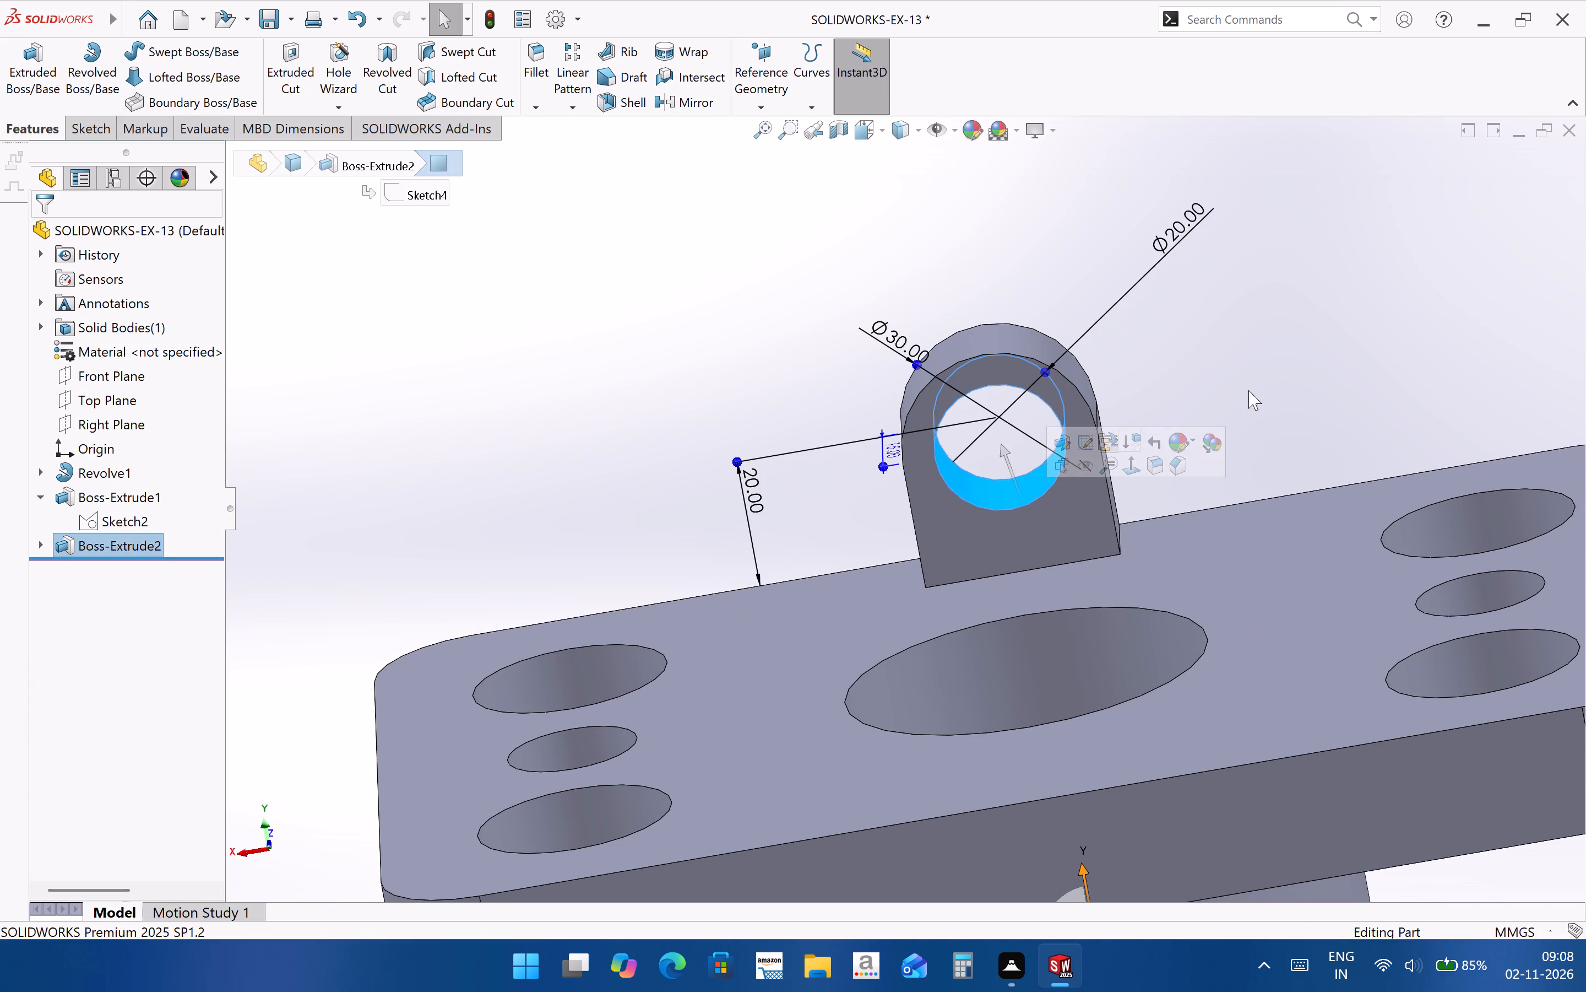
{"action": "left_click", "coordinate": [1248, 390]}
{"action": "middle_click_drag", "start_coordinate": [1132, 400], "coordinate": [1114, 399]}
{"action": "left_click", "coordinate": [1069, 392]}
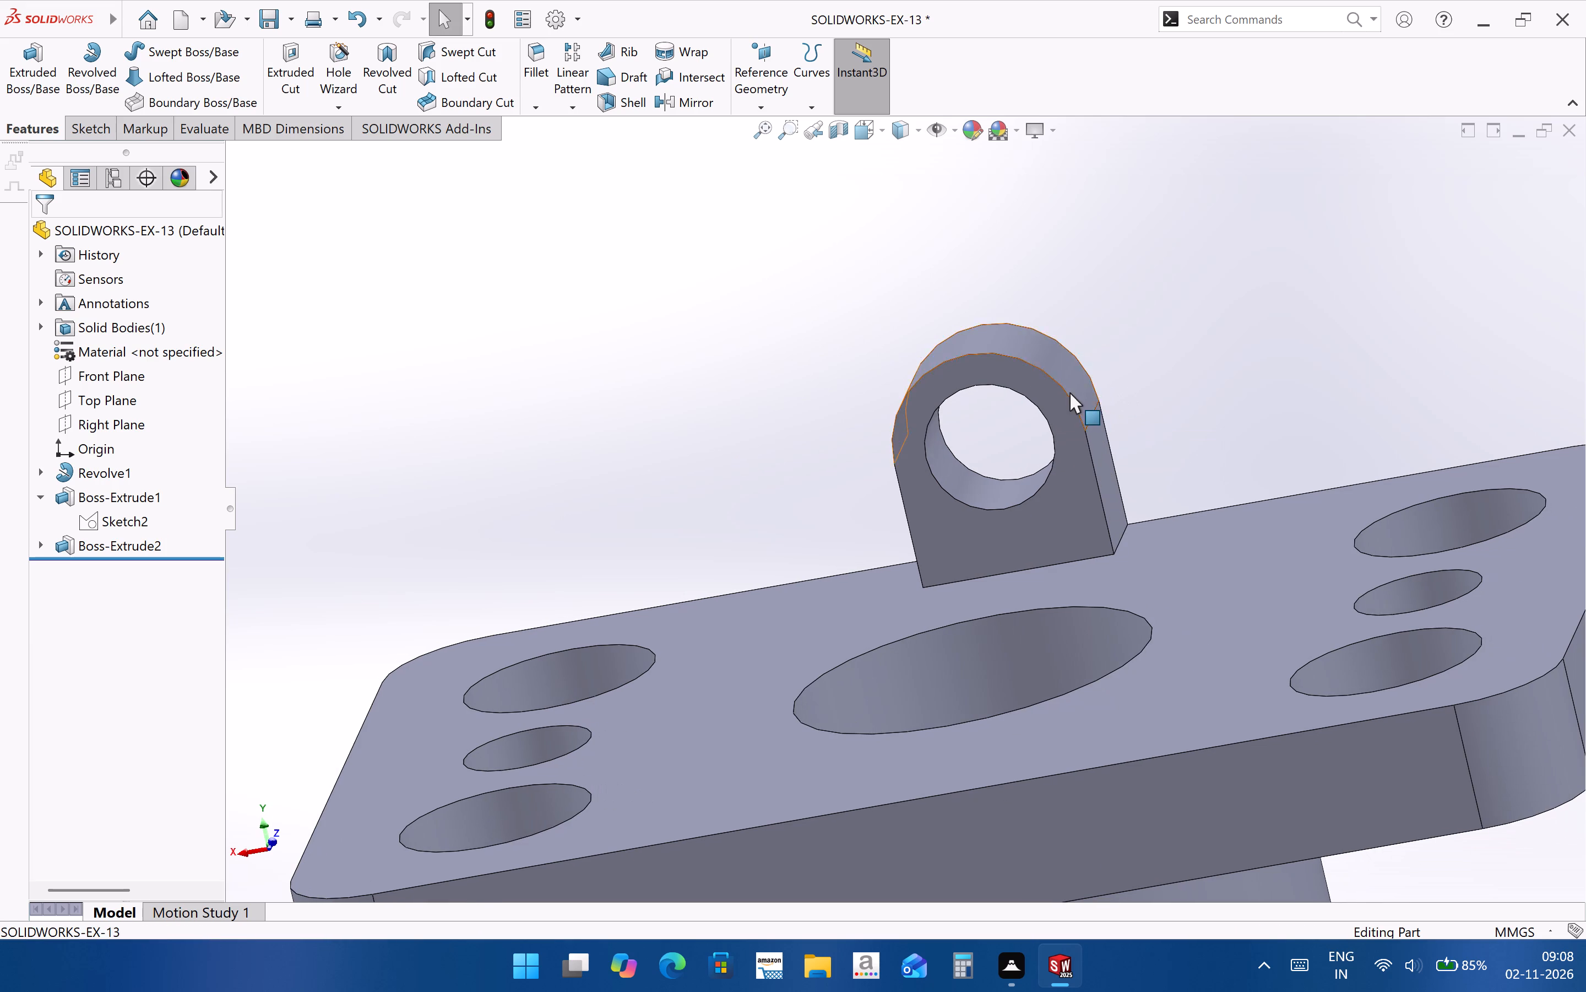
{"action": "left_click", "coordinate": [1229, 339]}
{"action": "left_click", "coordinate": [1242, 217]}
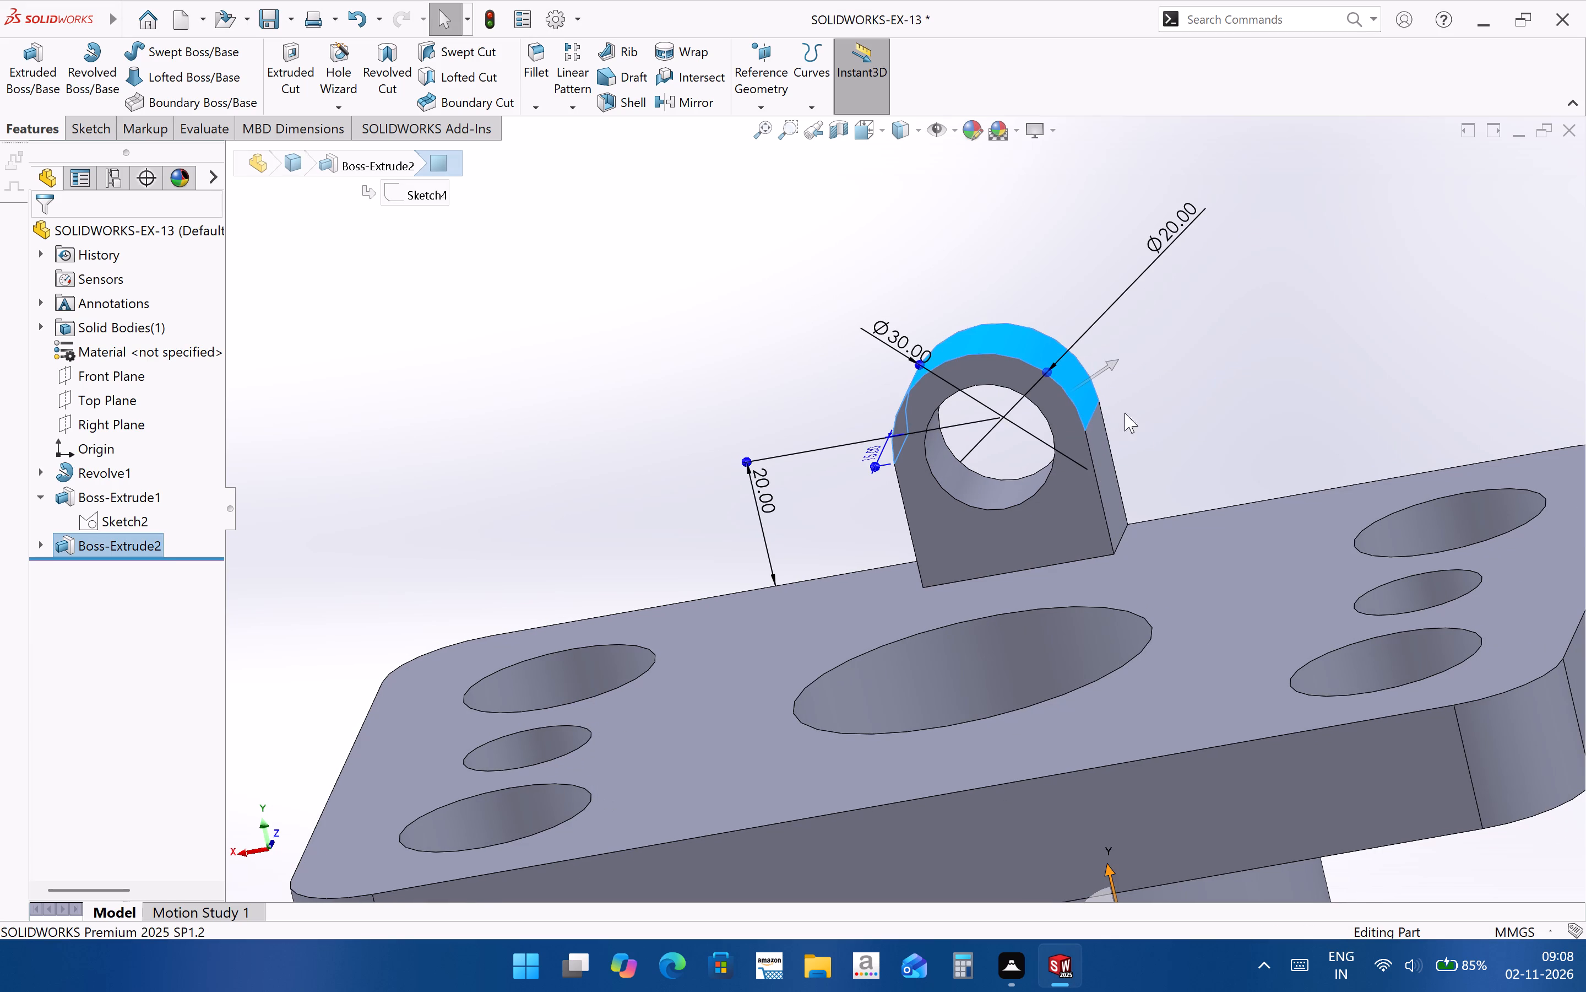
Measure the distance from the plate's top face to the edge where the lug's rounded top meets its straight side.
{"action": "left_click", "coordinate": [1094, 414]}
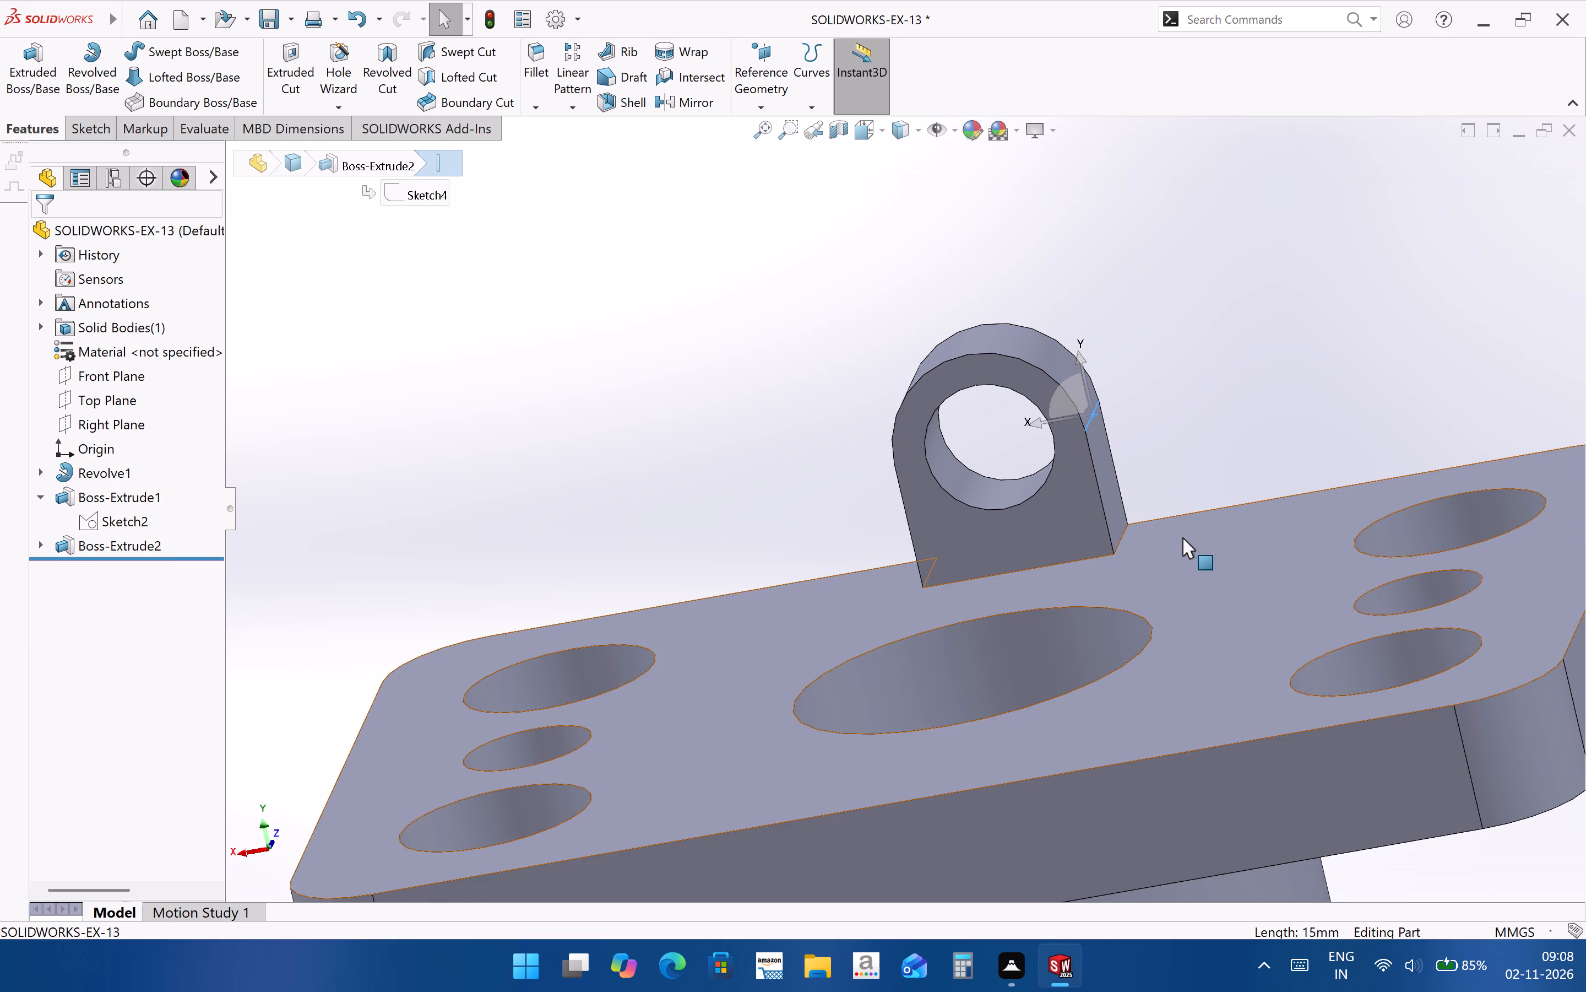
{"action": "left_click", "coordinate": [1182, 537], "text": "ctrl"}
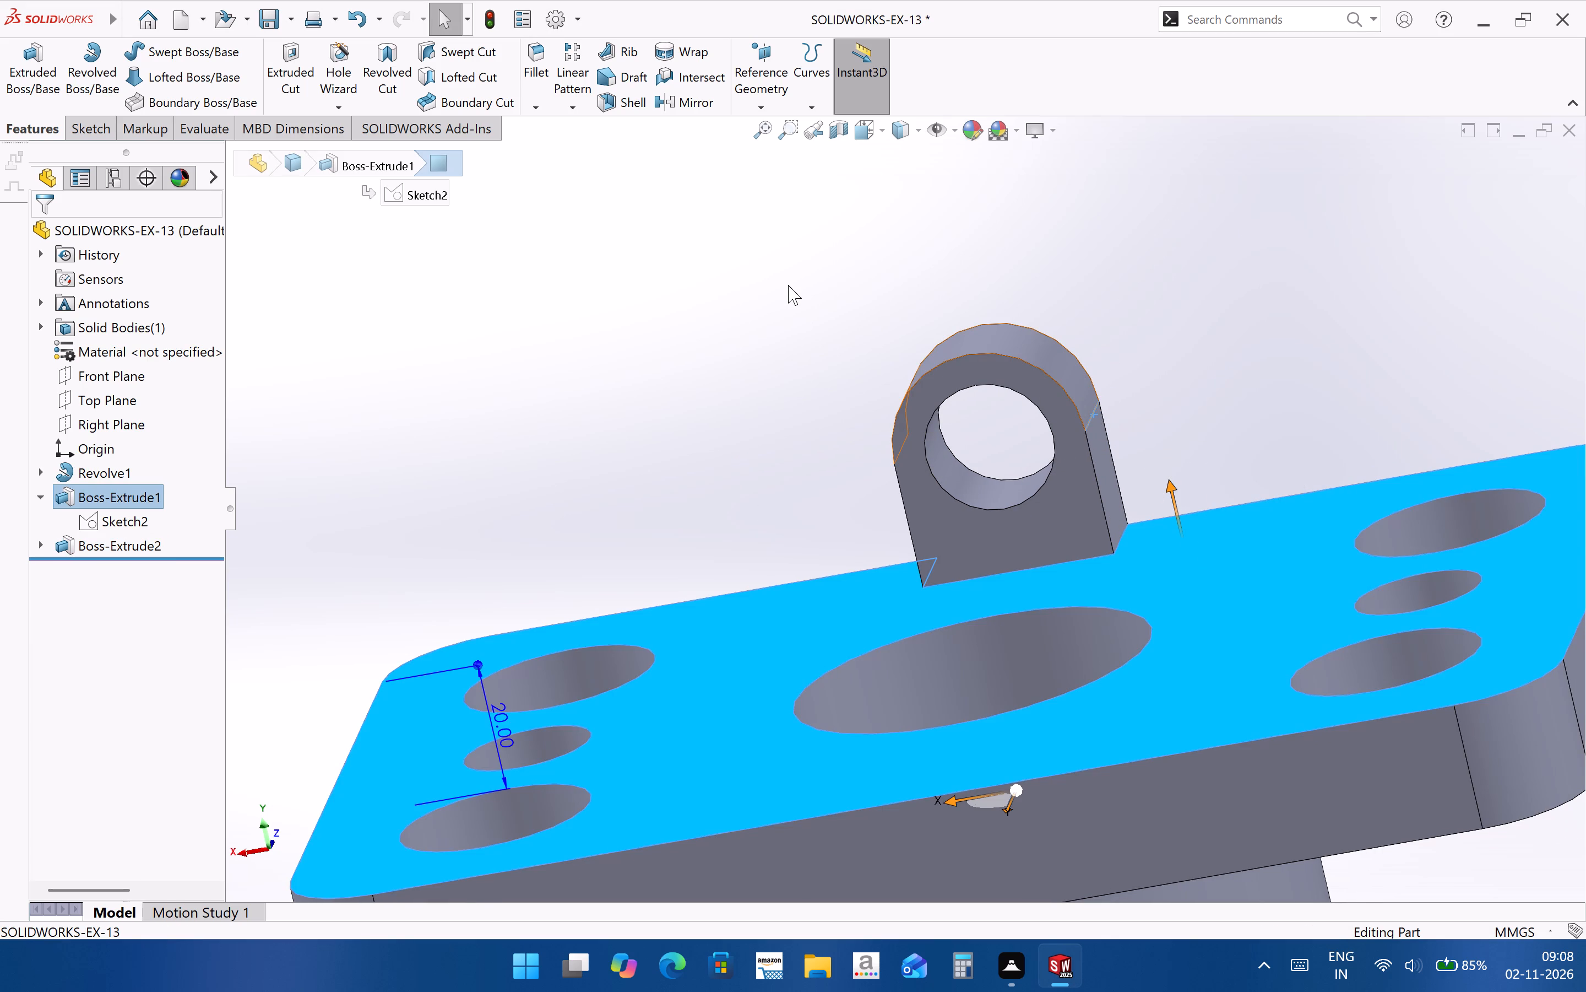
{"action": "key", "text": "m"}
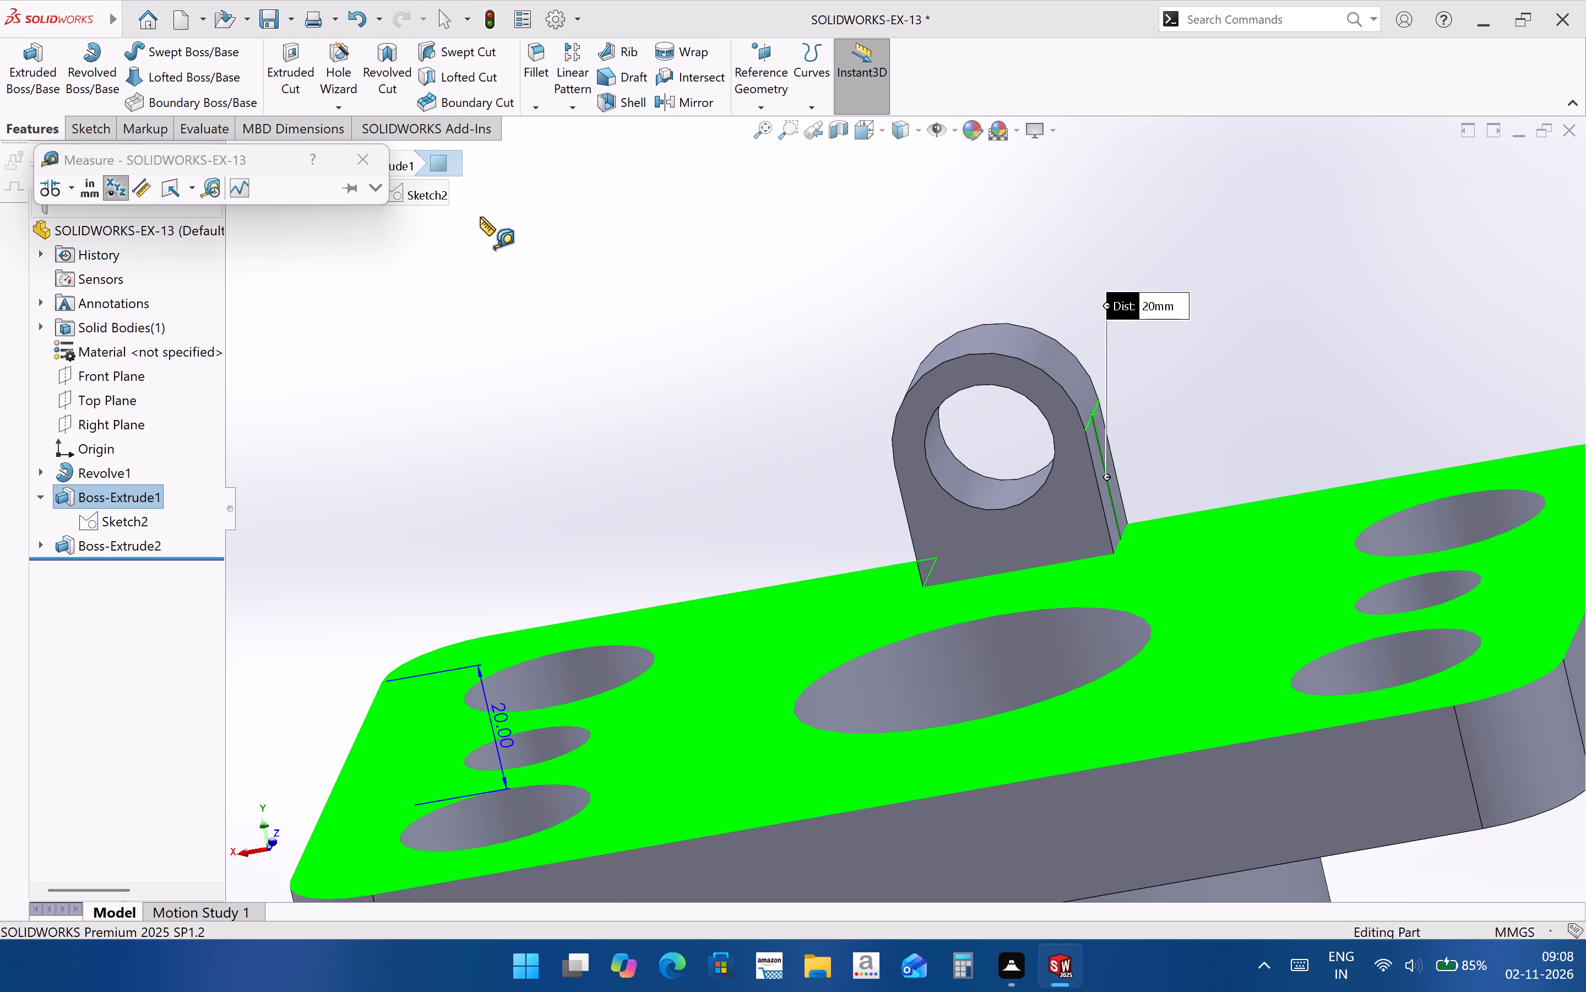
{"action": "left_click", "coordinate": [373, 164]}
{"action": "left_click", "coordinate": [1284, 369]}
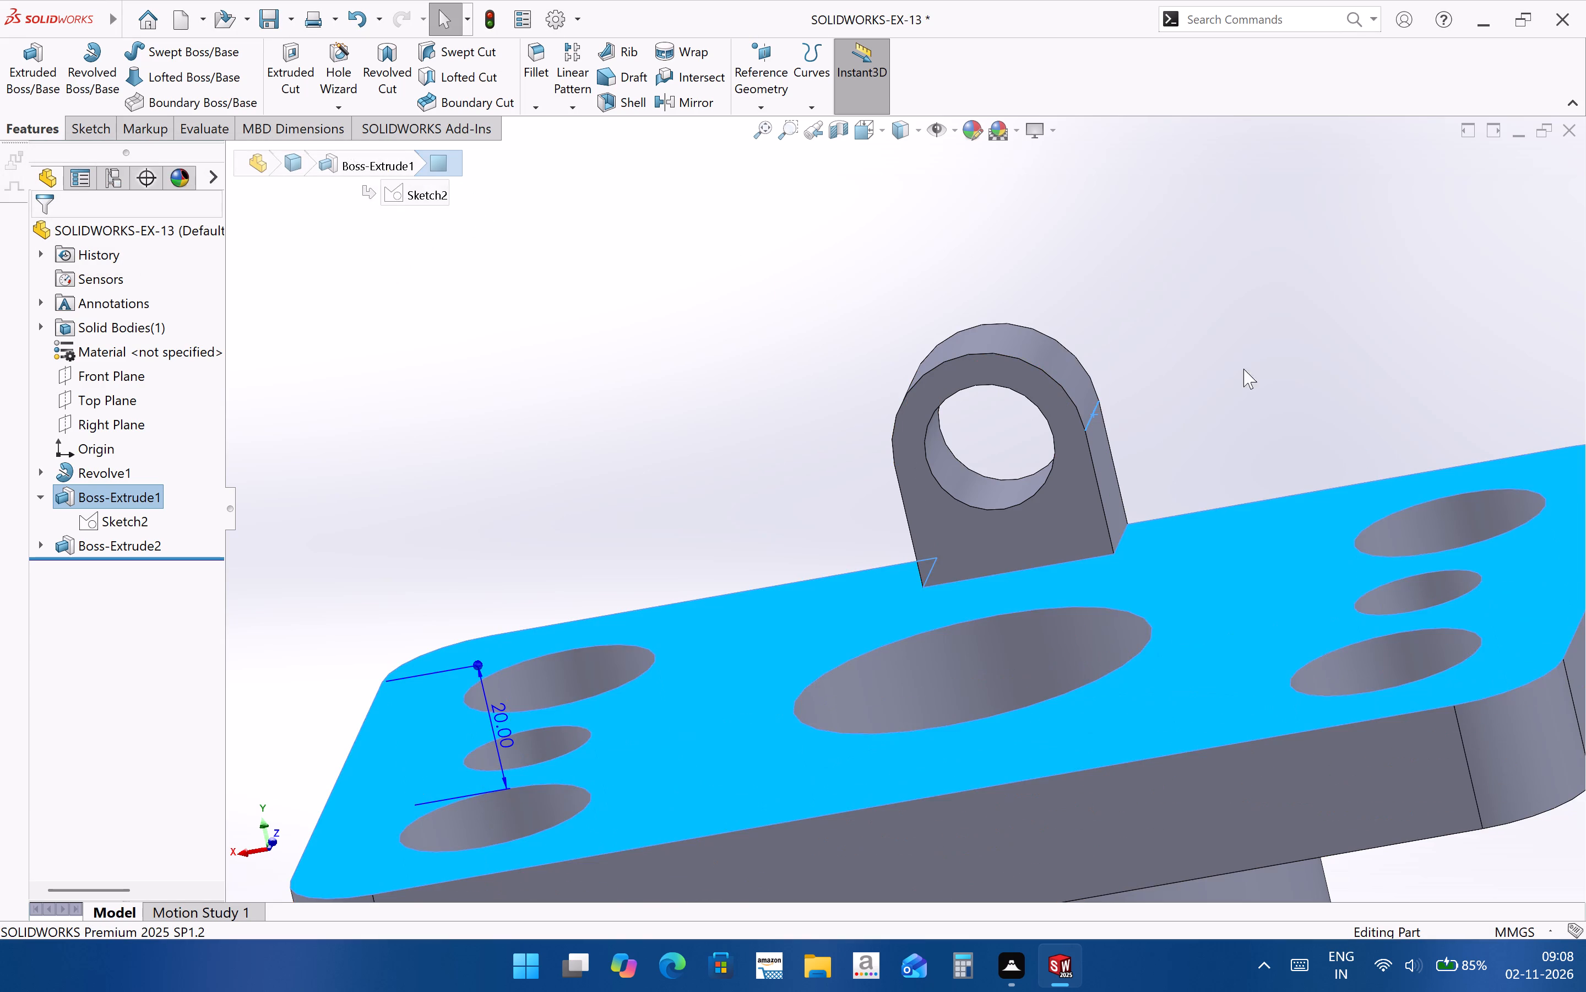
Examine the whole part, including the plate holes, lug, central bore and grooved sleeve, from several angles.
{"action": "scroll", "coordinate": [911, 373], "scroll_direction": "up", "scroll_amount": 11}
{"action": "scroll", "coordinate": [970, 582], "scroll_direction": "down", "scroll_amount": 4}
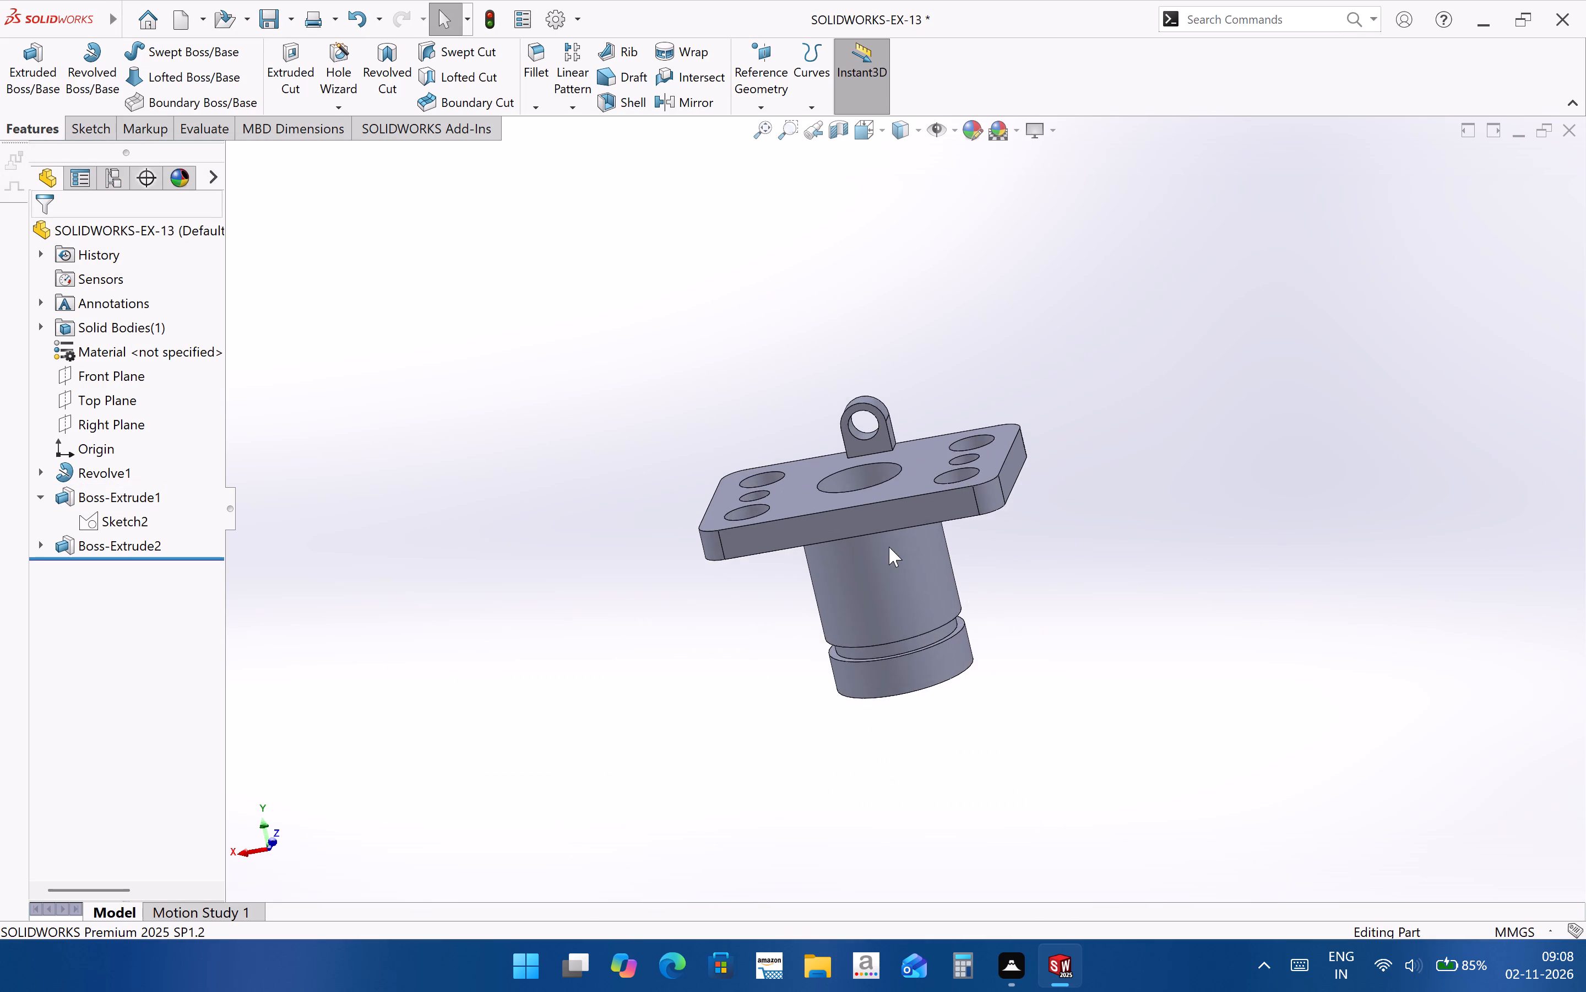
{"action": "scroll", "coordinate": [889, 547], "scroll_direction": "down", "scroll_amount": 1}
{"action": "middle_click_drag", "start_coordinate": [825, 552], "coordinate": [980, 772]}
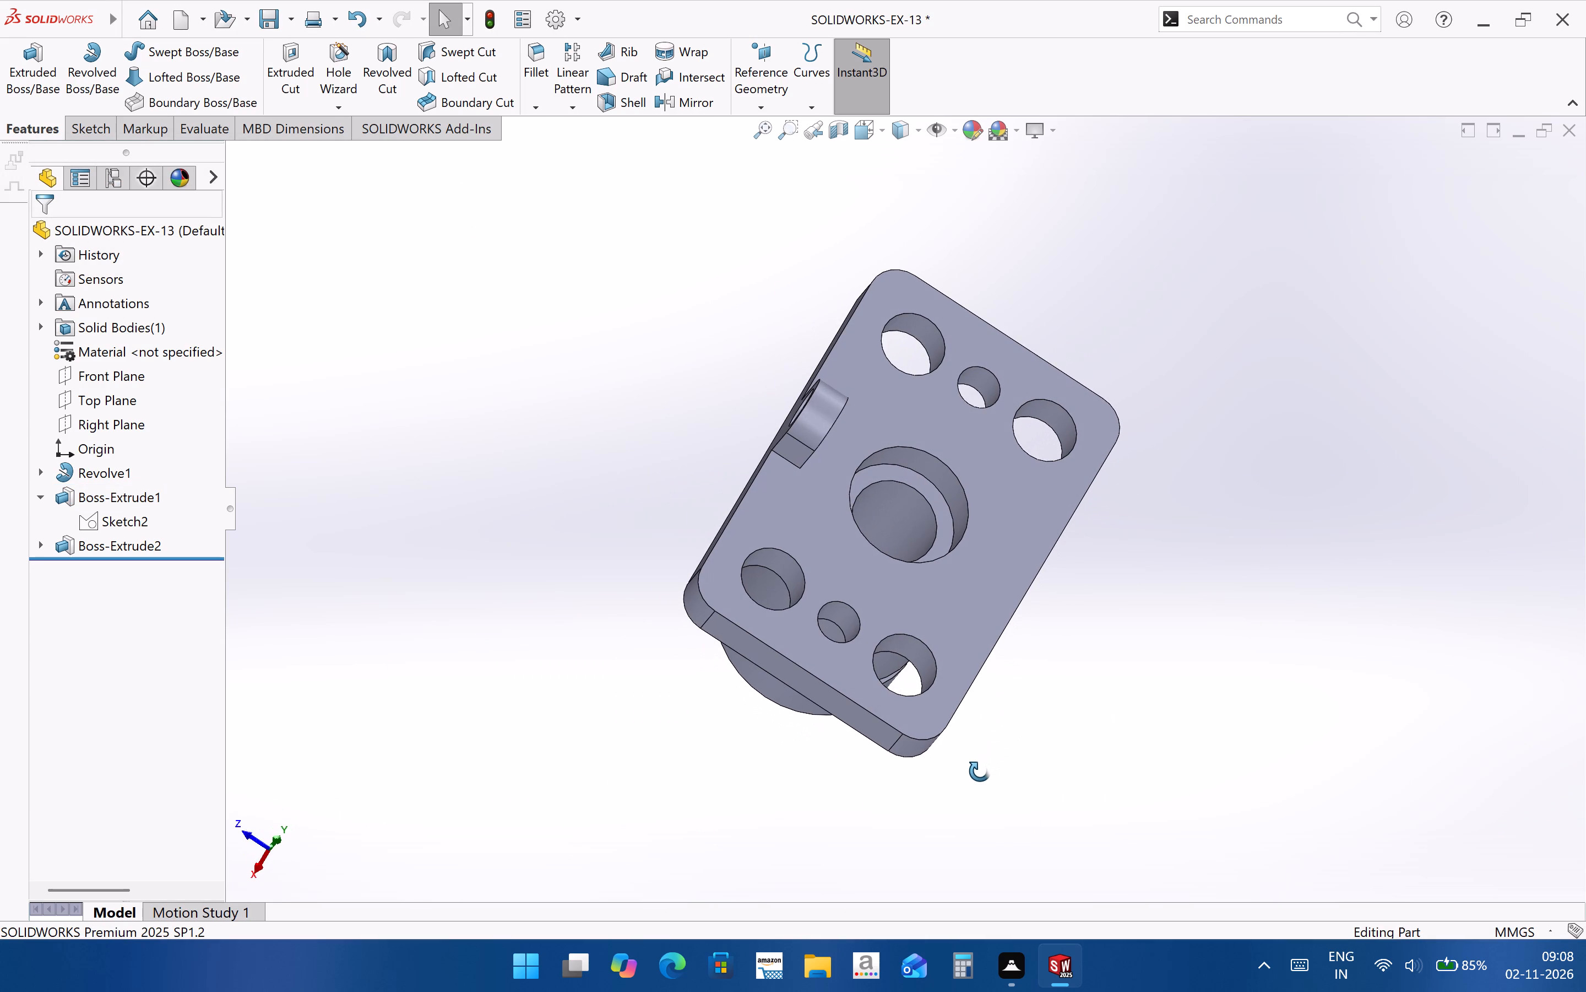
{"action": "middle_click_drag", "start_coordinate": [980, 772], "coordinate": [903, 583]}
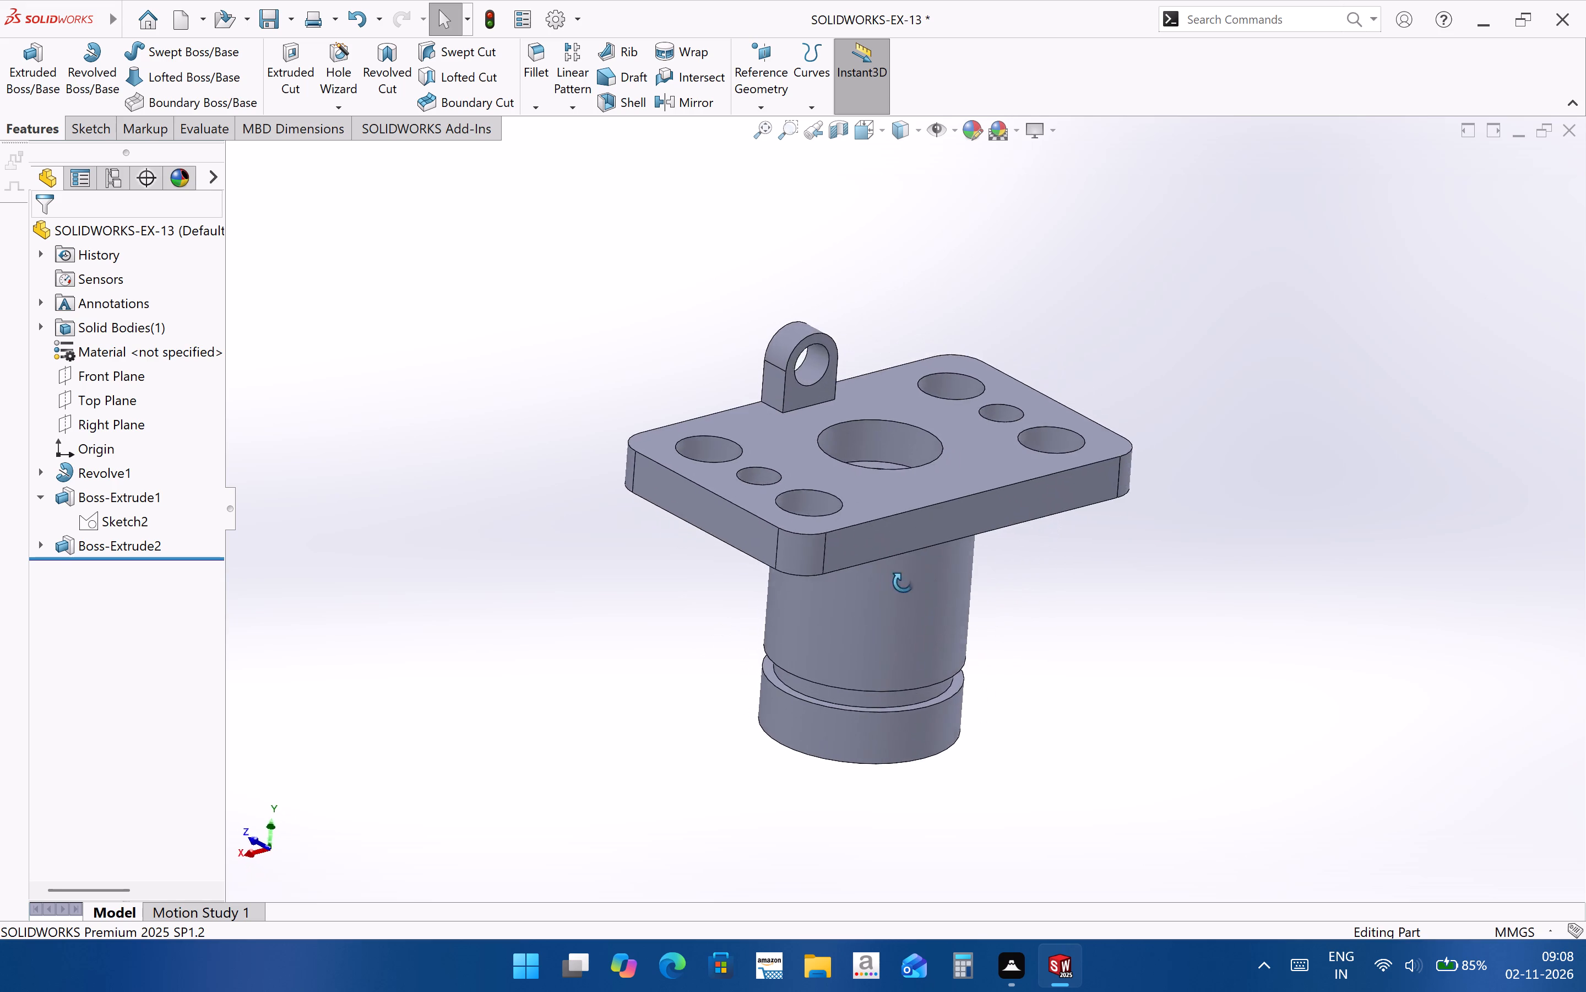
{"action": "middle_click_drag", "start_coordinate": [903, 583], "coordinate": [889, 748]}
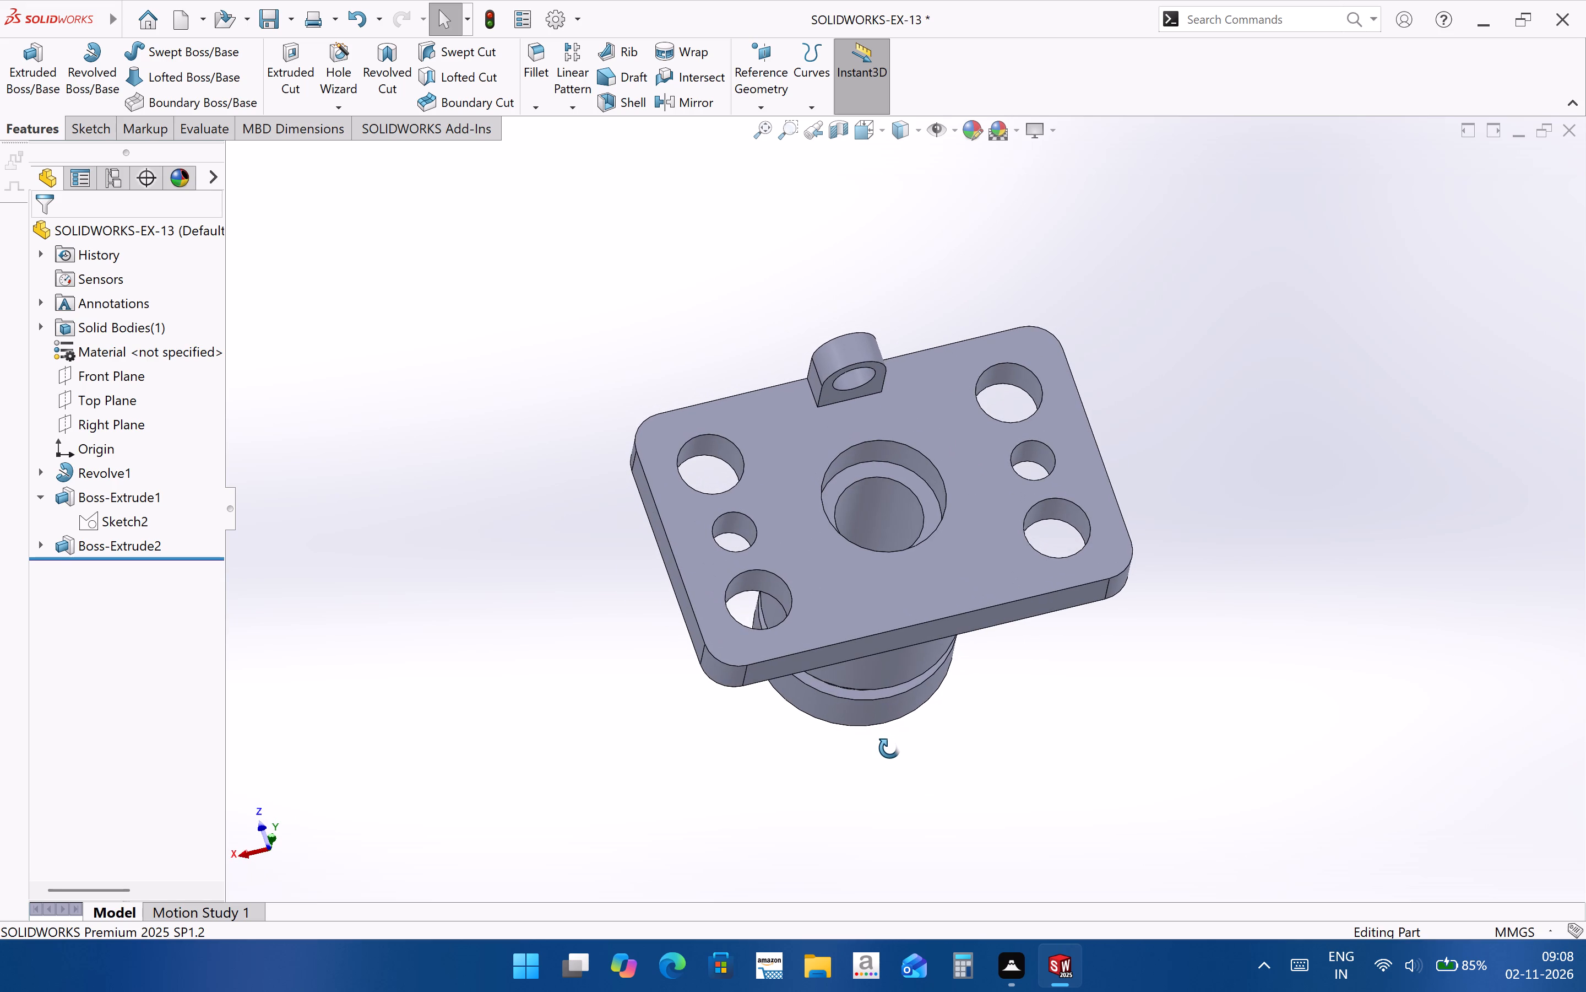
{"action": "middle_click_drag", "start_coordinate": [889, 748], "coordinate": [685, 737]}
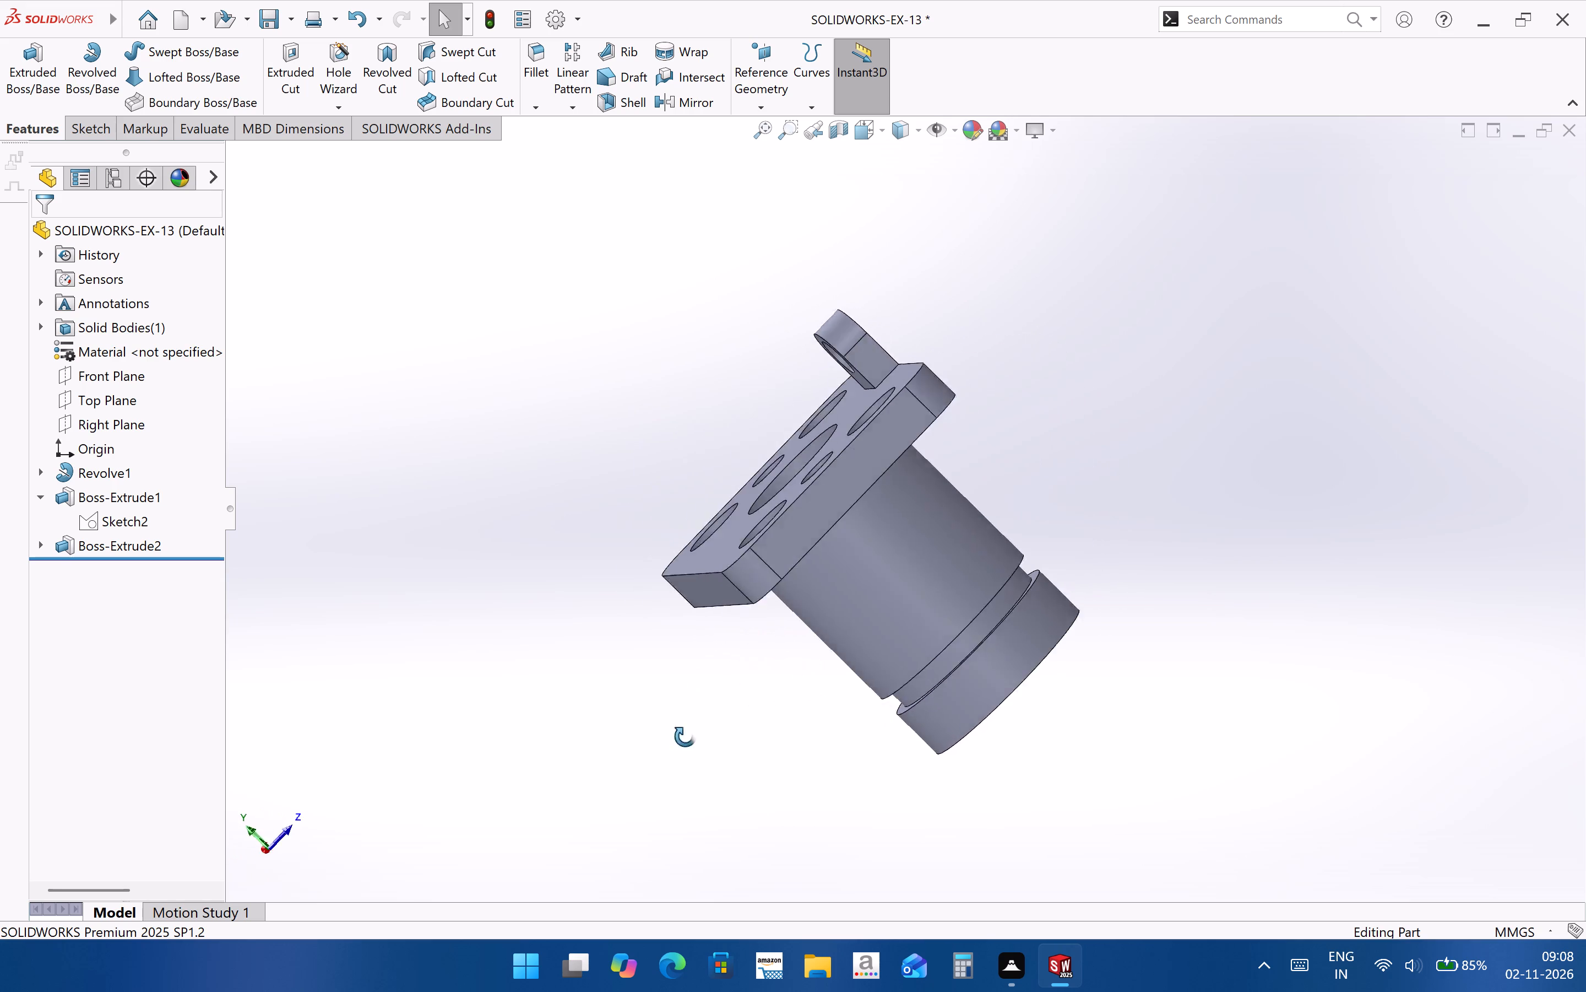
{"action": "middle_click_drag", "start_coordinate": [685, 737], "coordinate": [804, 858]}
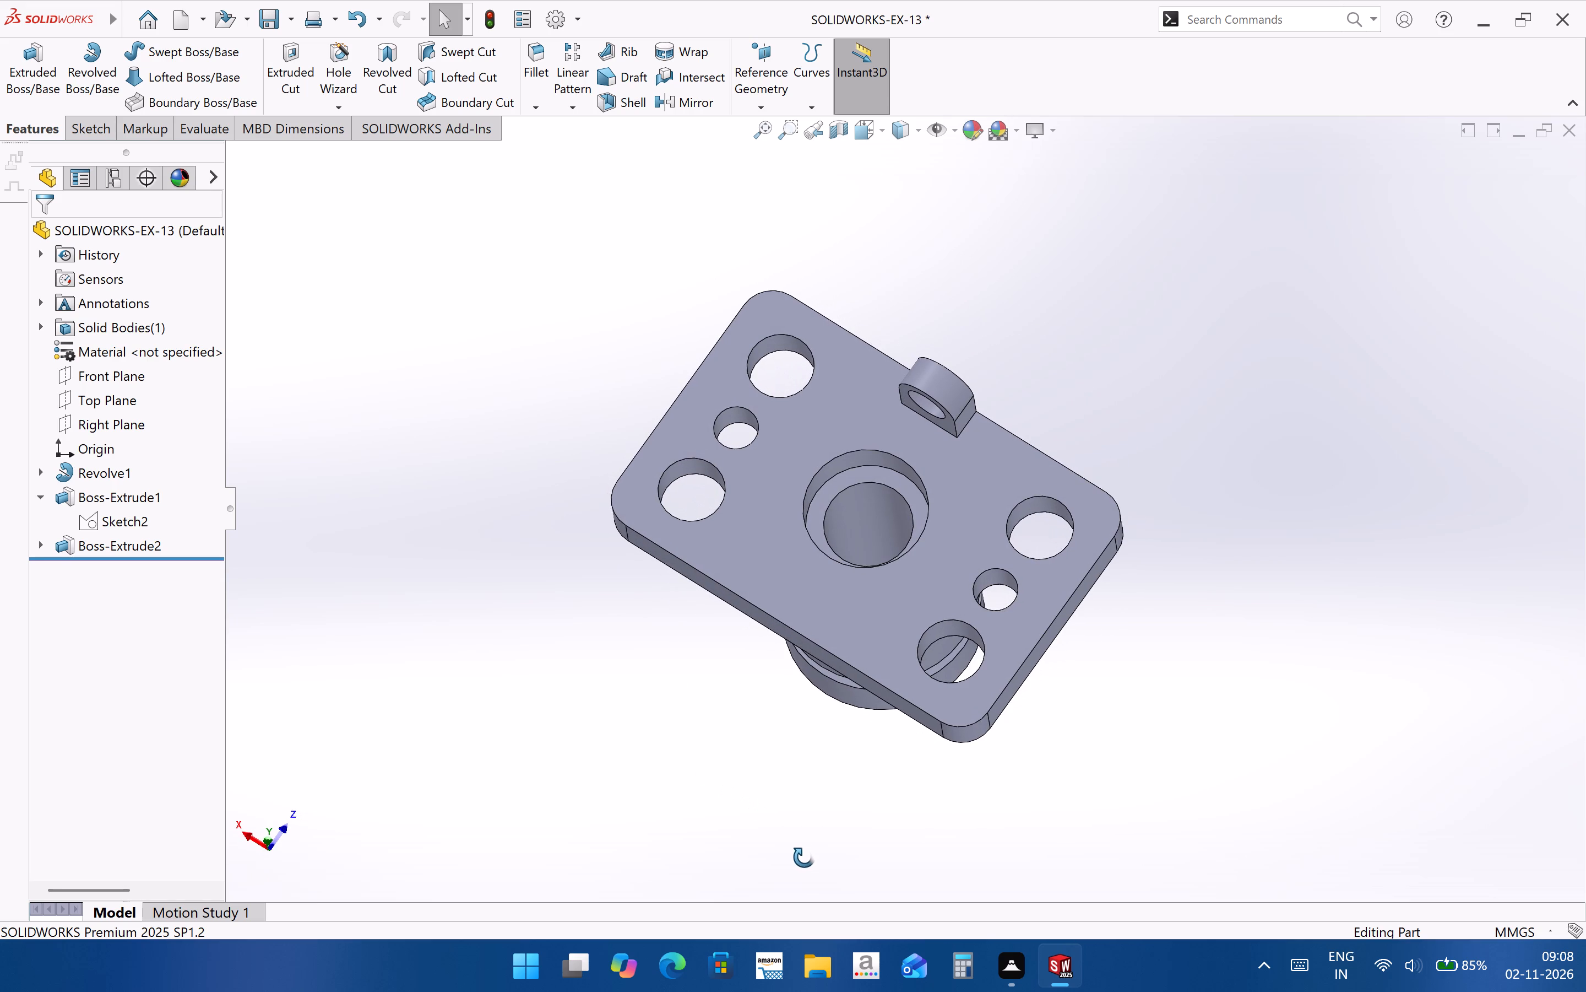
{"action": "middle_click_drag", "start_coordinate": [804, 858], "coordinate": [775, 767]}
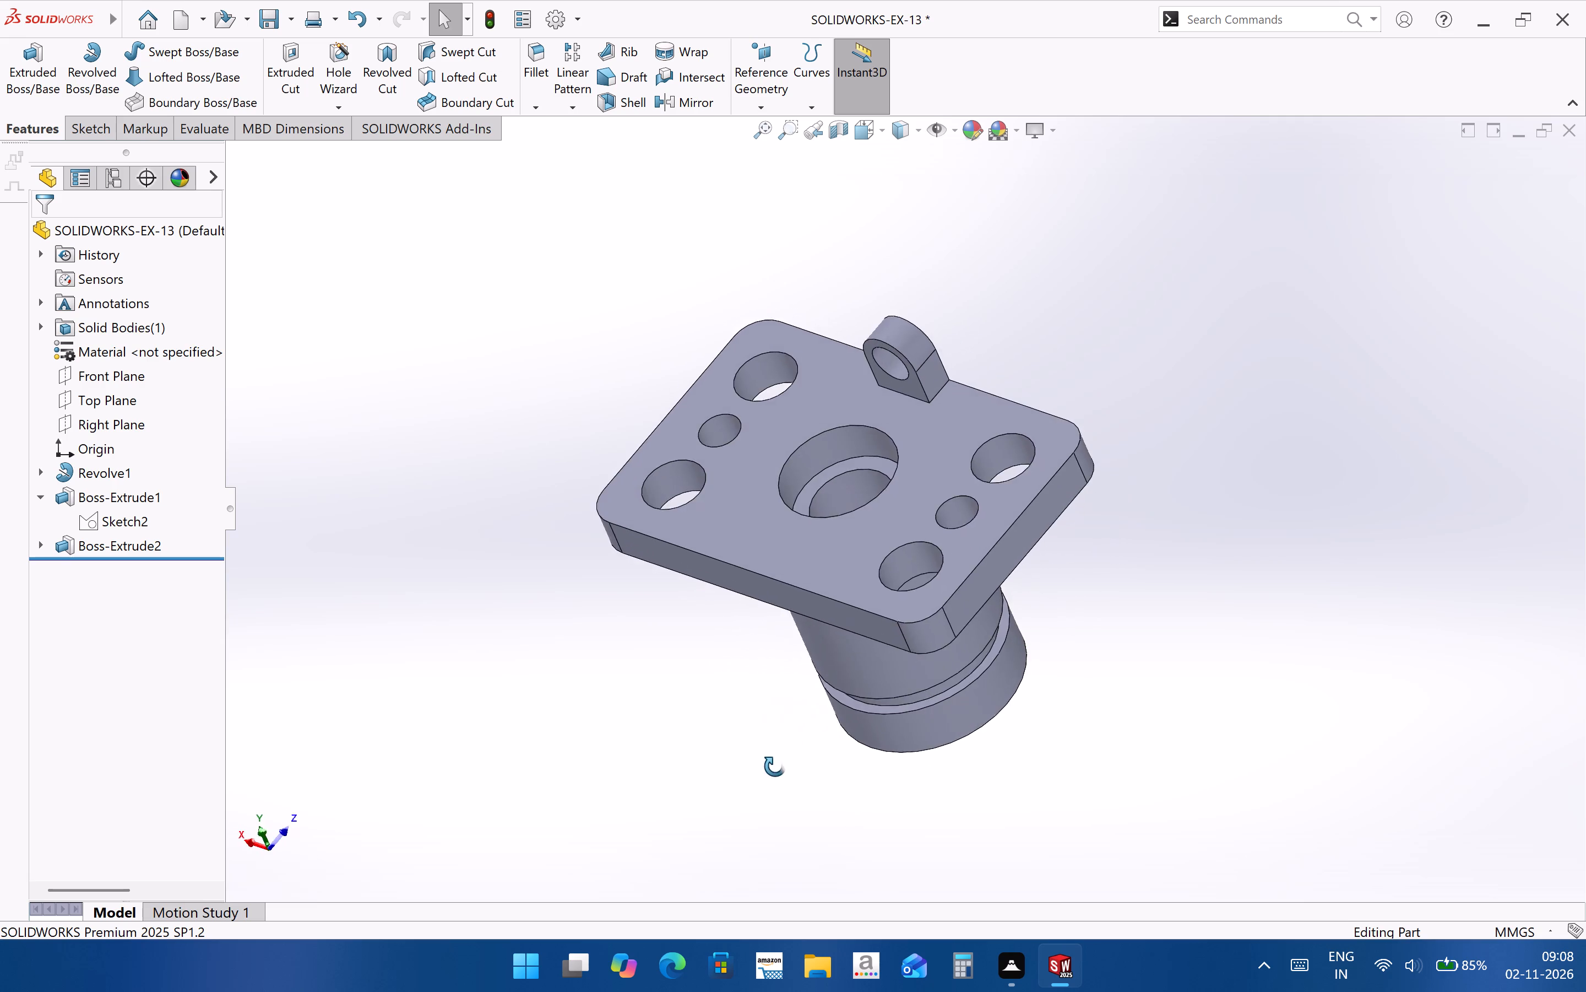
{"action": "middle_click_drag", "start_coordinate": [775, 767], "coordinate": [859, 805]}
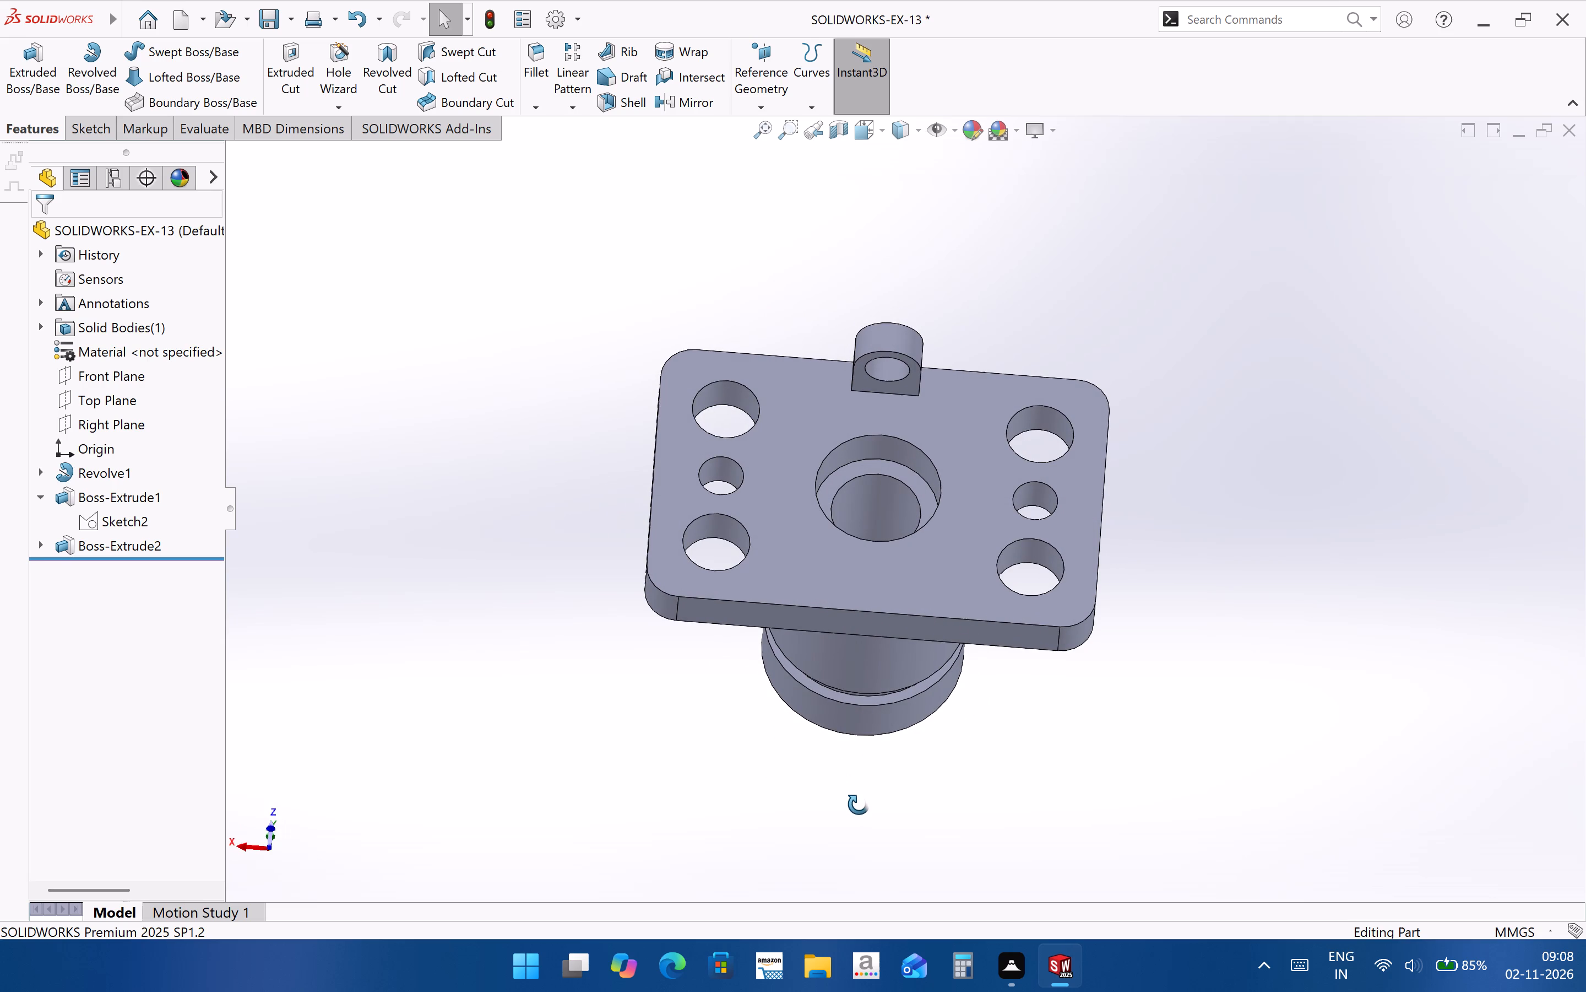
{"action": "middle_click_drag", "start_coordinate": [859, 805], "coordinate": [776, 767]}
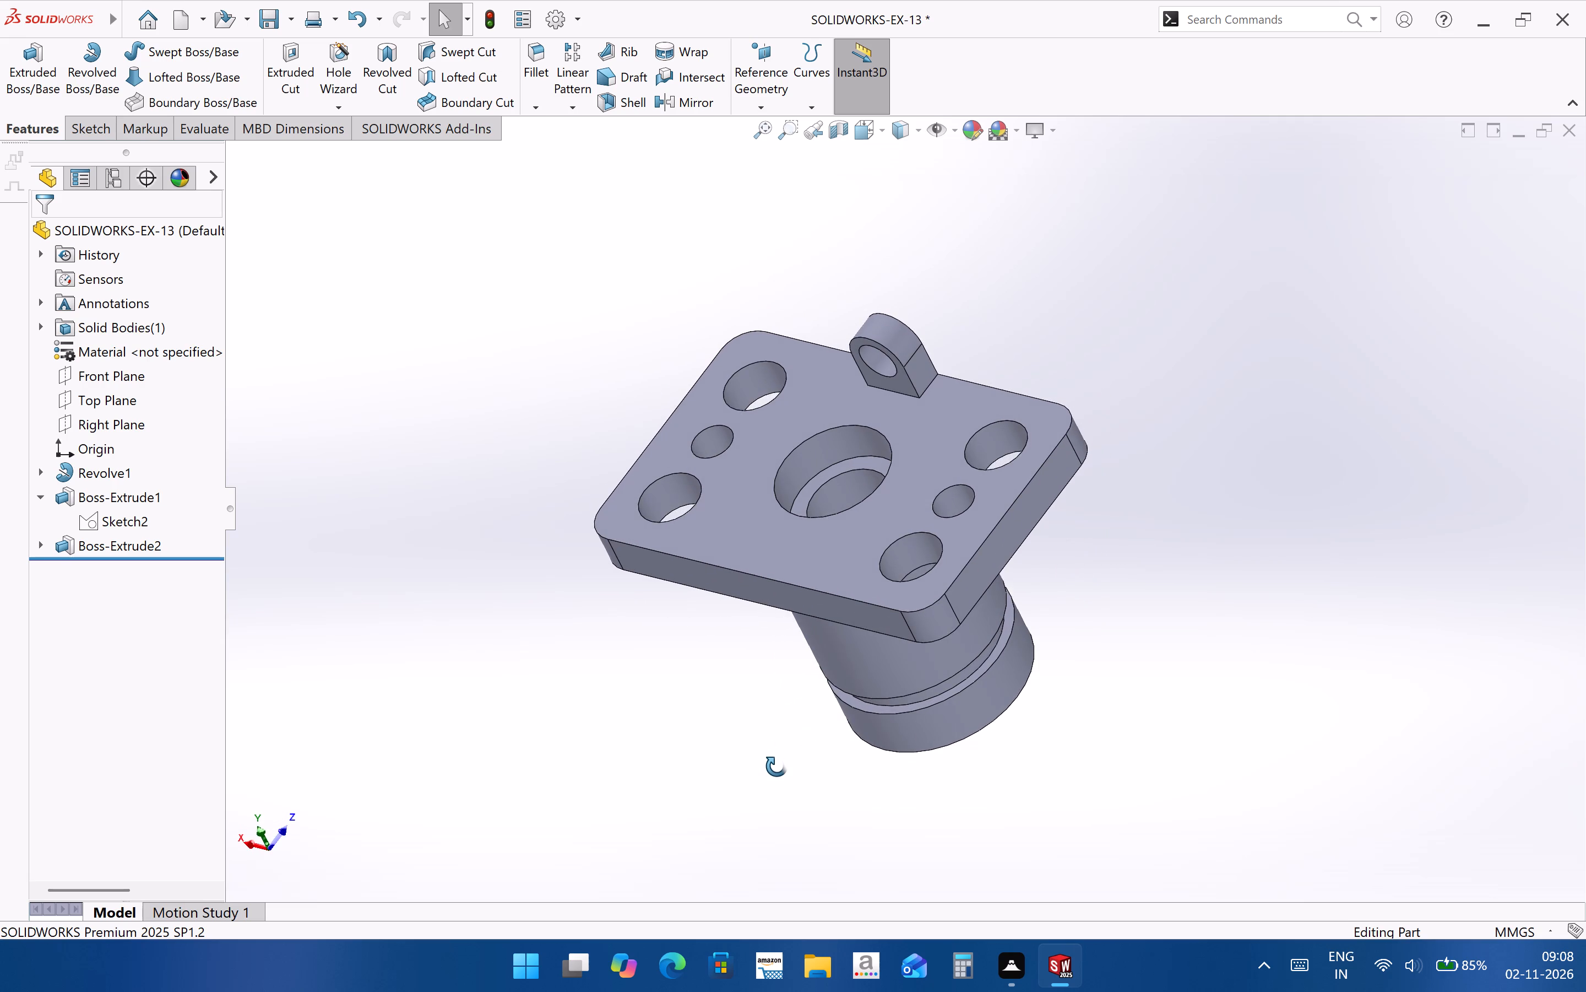
{"action": "middle_click_drag", "start_coordinate": [776, 767], "coordinate": [799, 732]}
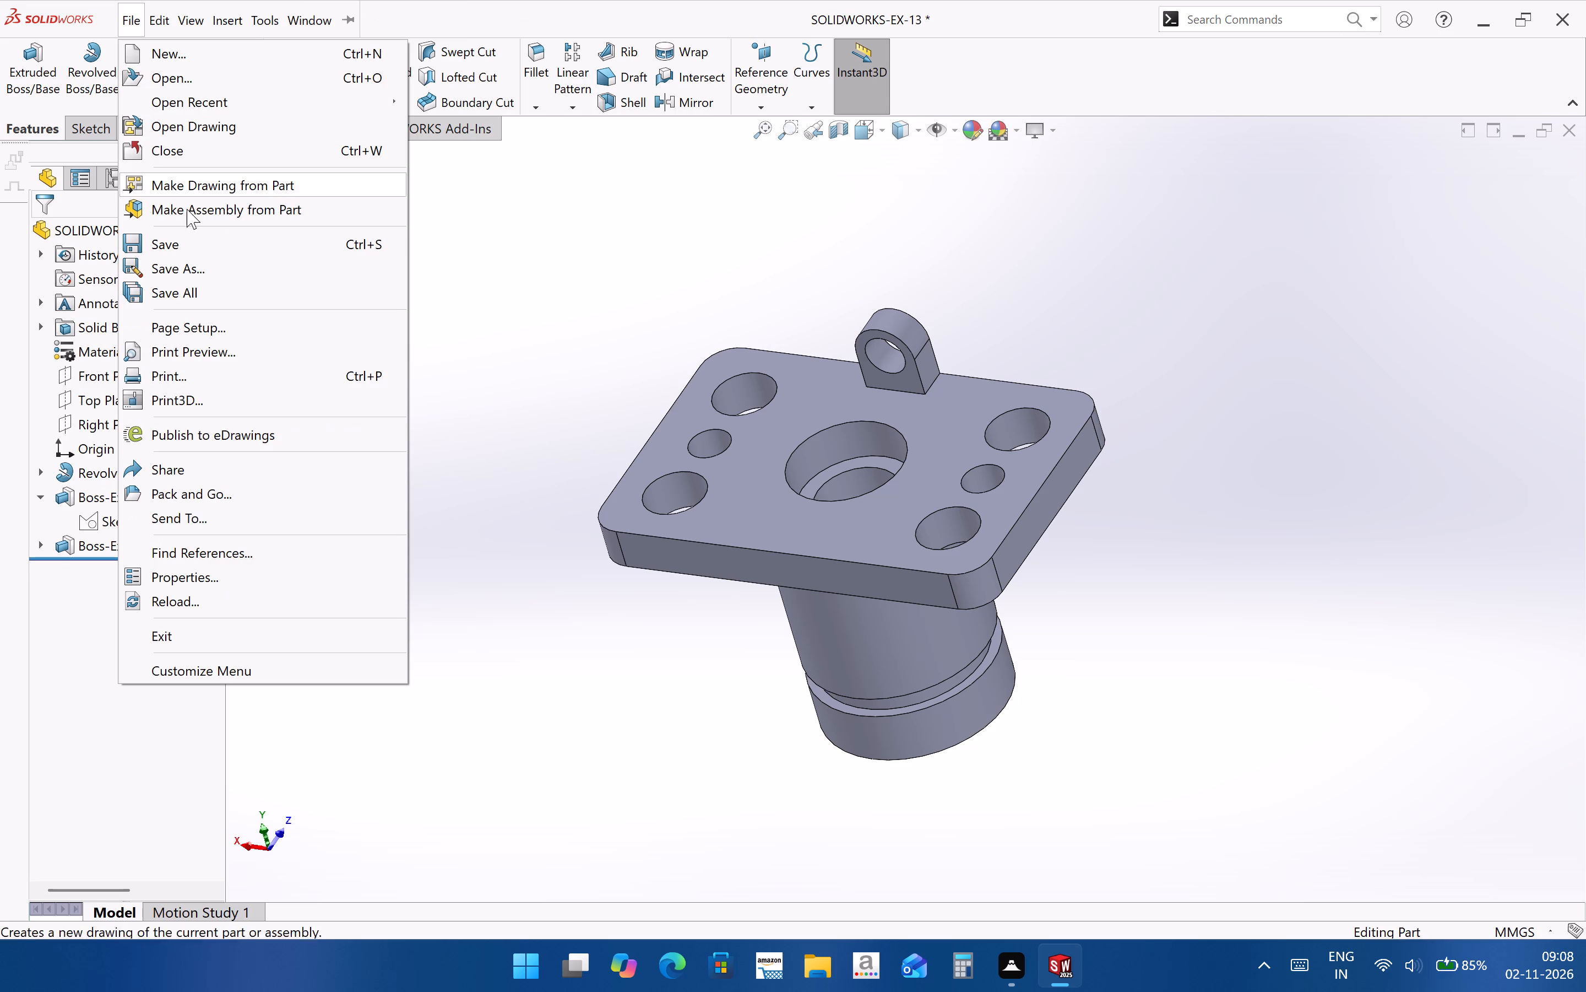
Save the SOLIDWORKS-EX-13 part.
{"action": "left_click", "coordinate": [191, 244]}
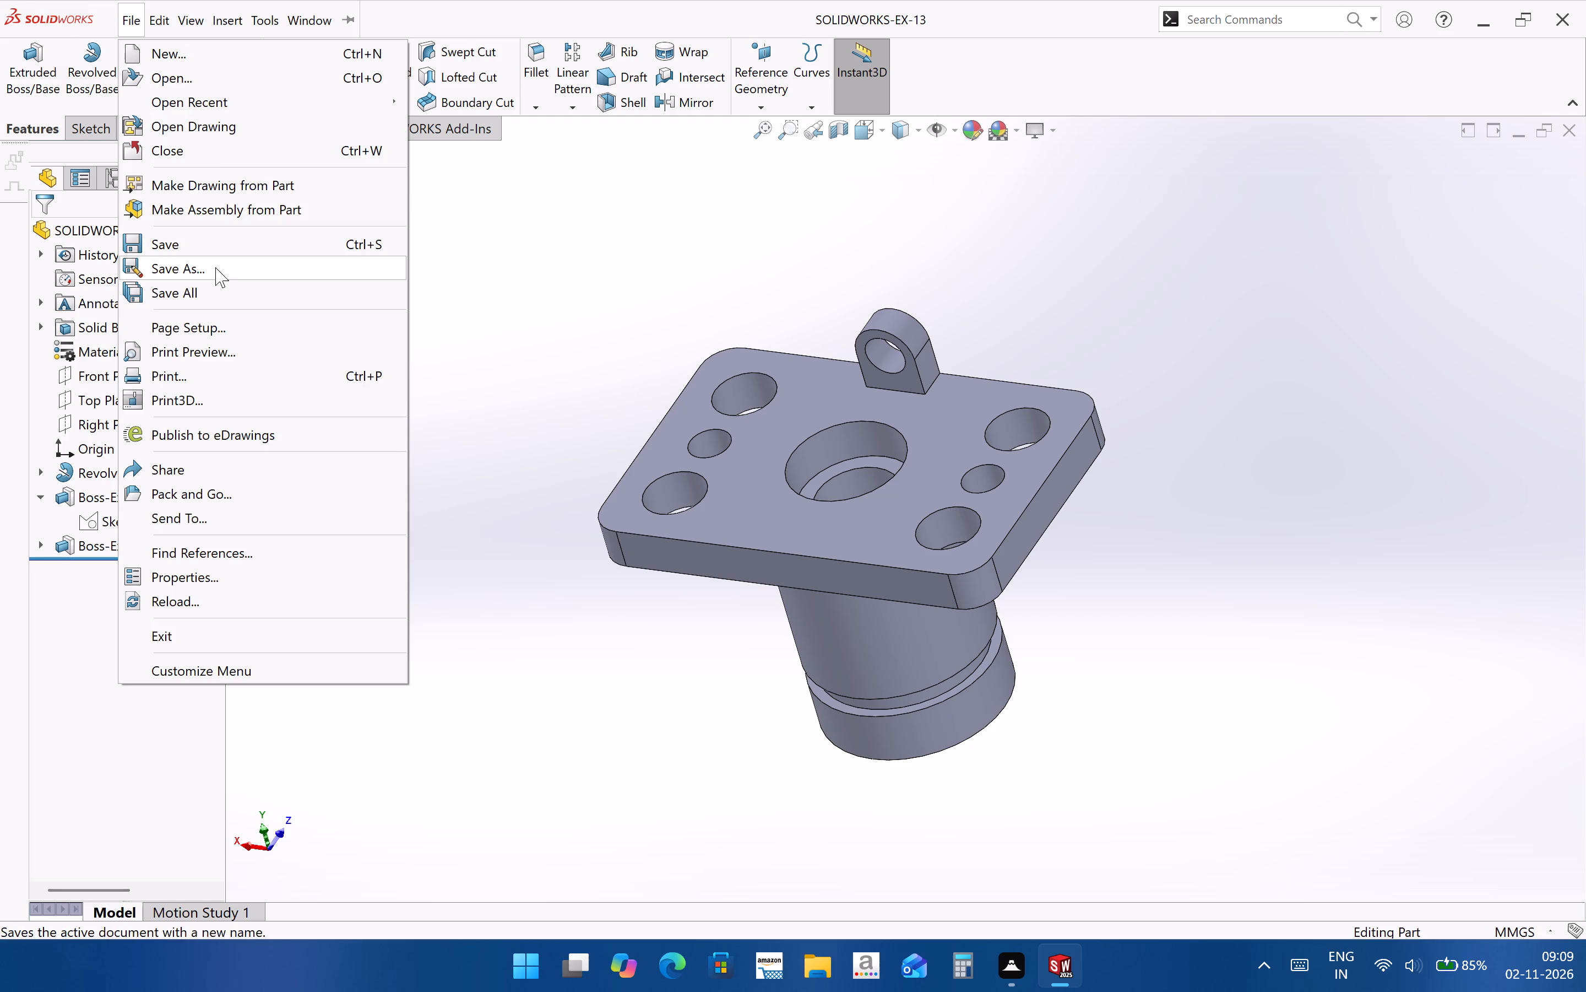
{"action": "left_click", "coordinate": [203, 250]}
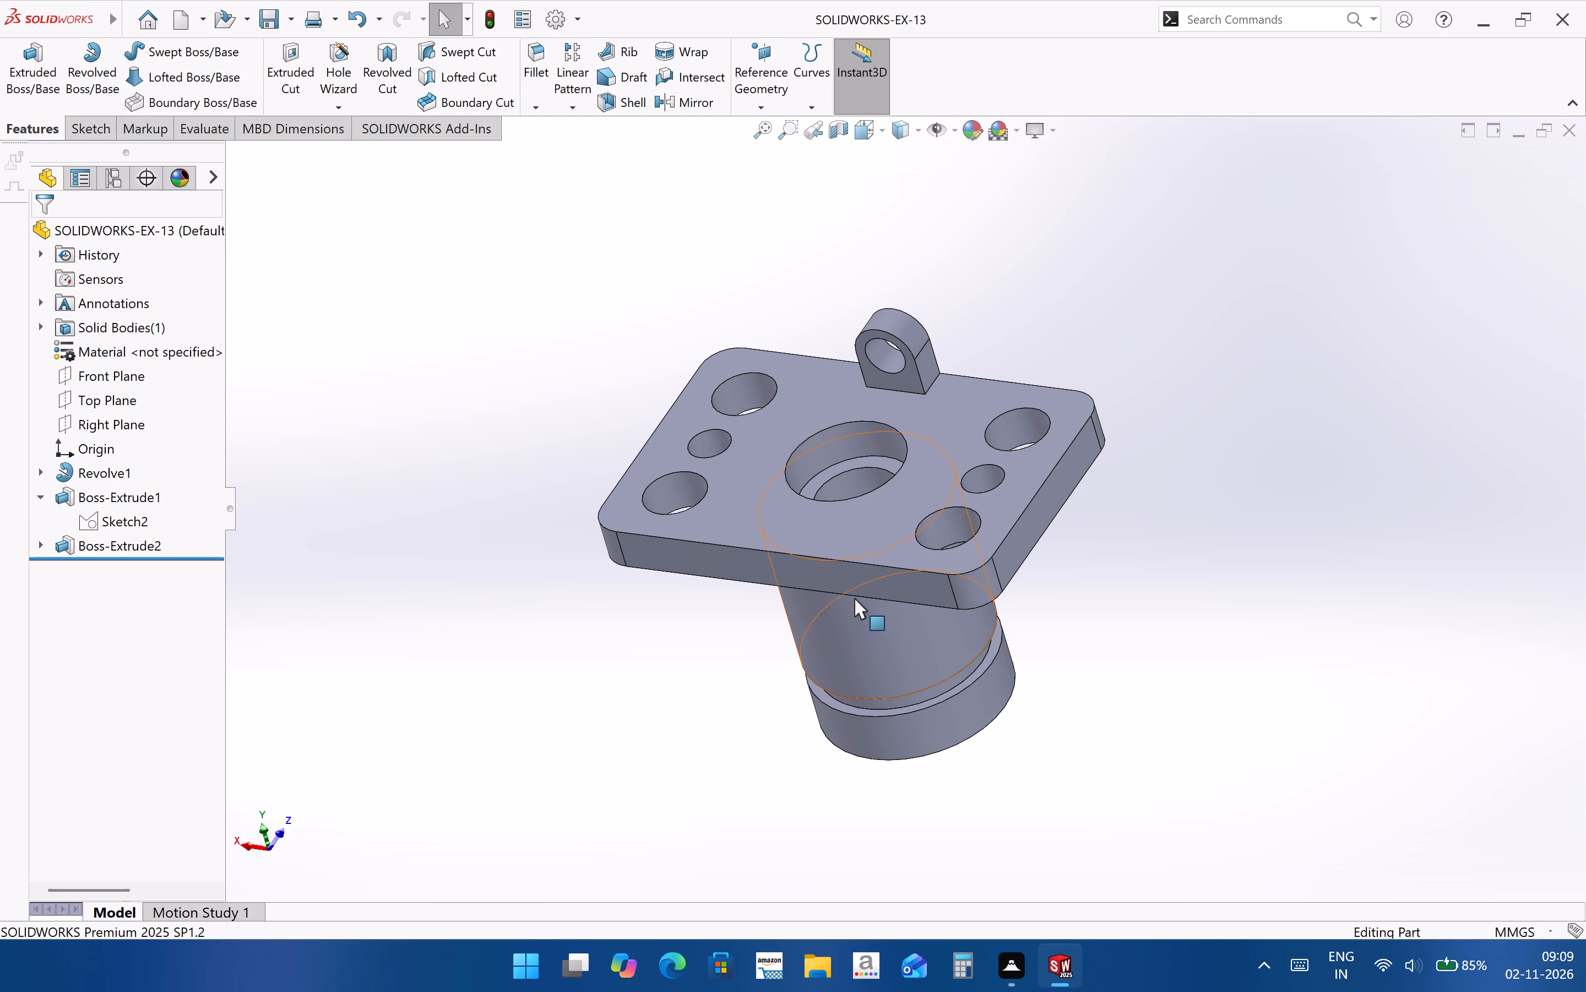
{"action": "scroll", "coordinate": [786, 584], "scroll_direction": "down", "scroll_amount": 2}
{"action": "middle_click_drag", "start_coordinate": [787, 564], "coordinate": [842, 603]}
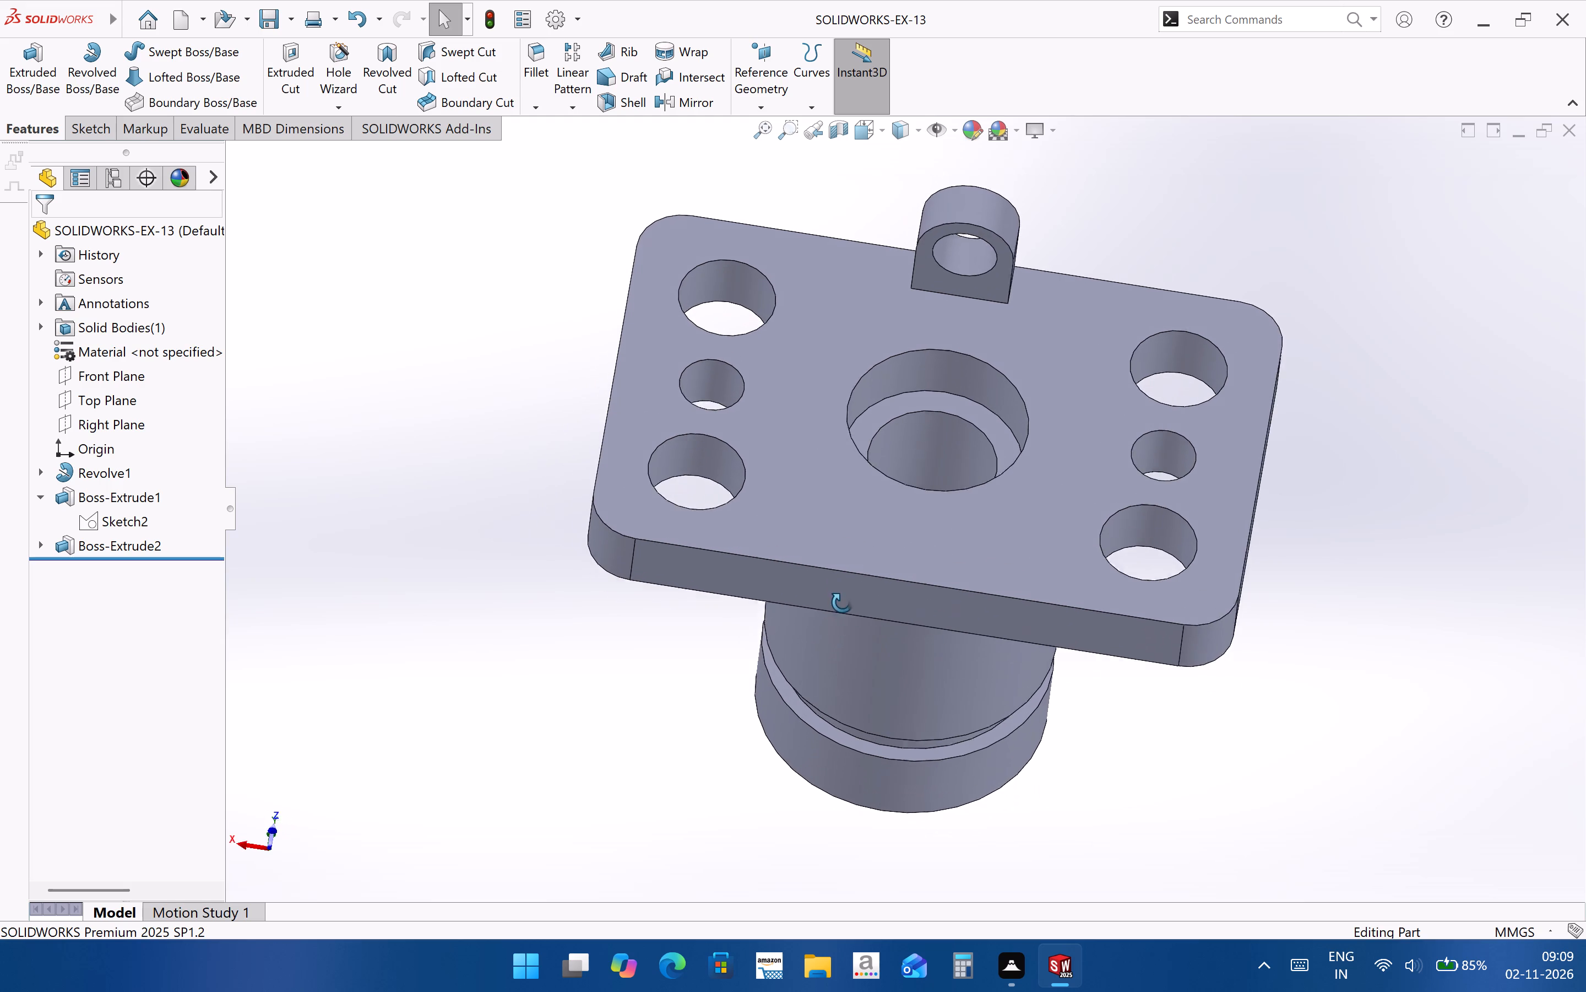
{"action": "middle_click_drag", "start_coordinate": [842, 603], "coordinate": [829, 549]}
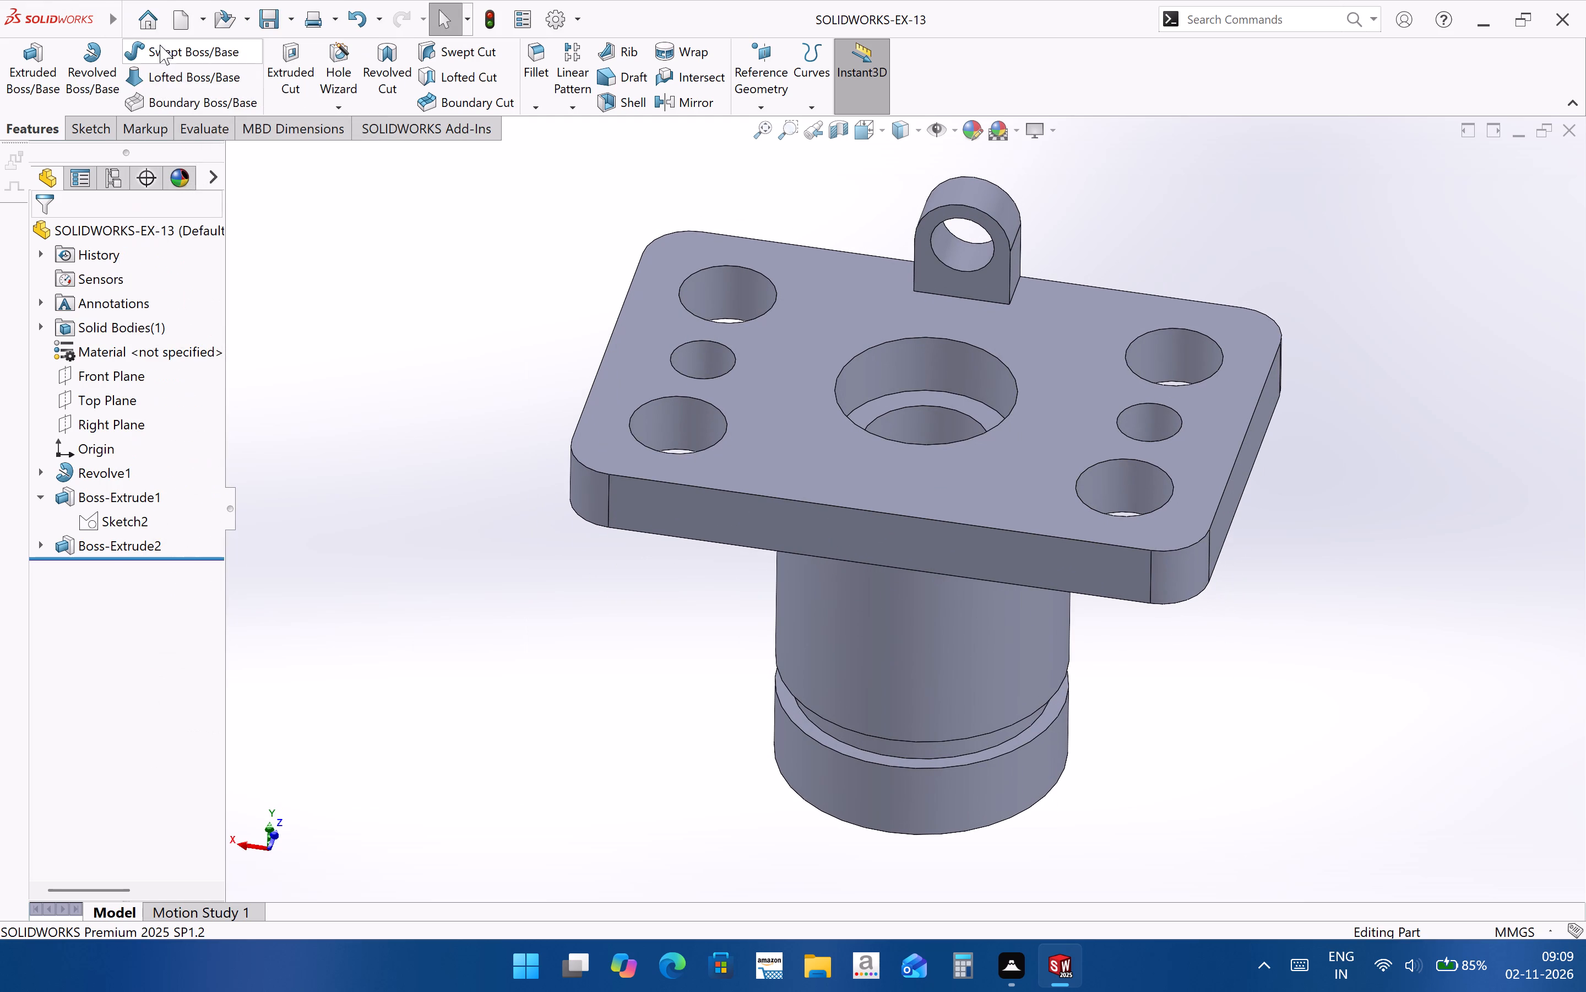
Create a new drawing document using the sheet format file dem format-02.slddrt.
{"action": "left_click", "coordinate": [155, 59]}
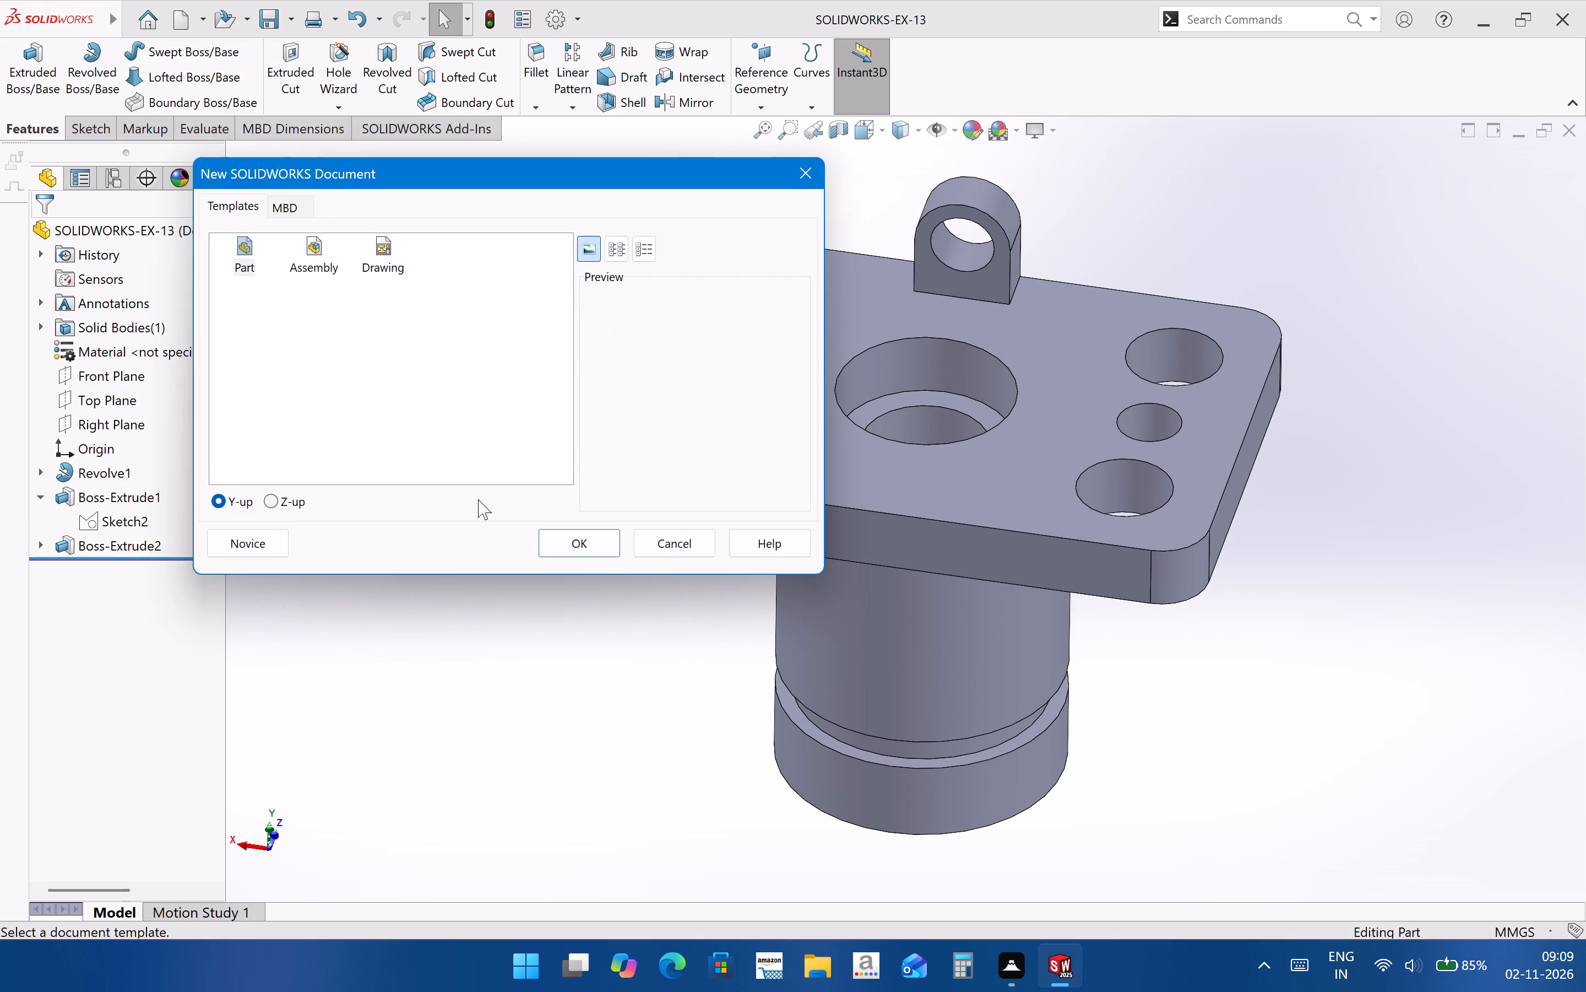
{"action": "left_click", "coordinate": [378, 254]}
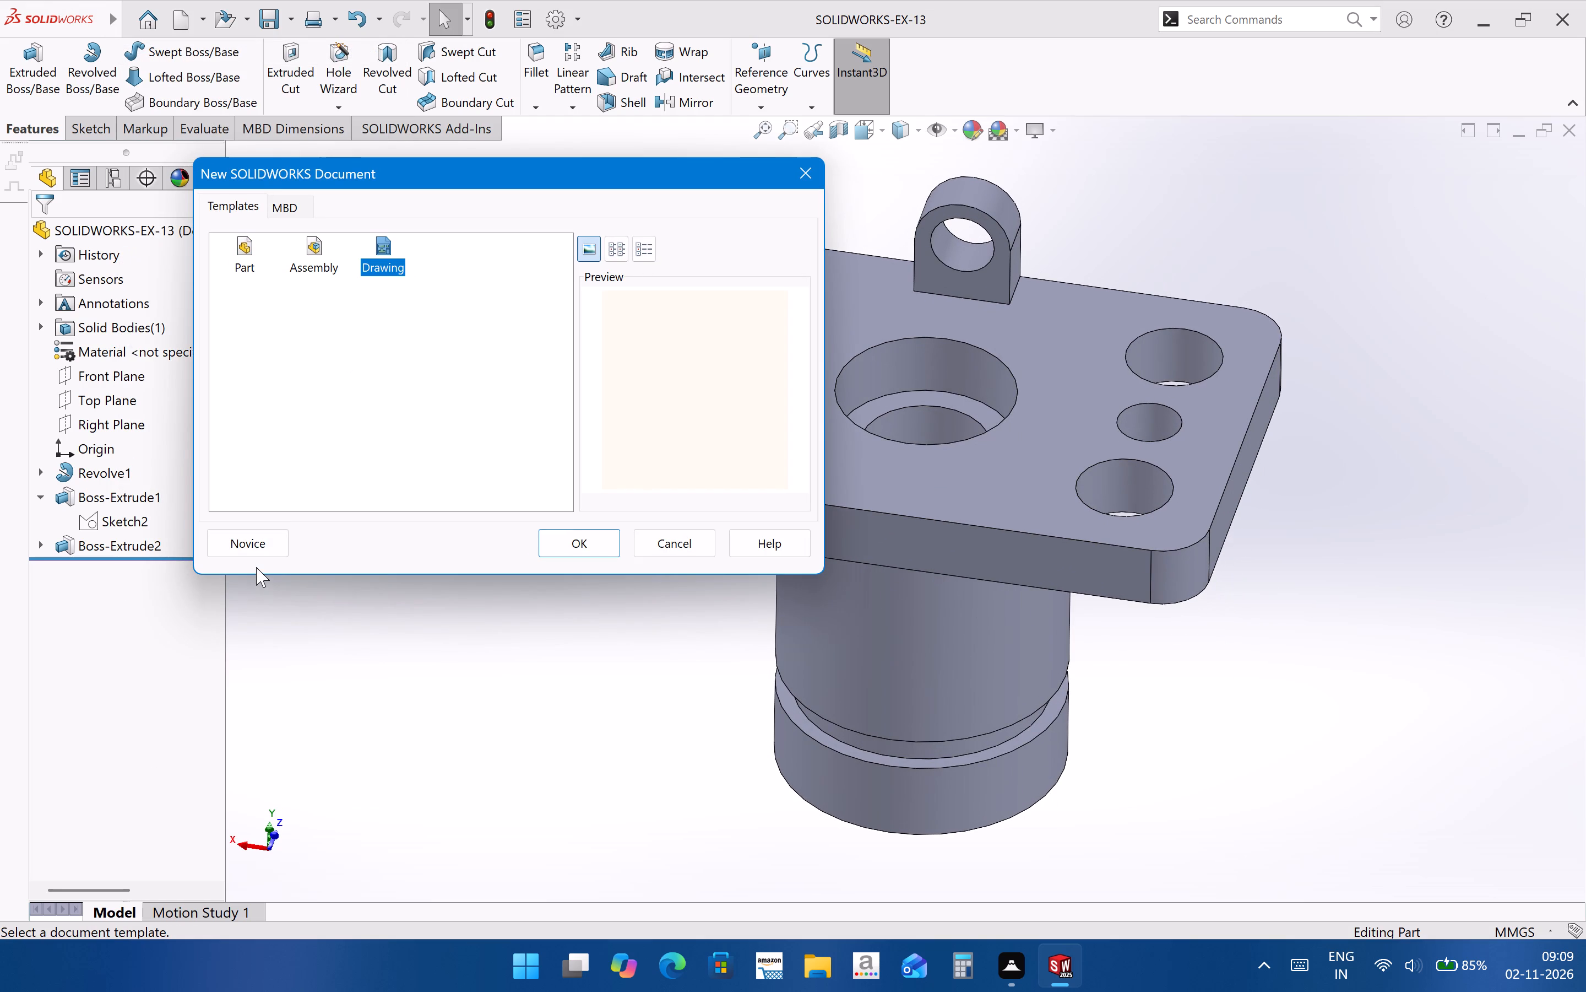
{"action": "left_click", "coordinate": [541, 534]}
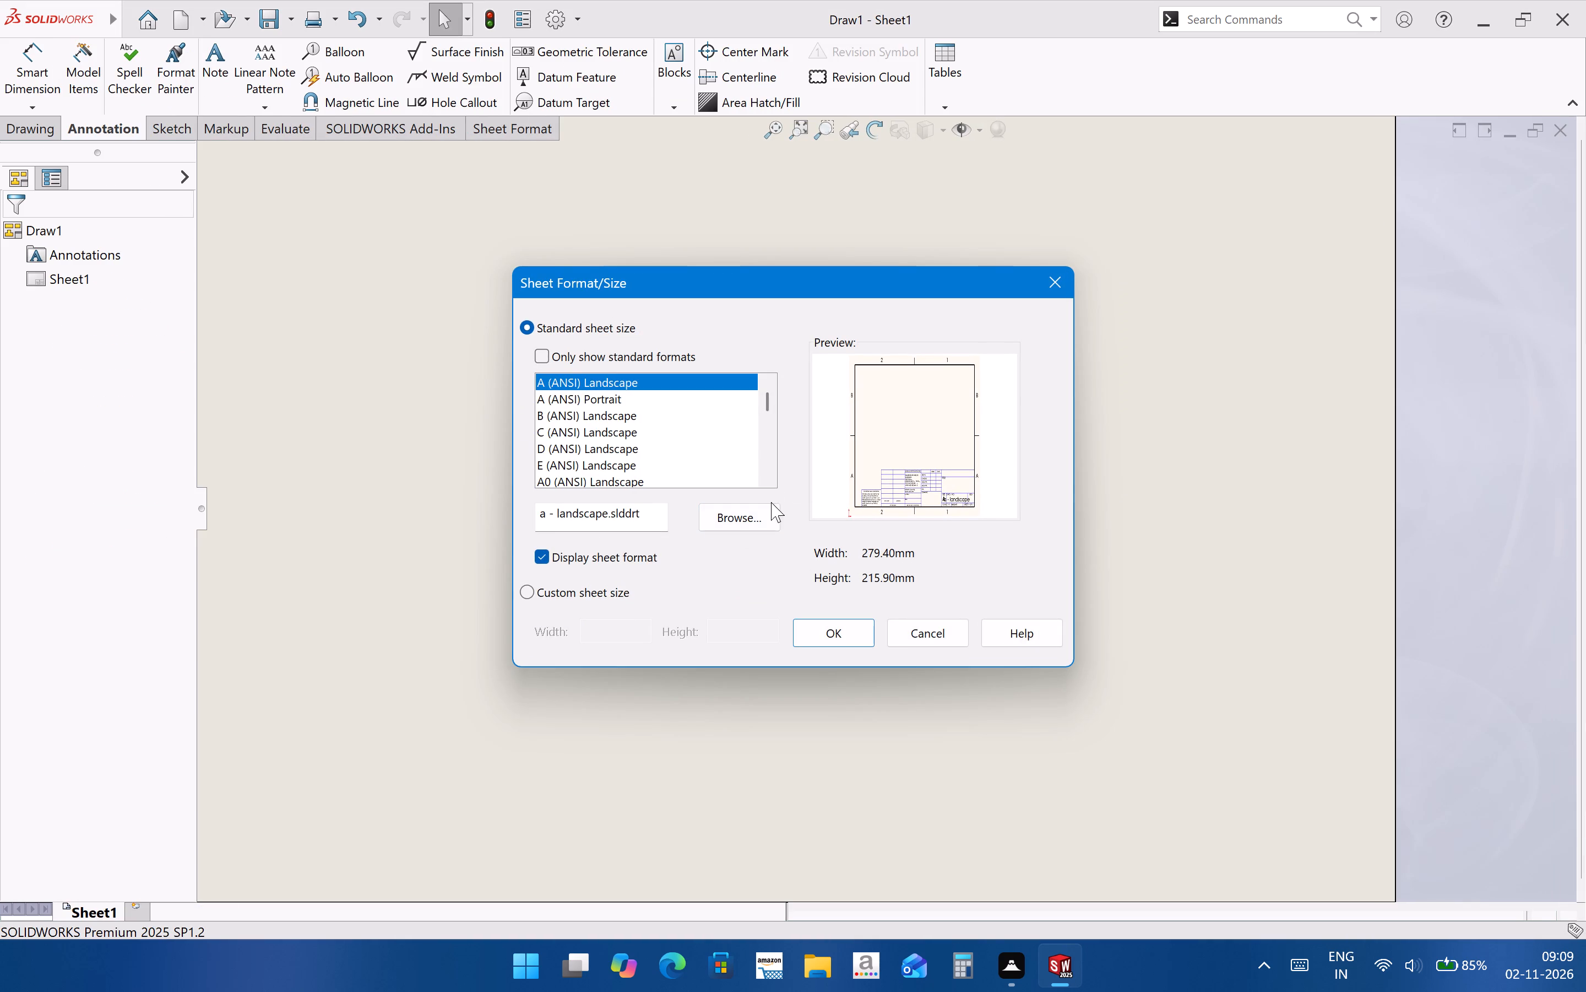
{"action": "left_click", "coordinate": [754, 514]}
{"action": "scroll", "coordinate": [910, 526], "scroll_direction": "down", "scroll_amount": 9}
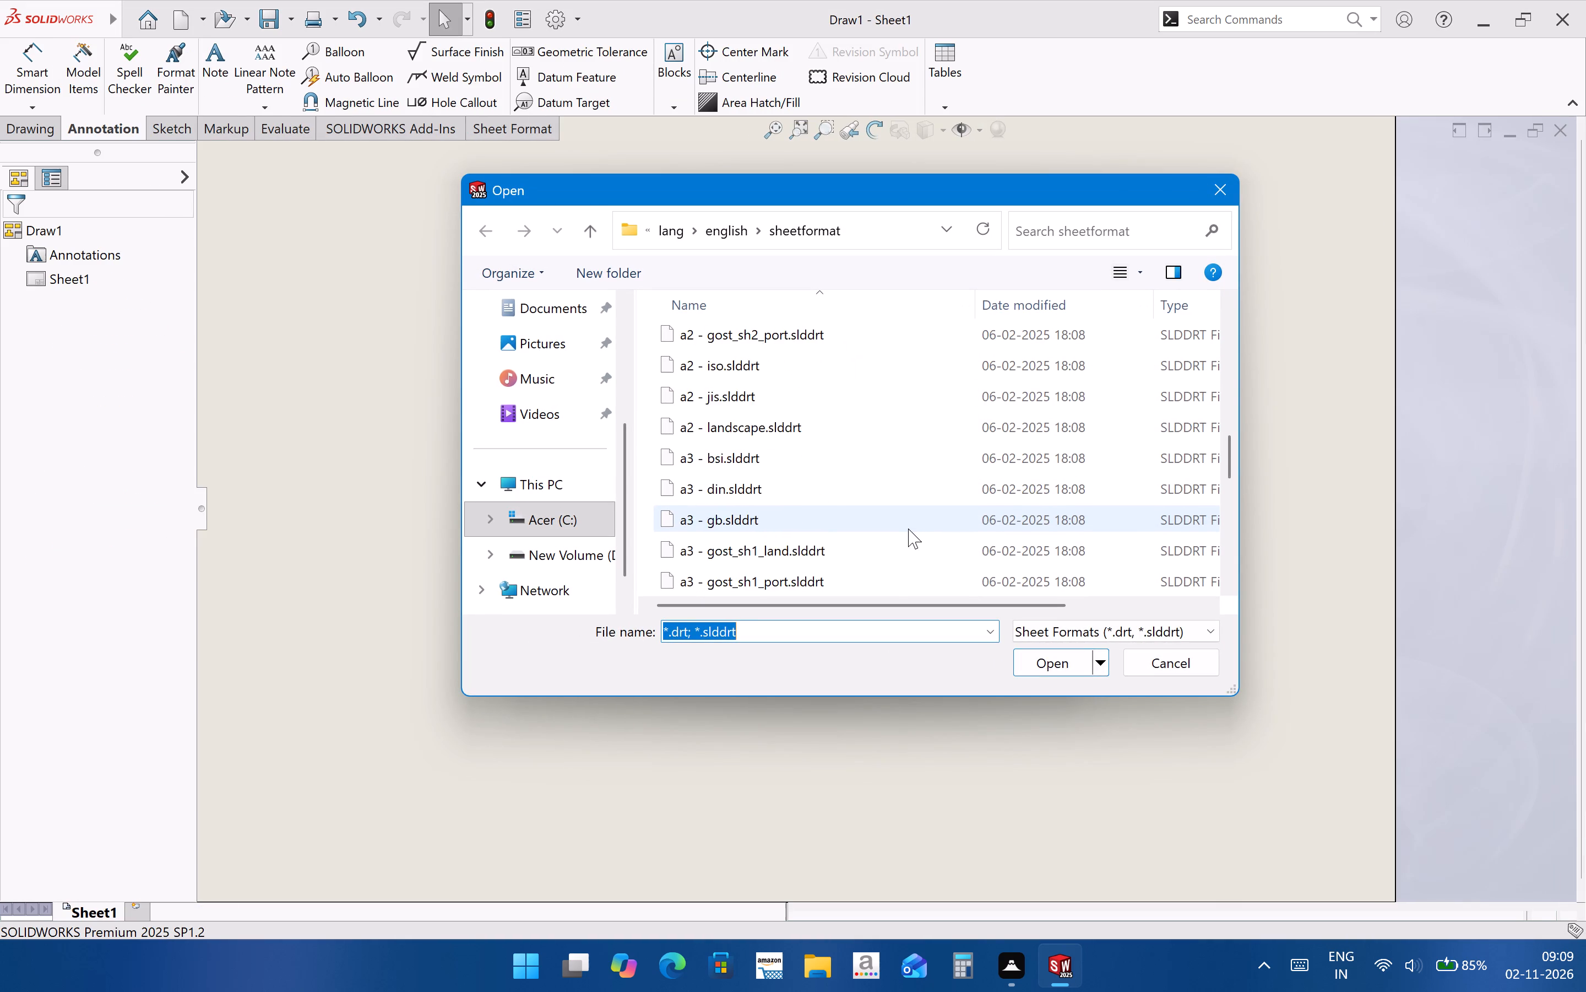
{"action": "scroll", "coordinate": [908, 529], "scroll_direction": "down", "scroll_amount": 8}
{"action": "left_click", "coordinate": [905, 562]}
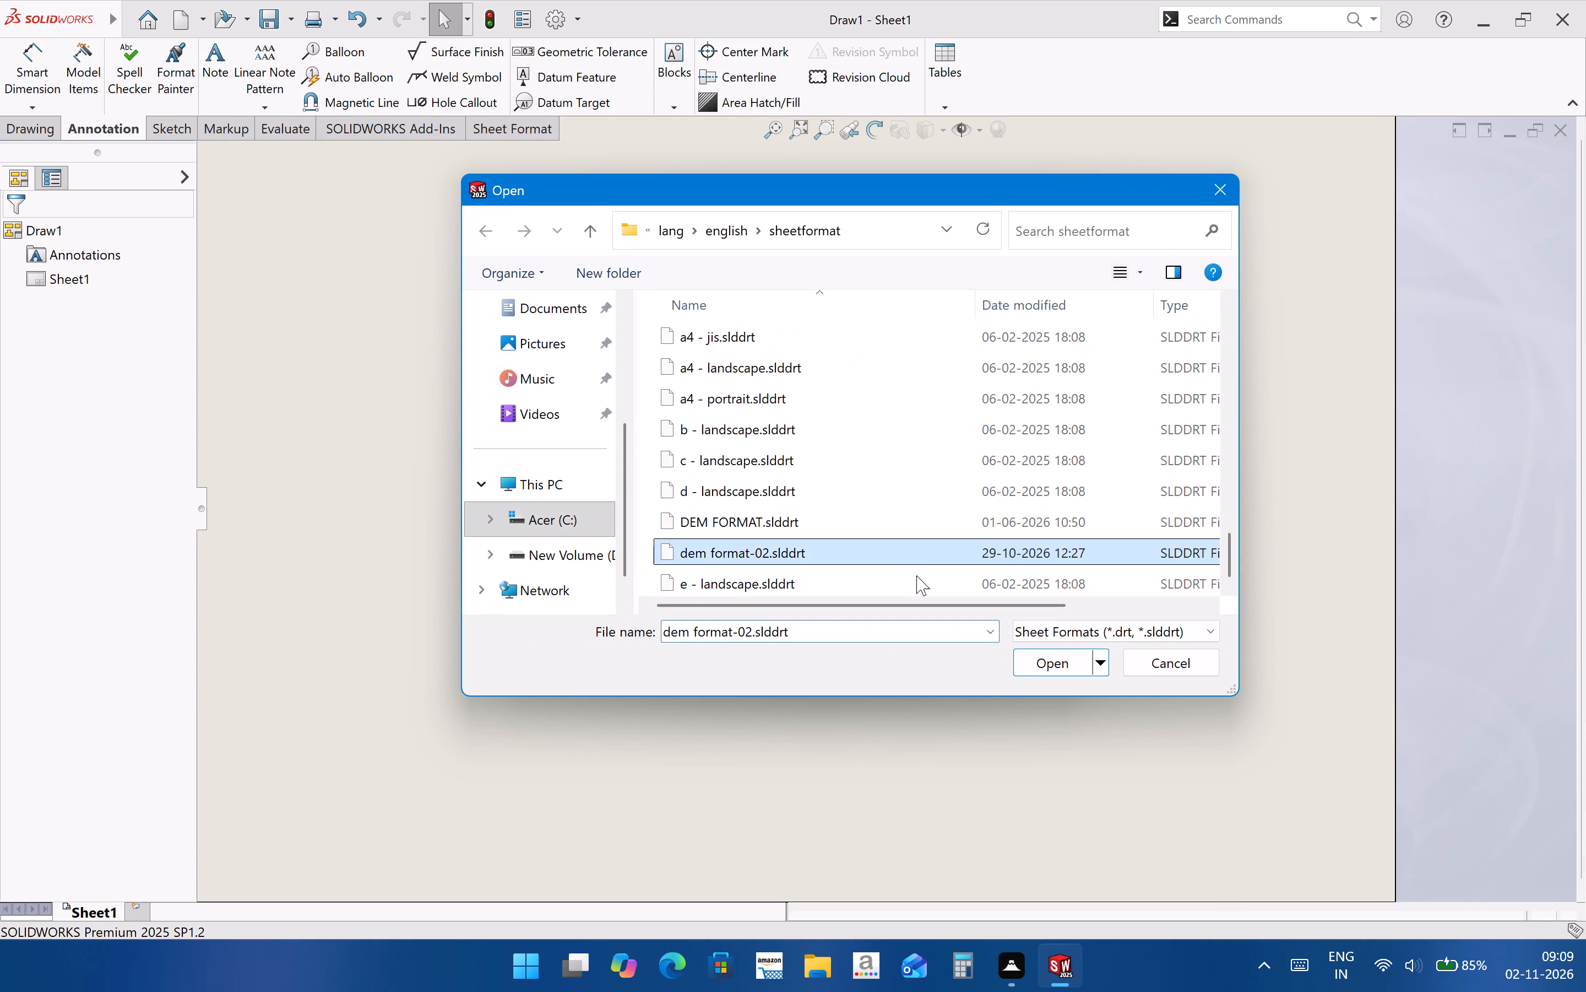
{"action": "left_click", "coordinate": [1029, 670]}
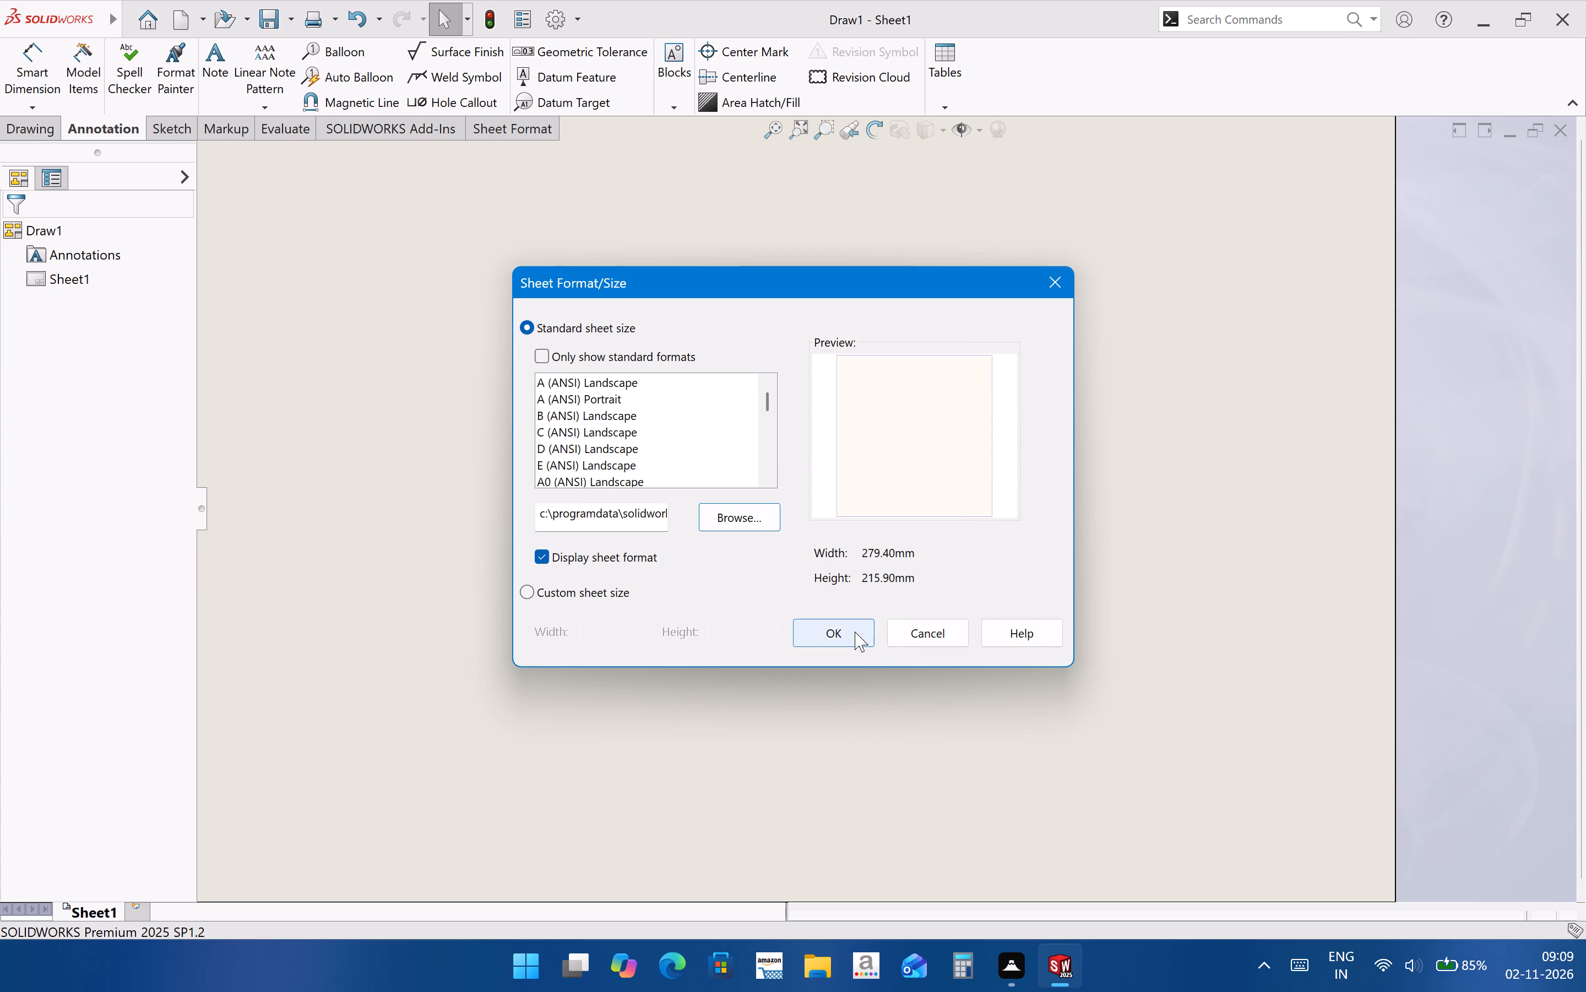
{"action": "left_click", "coordinate": [855, 632]}
Place only the front view of SOLIDWORKS-EX-13 on the drawing sheet, just right of its centre, without projected views.
{"action": "scroll", "coordinate": [939, 645], "scroll_direction": "up", "scroll_amount": 2}
{"action": "scroll", "coordinate": [1046, 476], "scroll_direction": "down", "scroll_amount": 1}
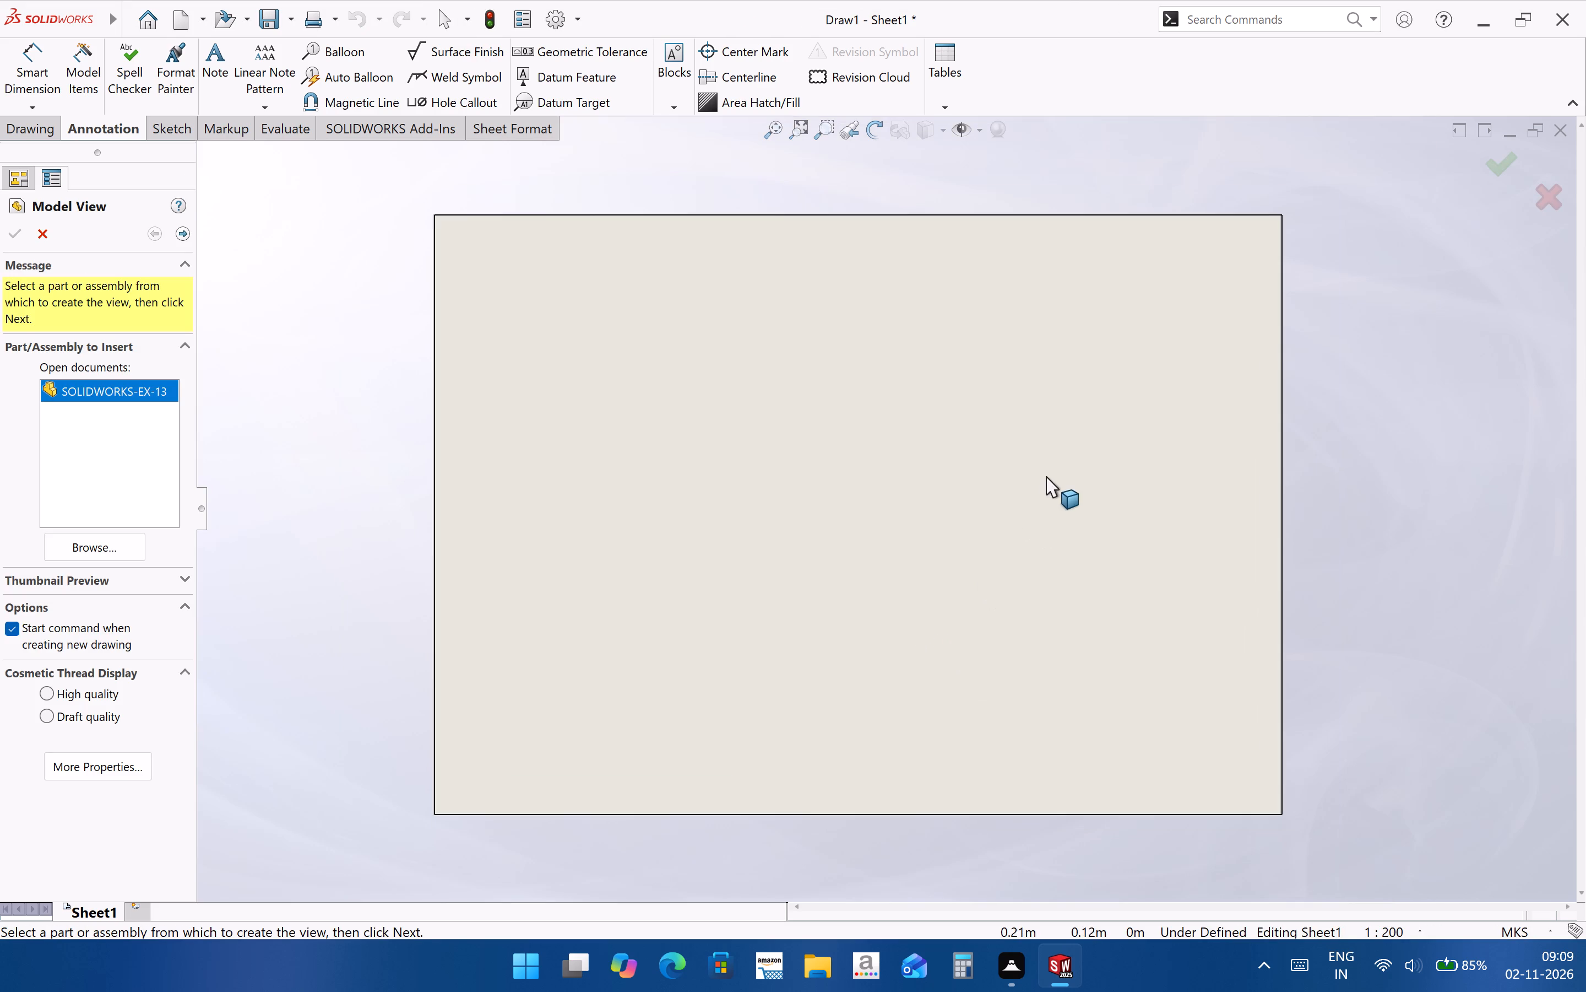
{"action": "double_click", "coordinate": [131, 393]}
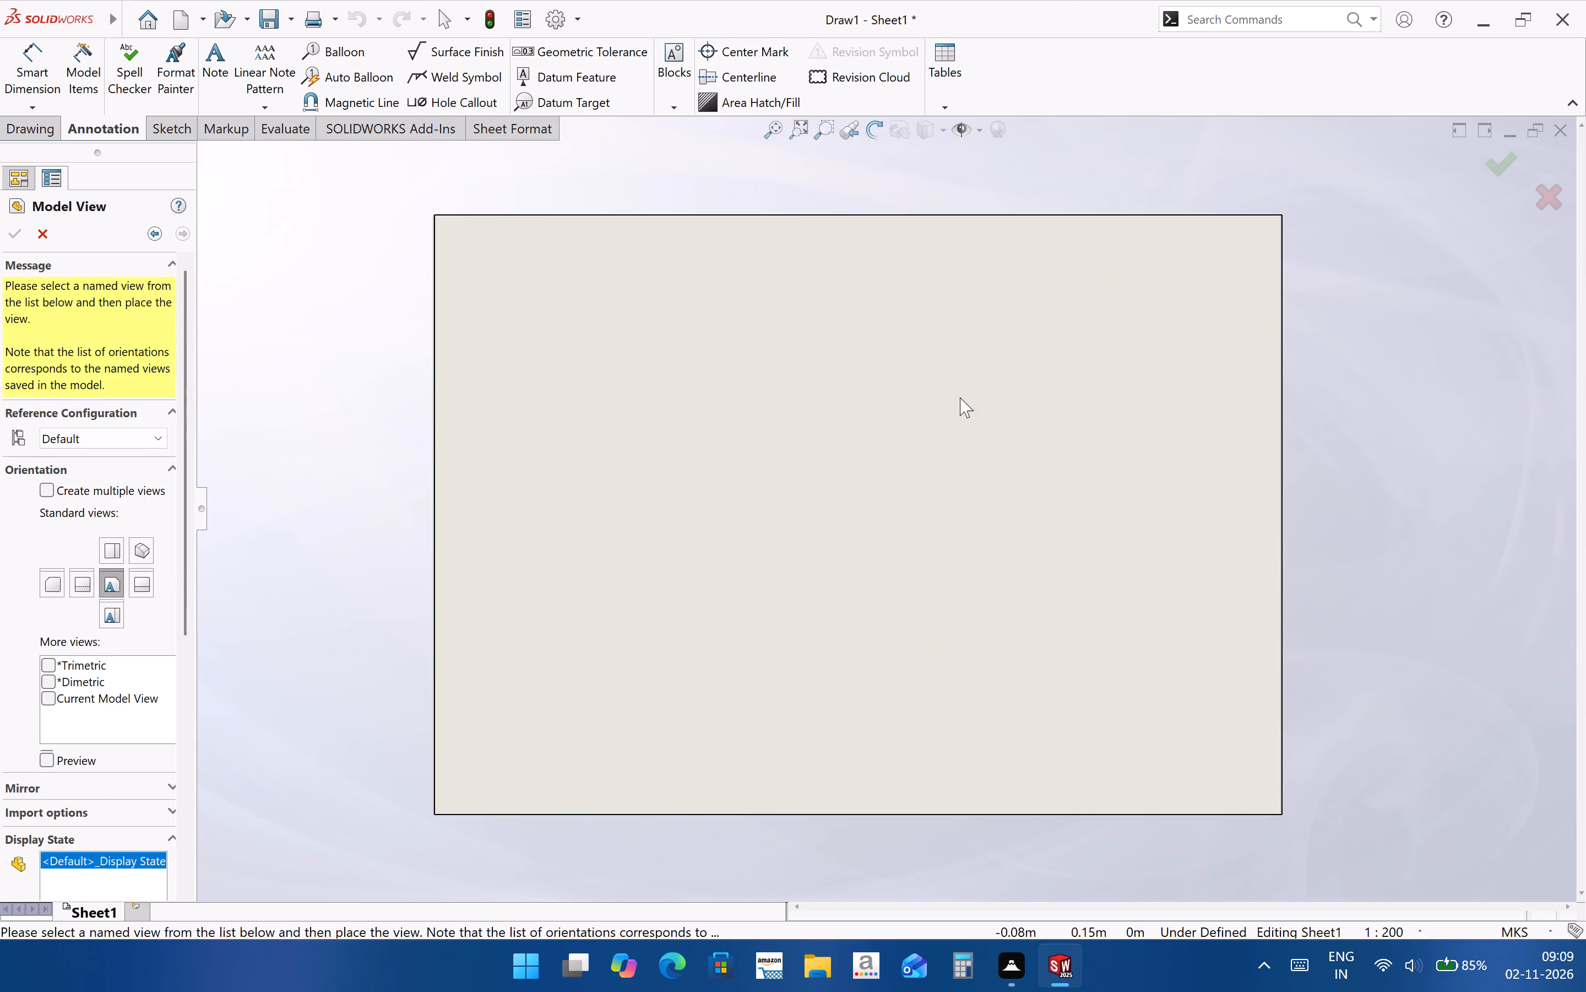
{"action": "left_click", "coordinate": [976, 456]}
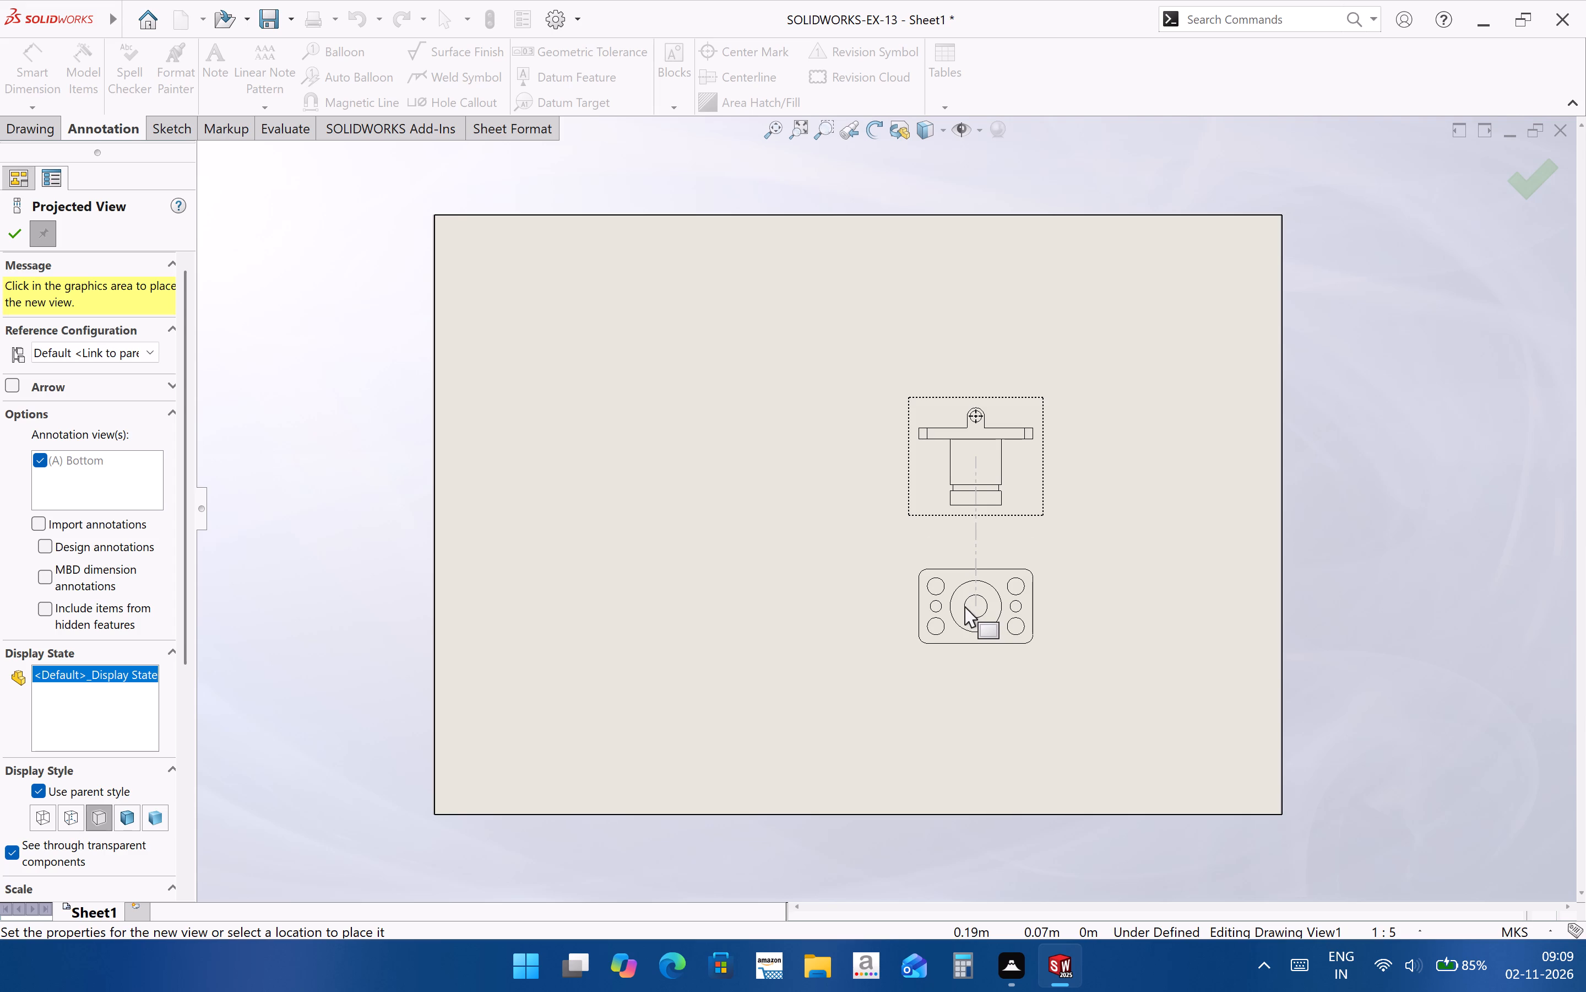
{"action": "key", "text": "Escape"}
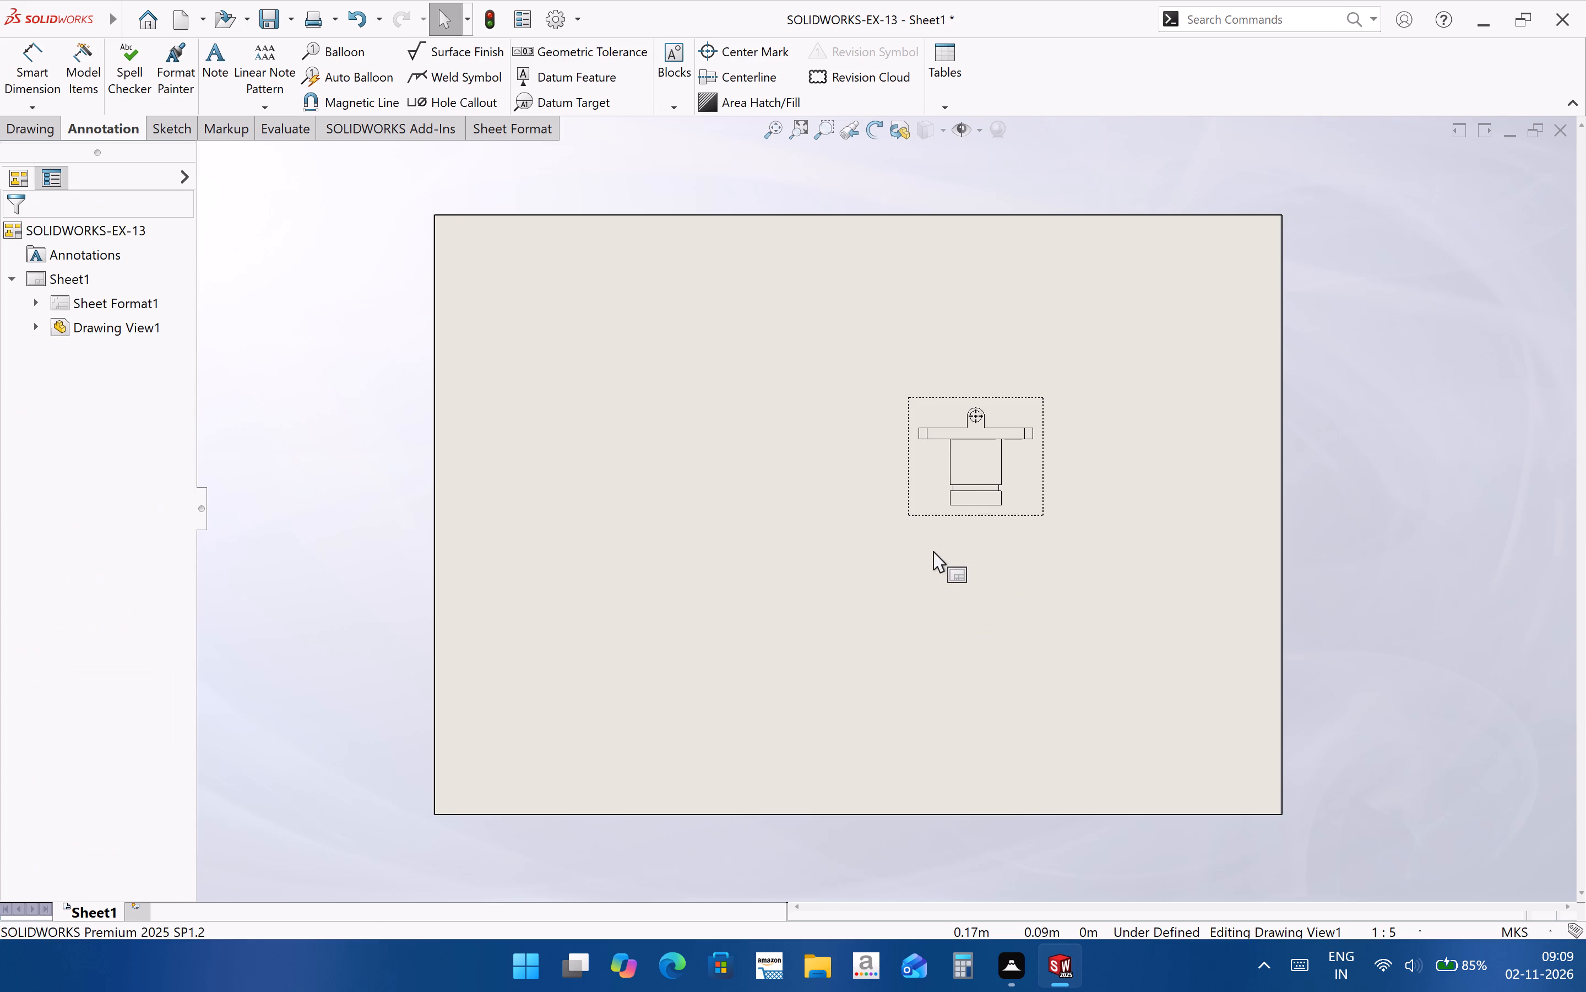
Give the front view a custom scale, trying 1:6 and 1:4 before settling on 1:3.
{"action": "left_click", "coordinate": [1033, 516]}
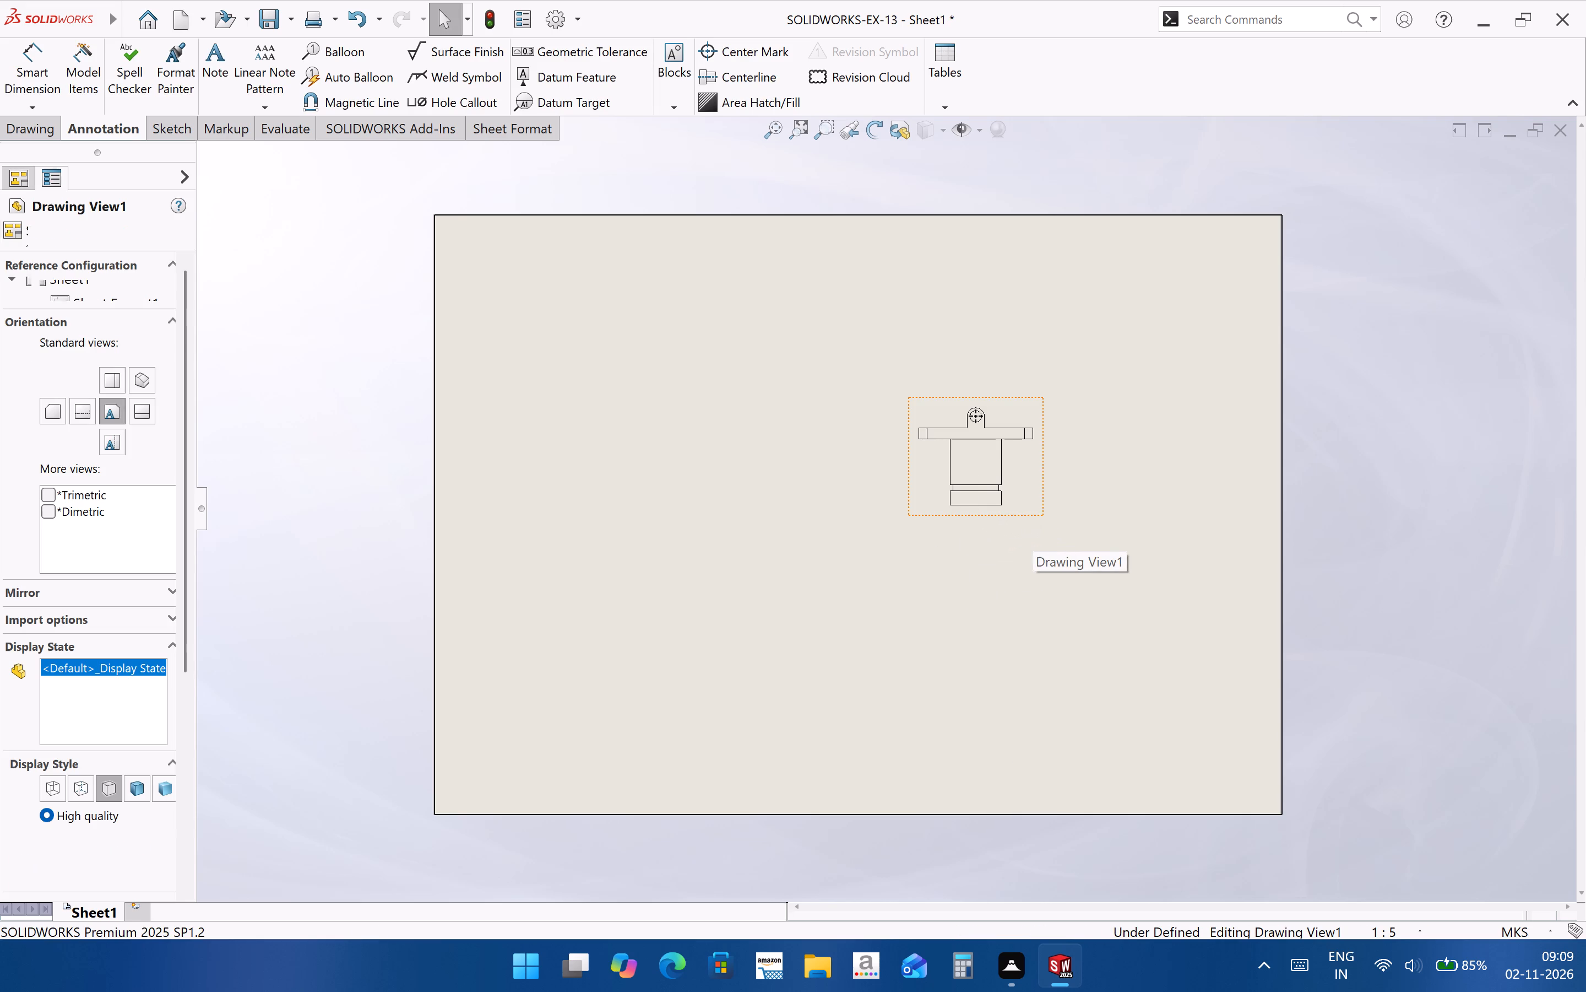
{"action": "left_click_drag", "start_coordinate": [188, 634], "coordinate": [196, 722]}
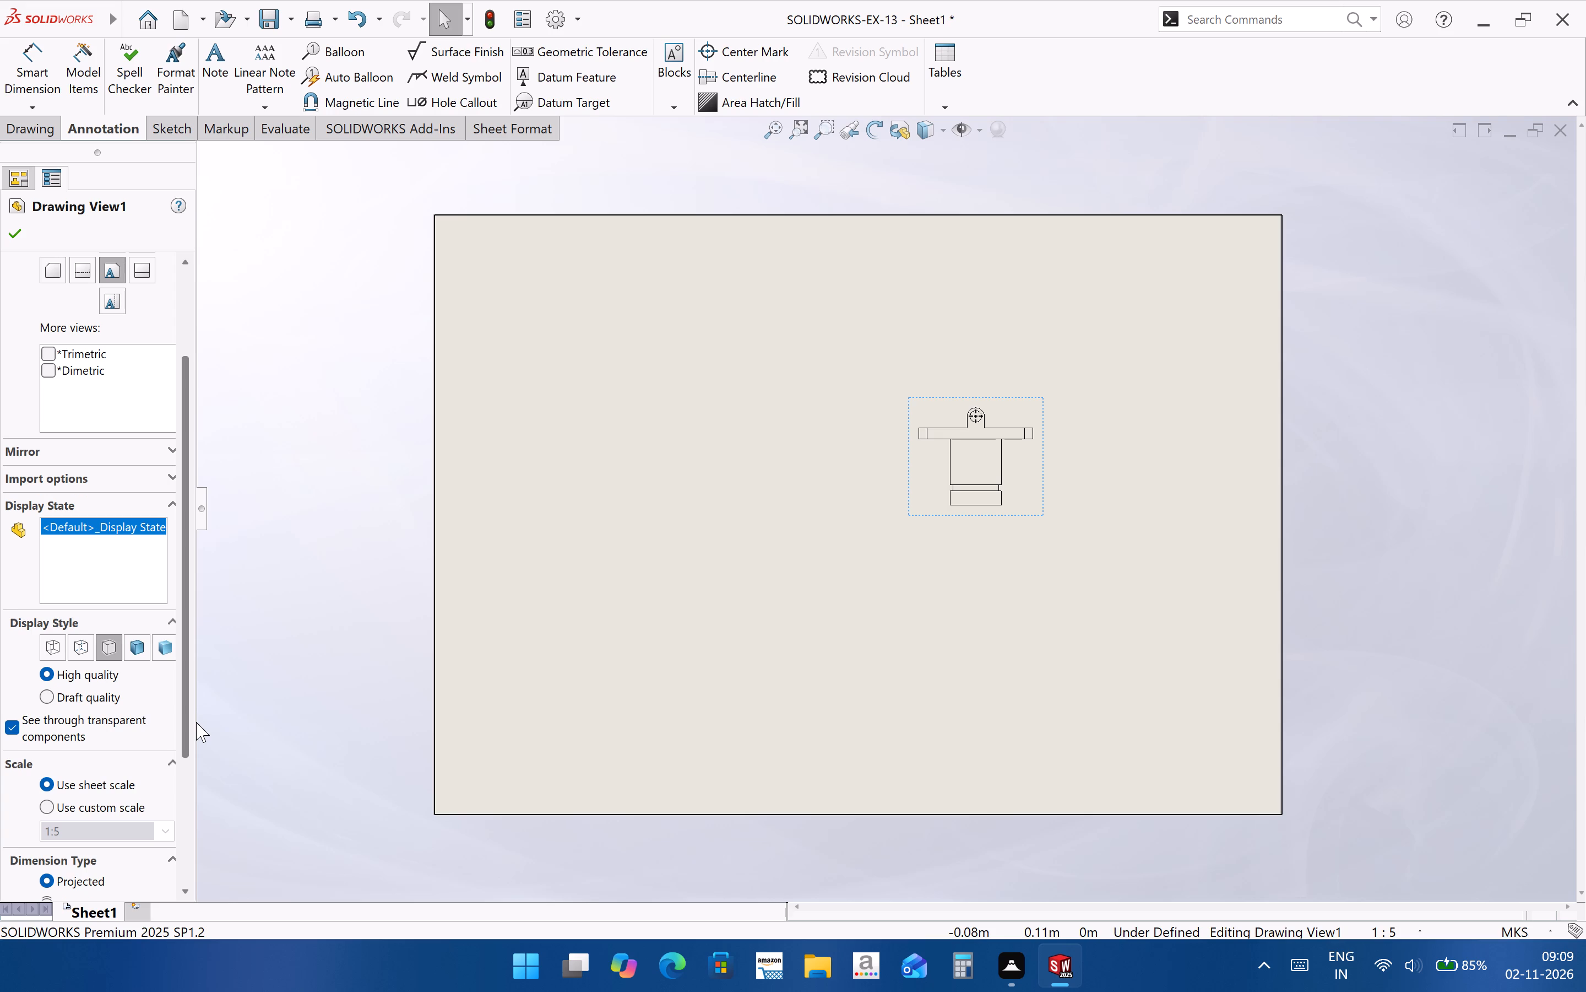
{"action": "left_click_drag", "start_coordinate": [196, 722], "coordinate": [198, 777]}
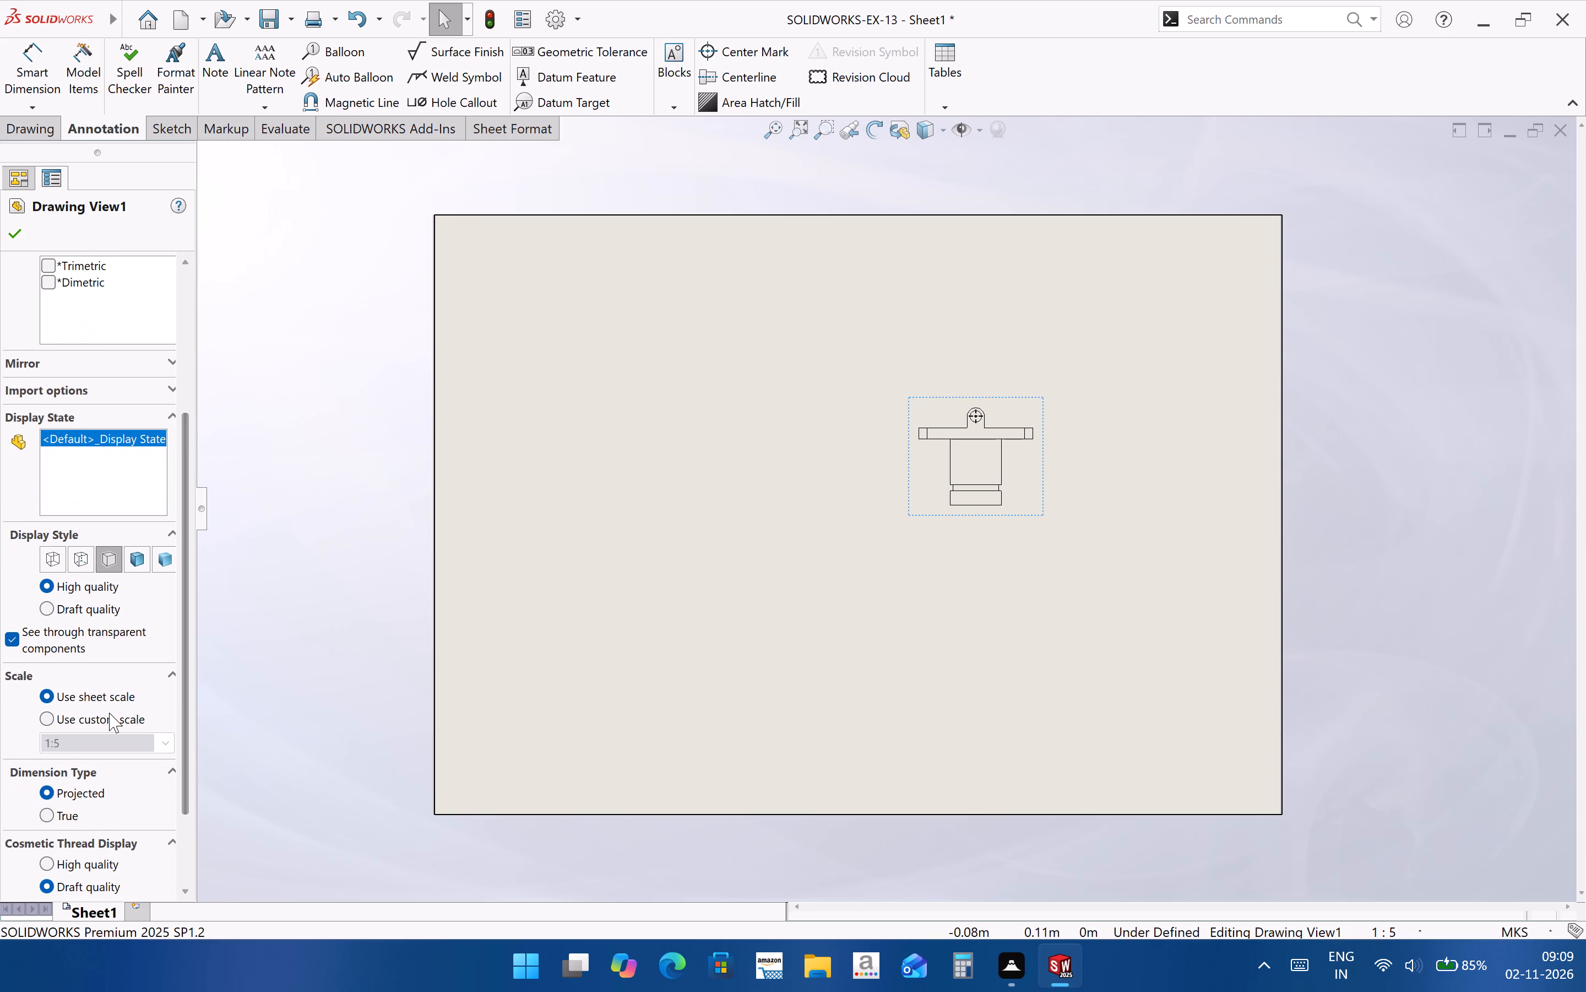
{"action": "left_click", "coordinate": [109, 713]}
{"action": "left_click", "coordinate": [116, 738]}
{"action": "left_click", "coordinate": [117, 740]}
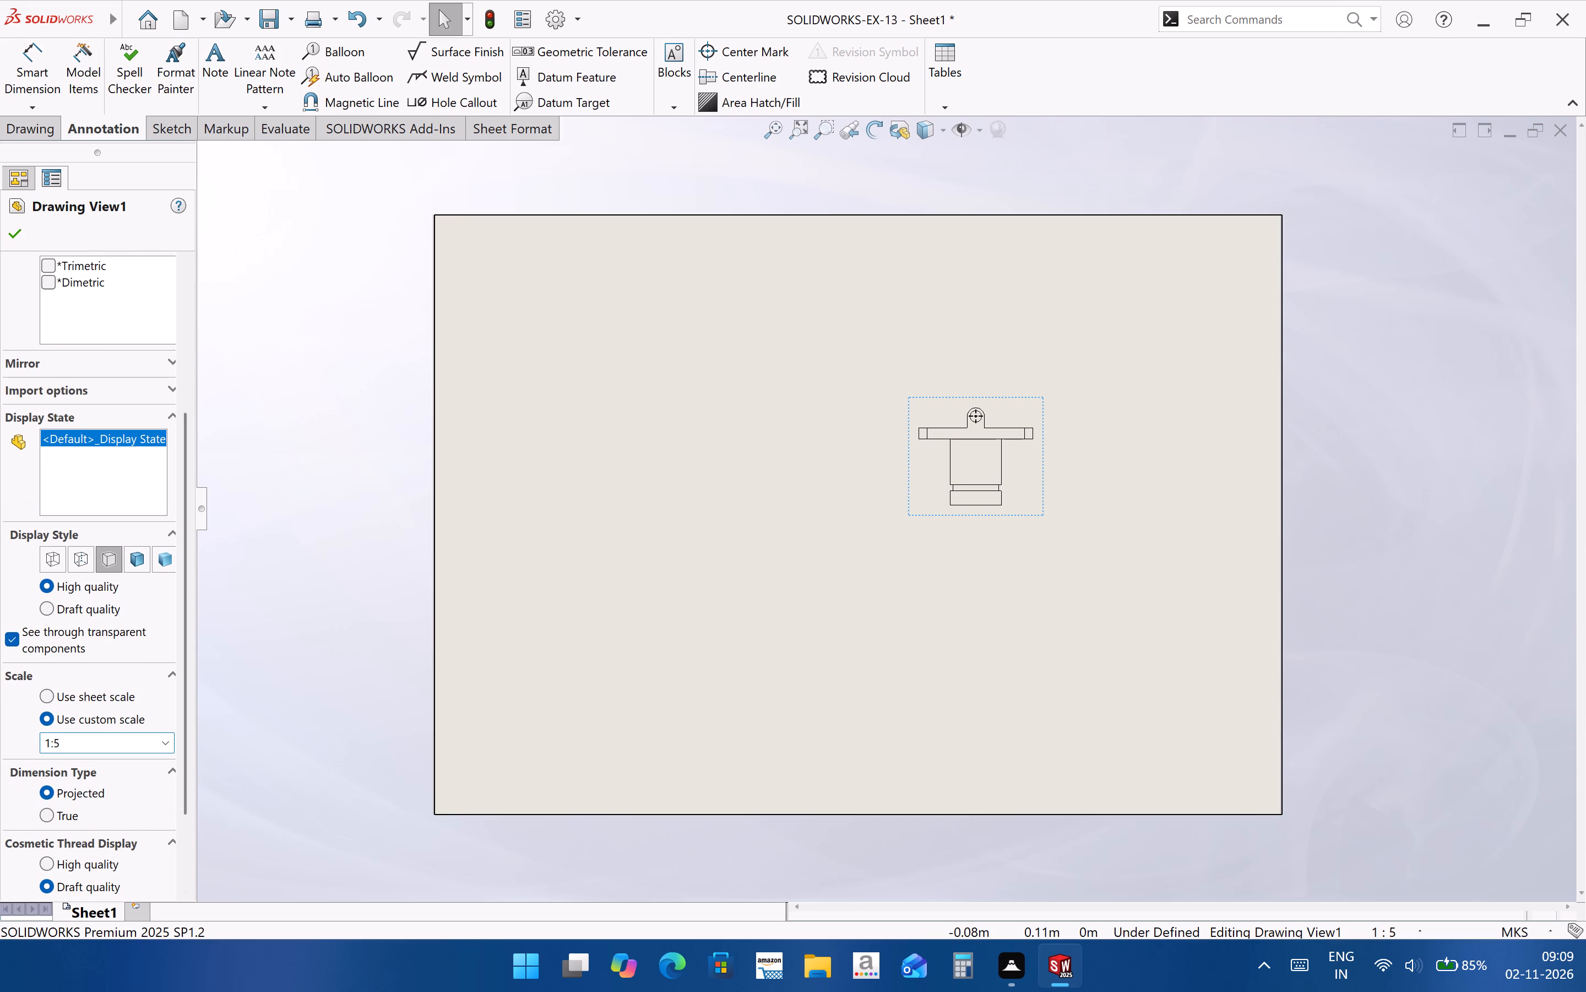
{"action": "key", "text": "BackSpace"}
{"action": "key", "text": "6"}
{"action": "key", "text": "Return"}
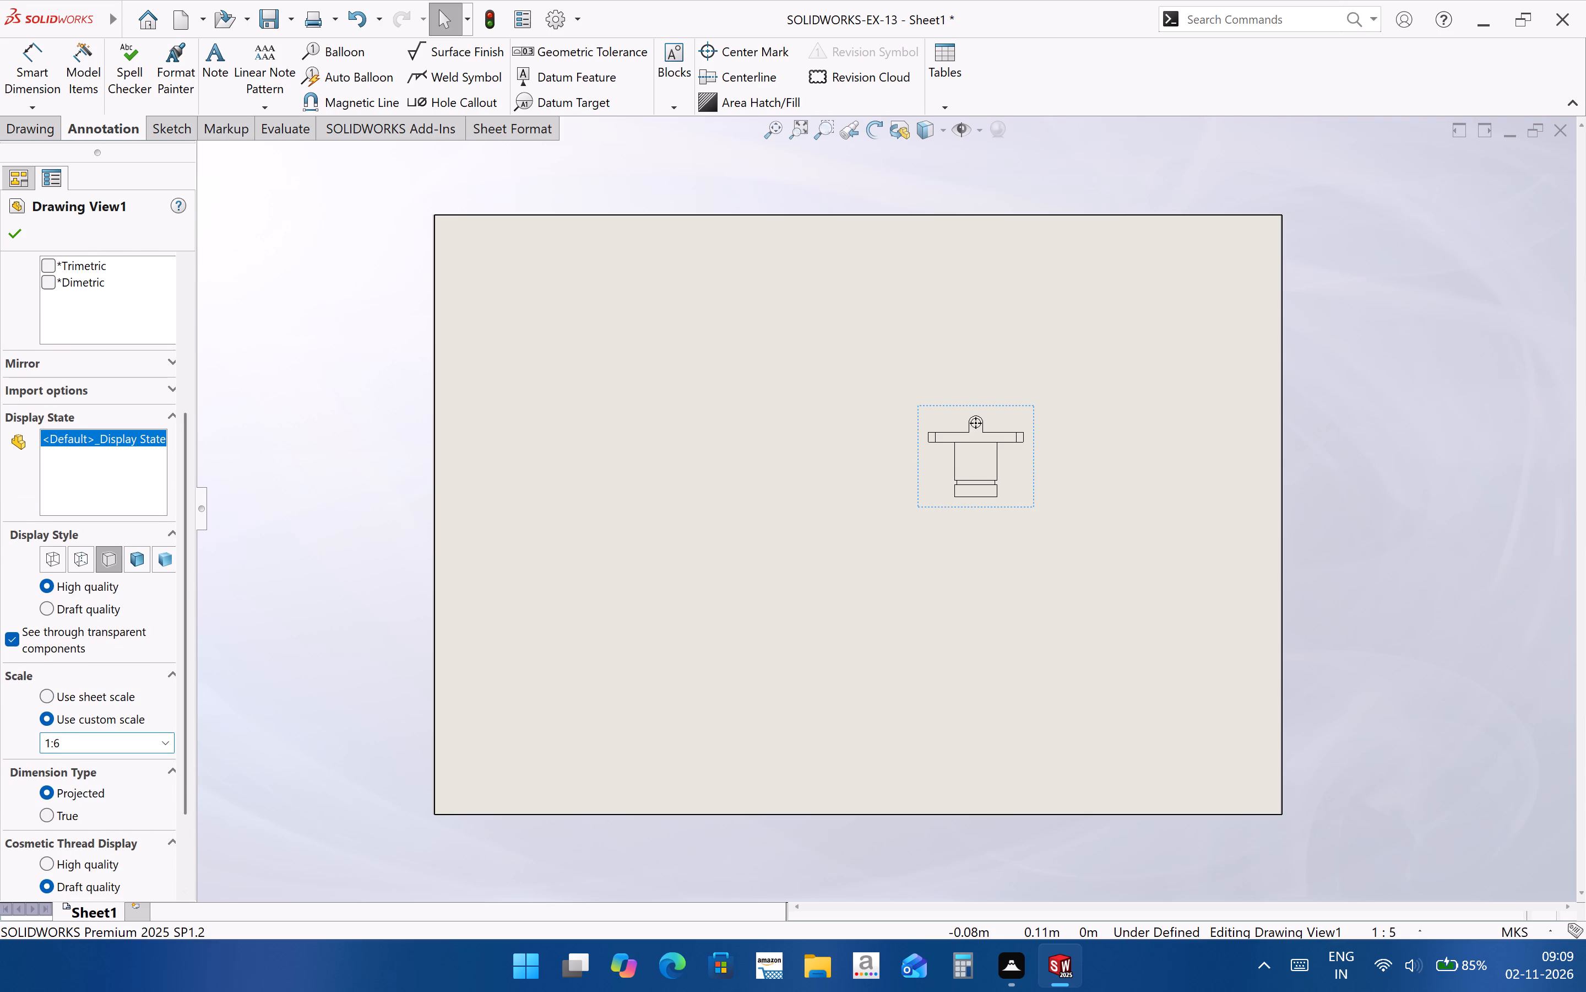
{"action": "left_click", "coordinate": [118, 741]}
{"action": "key", "text": "BackSpace"}
{"action": "key", "text": "4"}
{"action": "key", "text": "Return"}
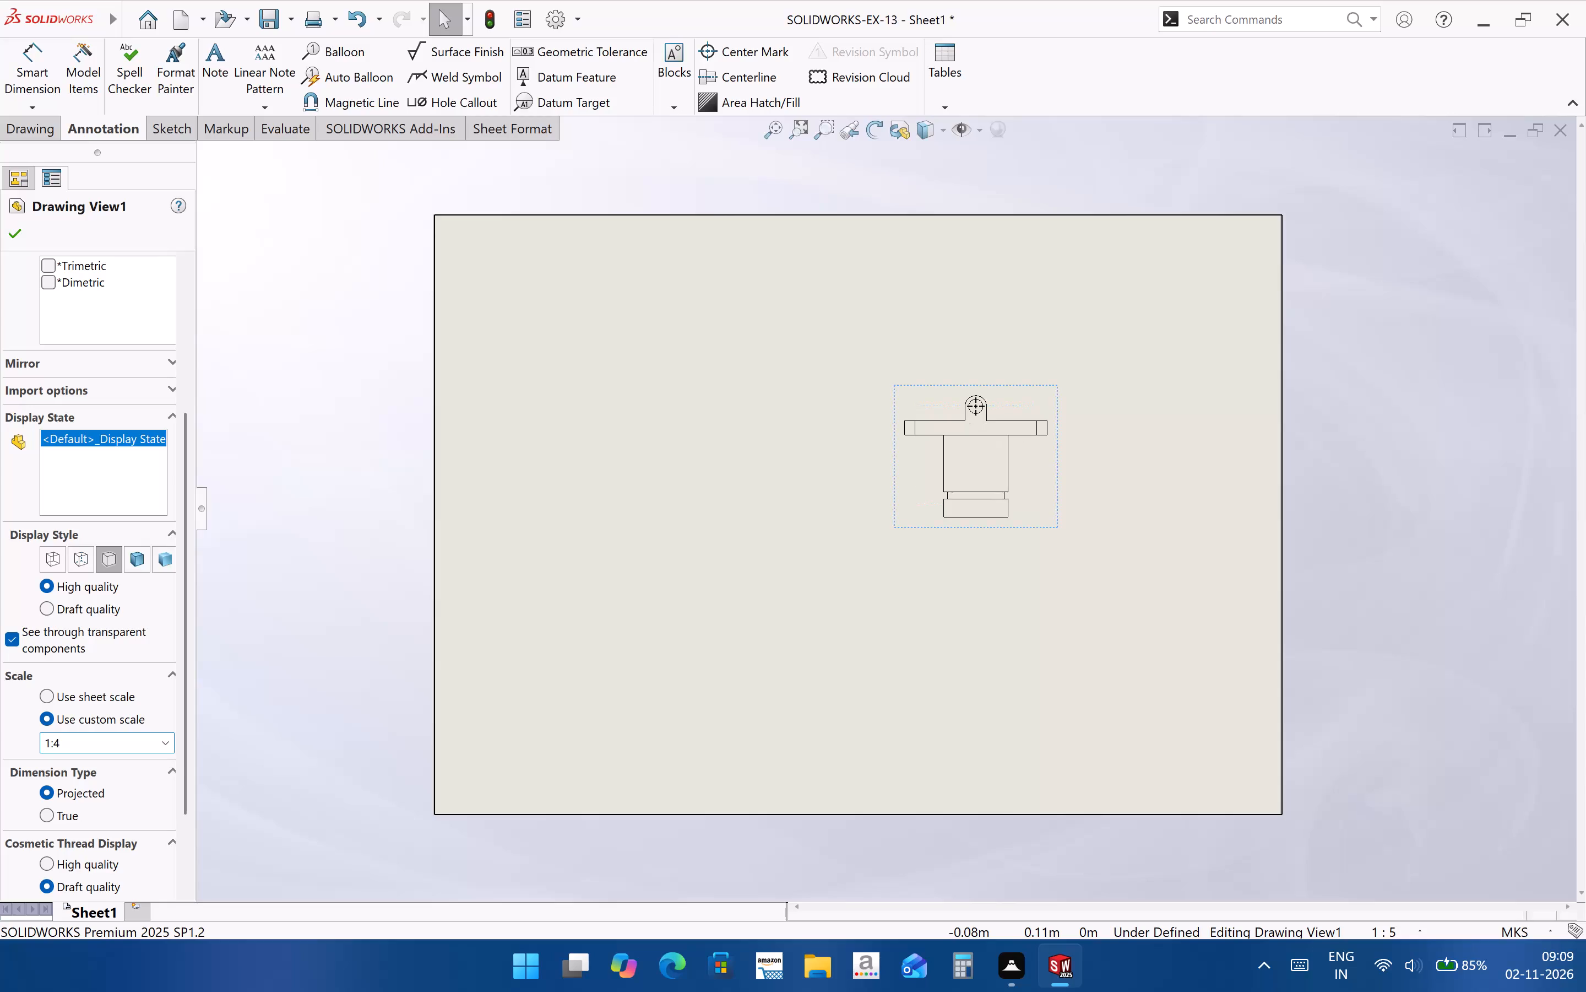
{"action": "left_click", "coordinate": [118, 741]}
{"action": "key", "text": "BackSpace"}
{"action": "key", "text": "3"}
{"action": "key", "text": "Return"}
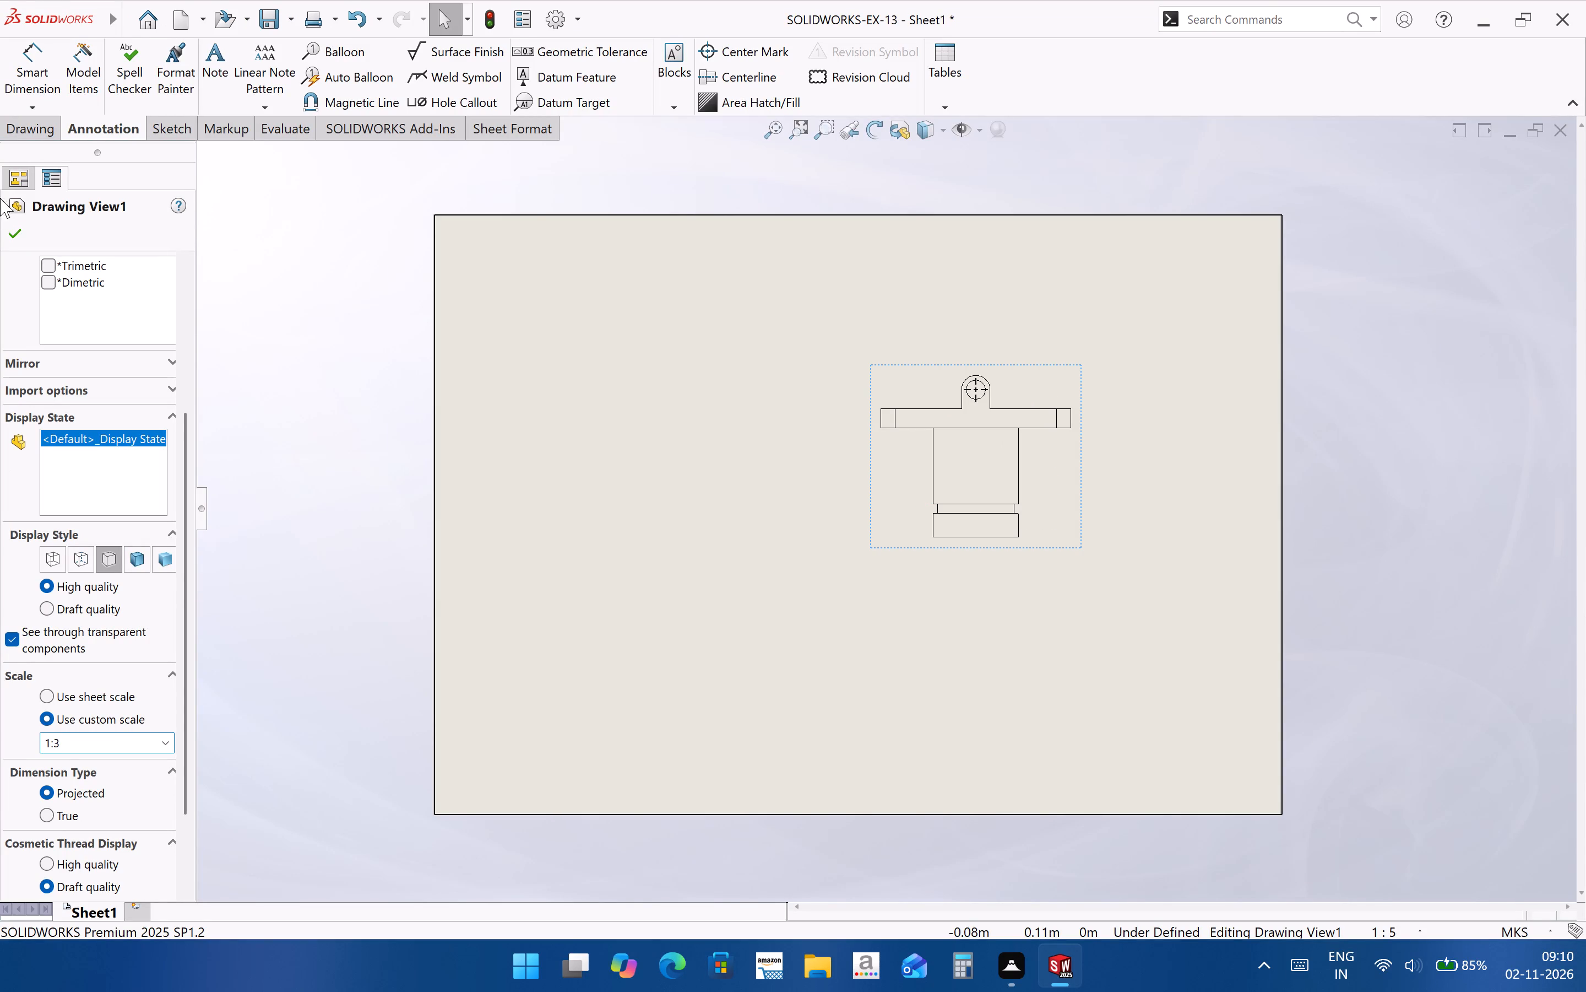
{"action": "left_click", "coordinate": [10, 222]}
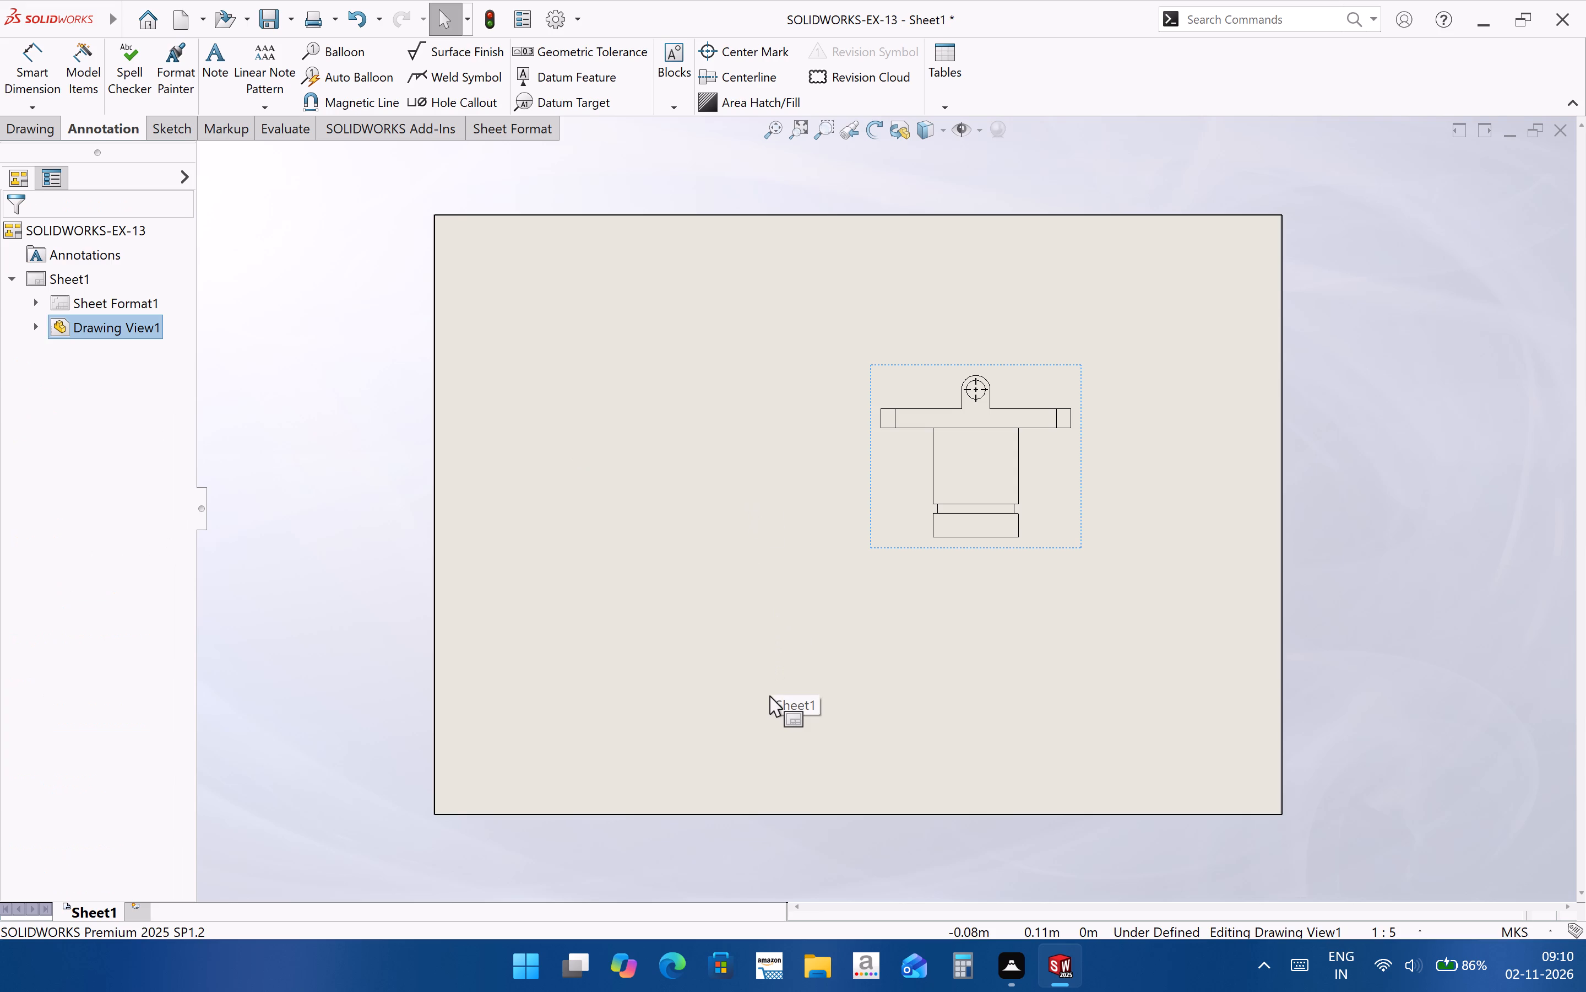
Move the front view slightly up and to the left on the sheet.
{"action": "left_click", "coordinate": [926, 552]}
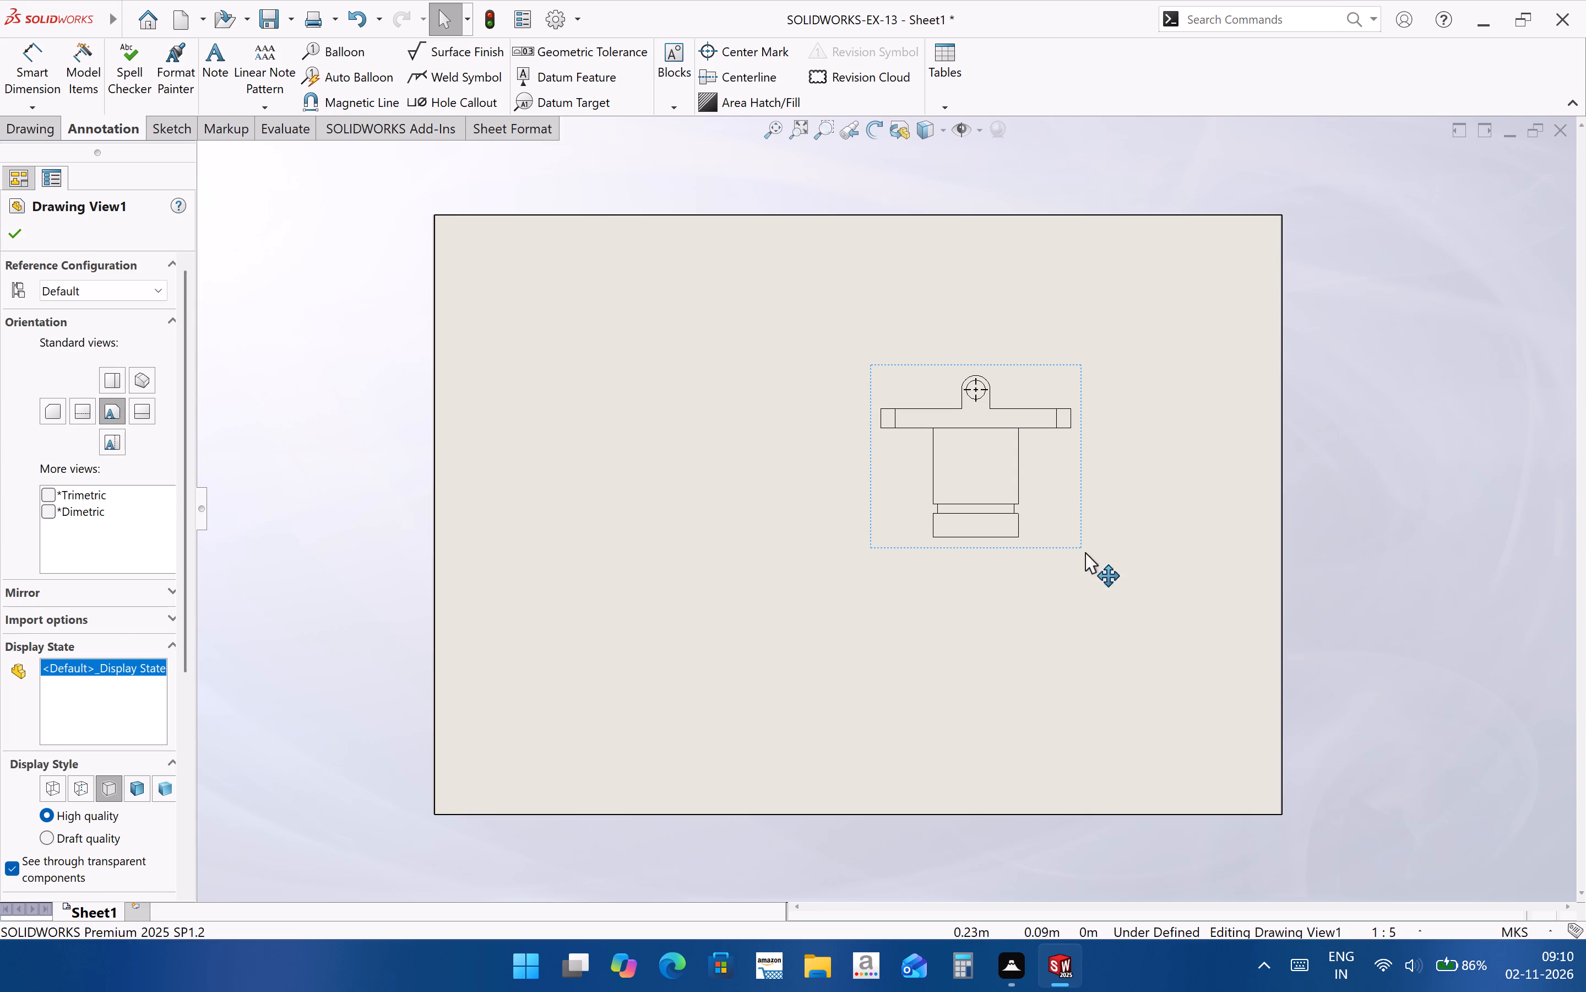
{"action": "left_click_drag", "start_coordinate": [1077, 556], "coordinate": [1056, 553]}
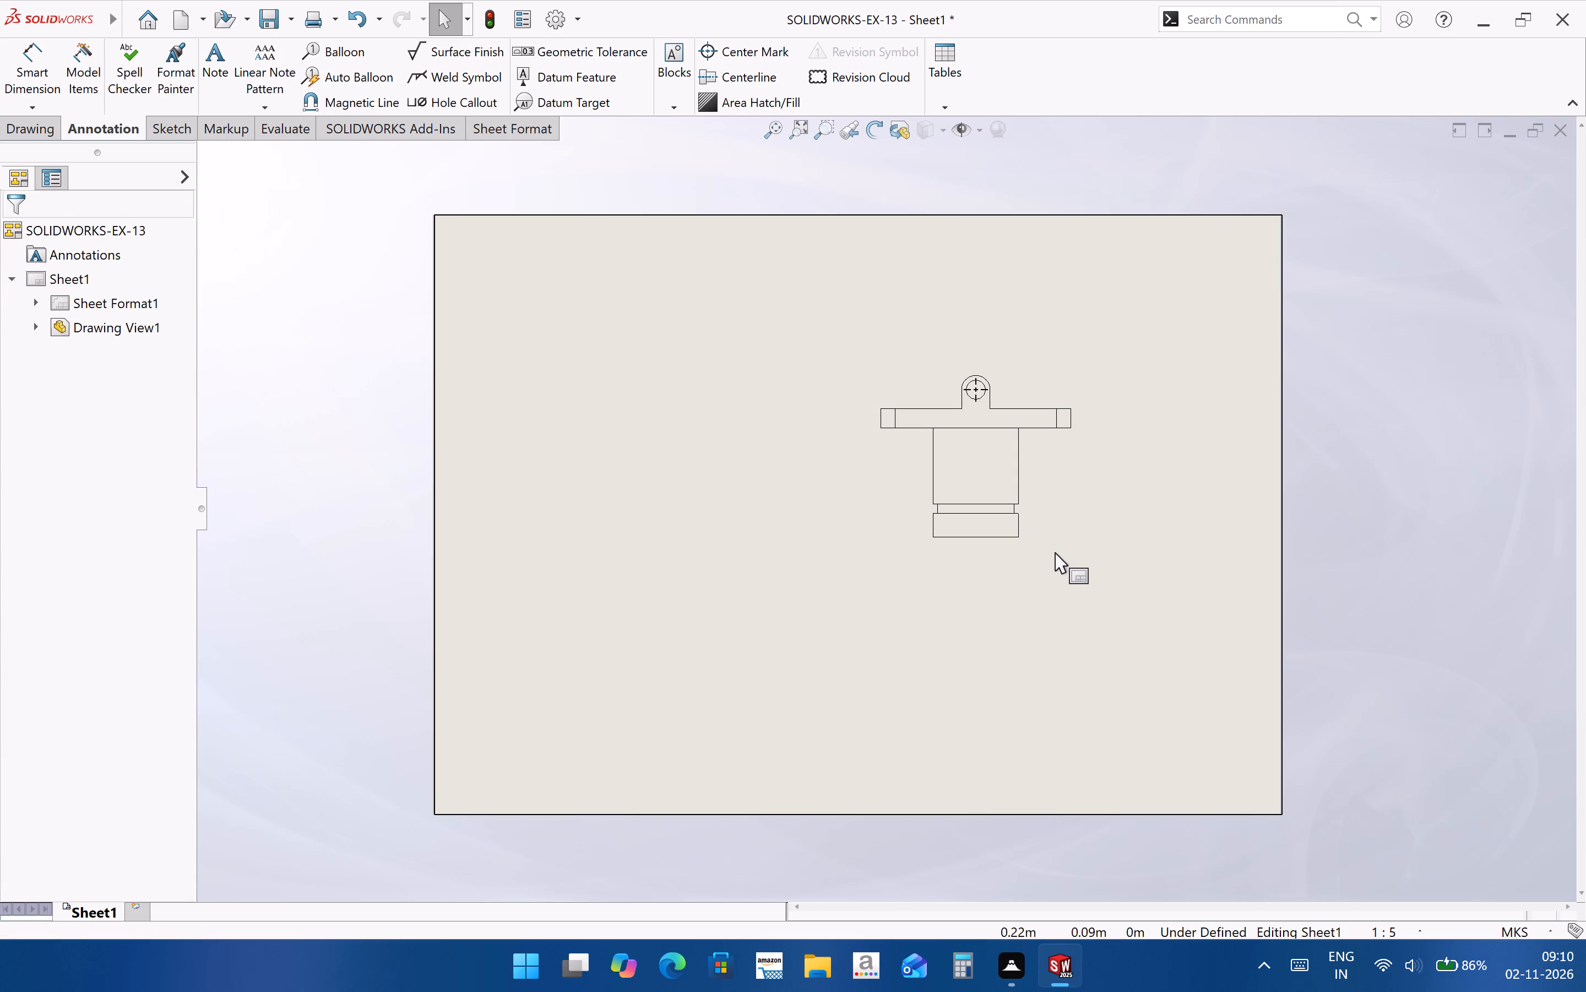
{"action": "left_click_drag", "start_coordinate": [1076, 547], "coordinate": [1036, 516]}
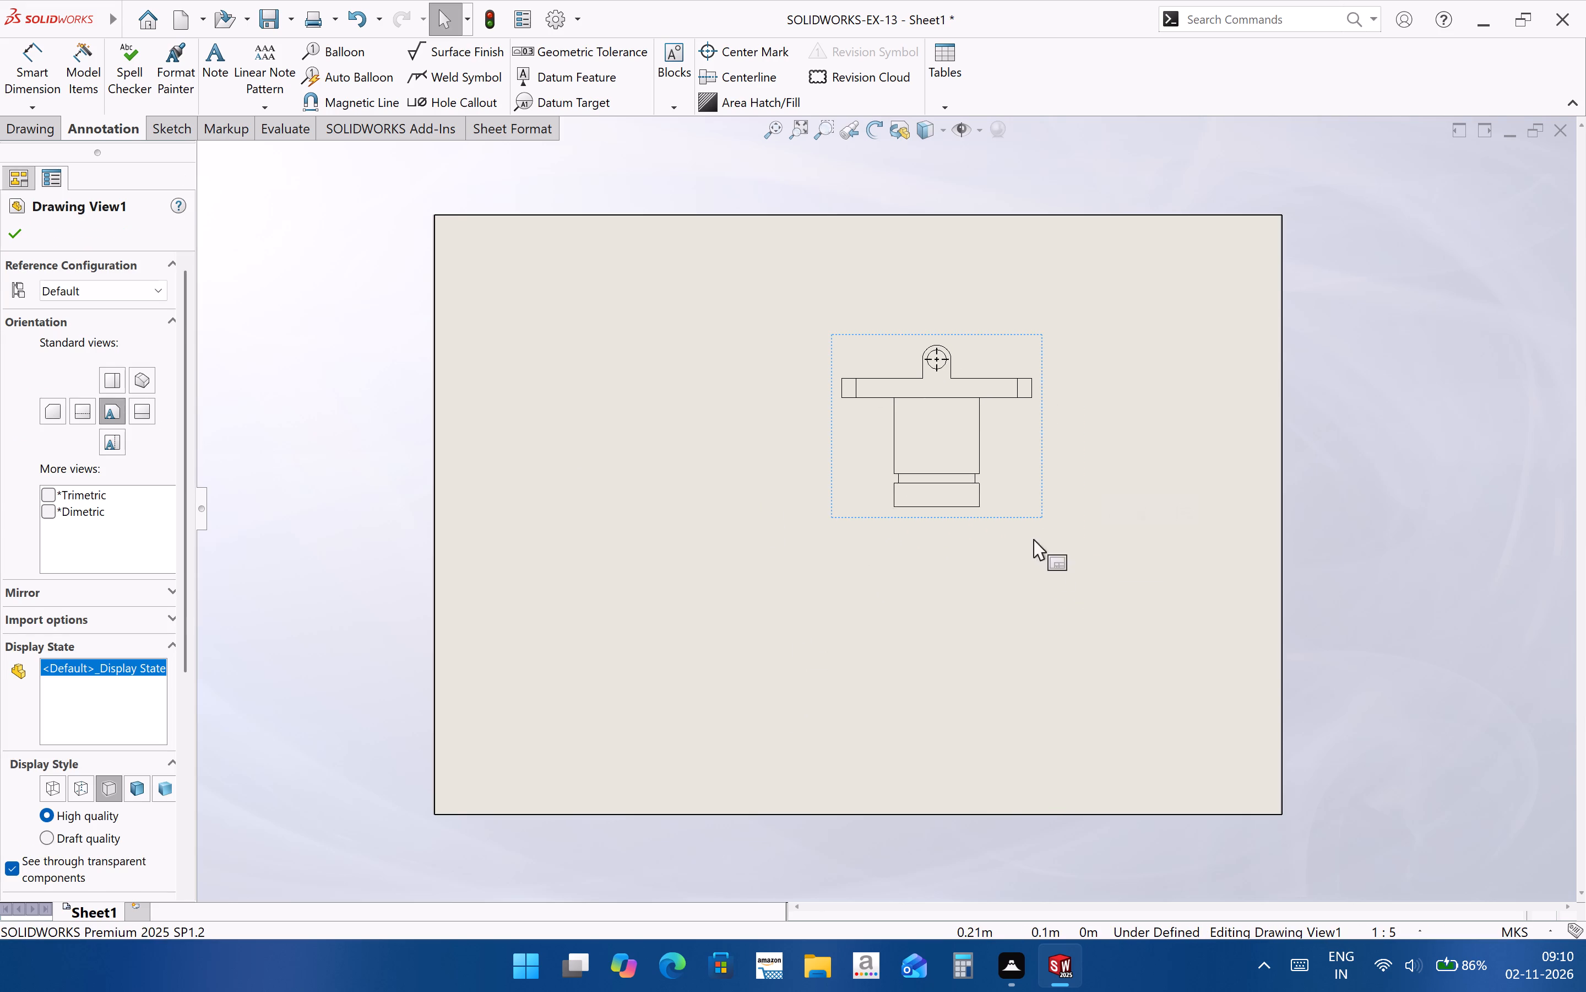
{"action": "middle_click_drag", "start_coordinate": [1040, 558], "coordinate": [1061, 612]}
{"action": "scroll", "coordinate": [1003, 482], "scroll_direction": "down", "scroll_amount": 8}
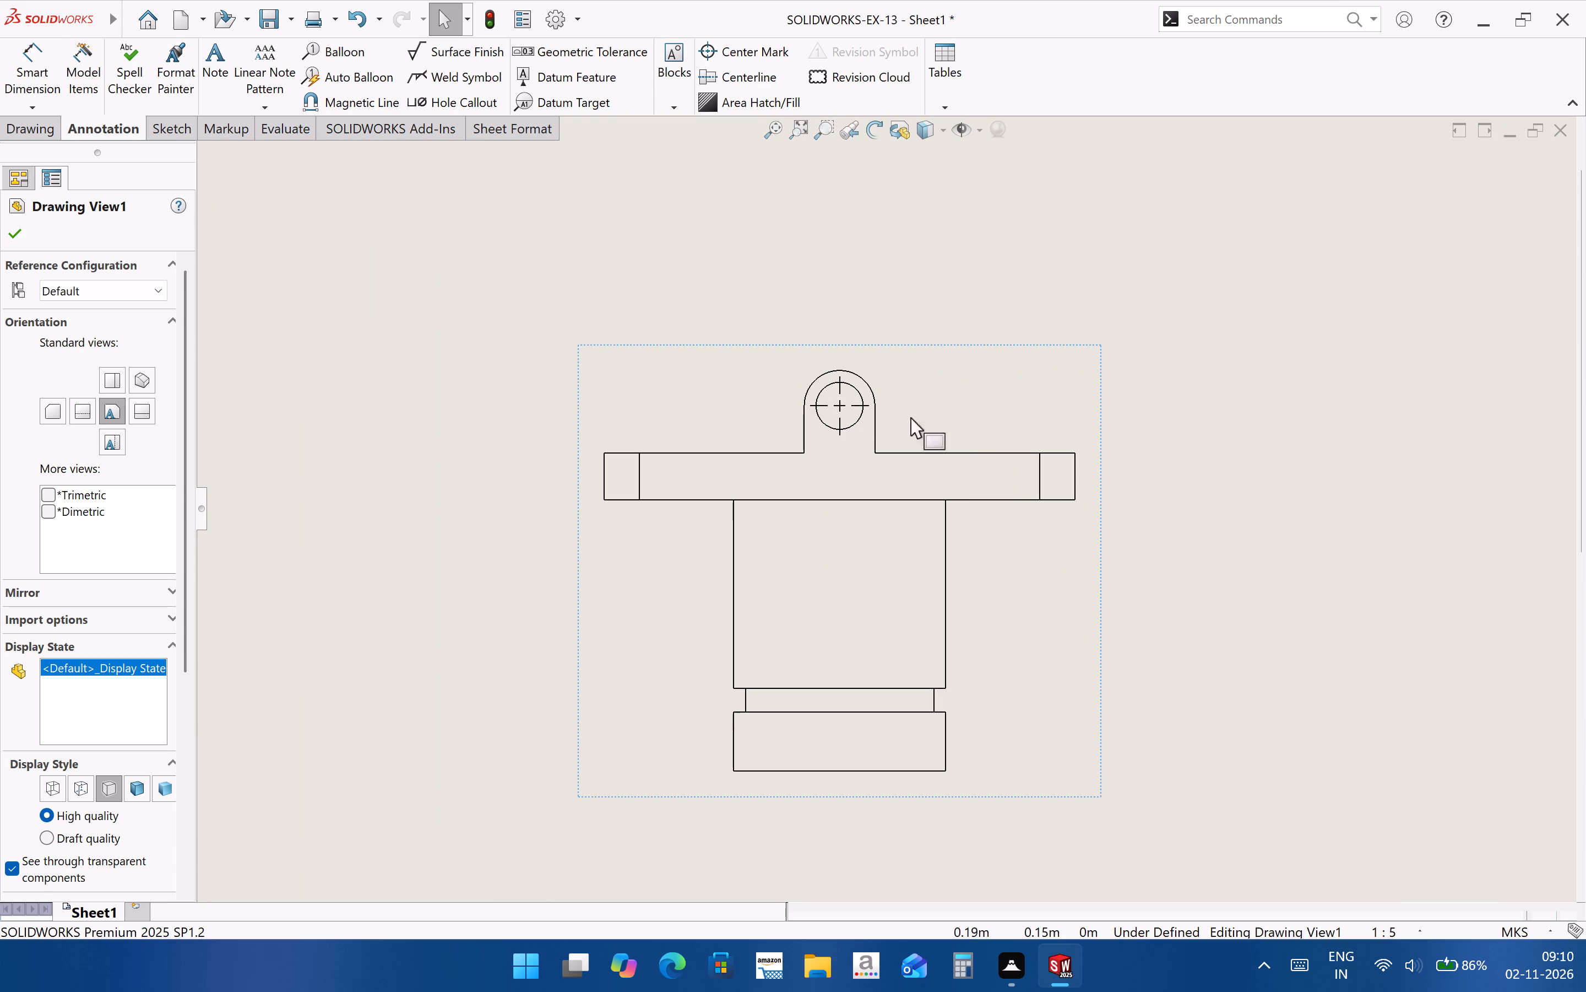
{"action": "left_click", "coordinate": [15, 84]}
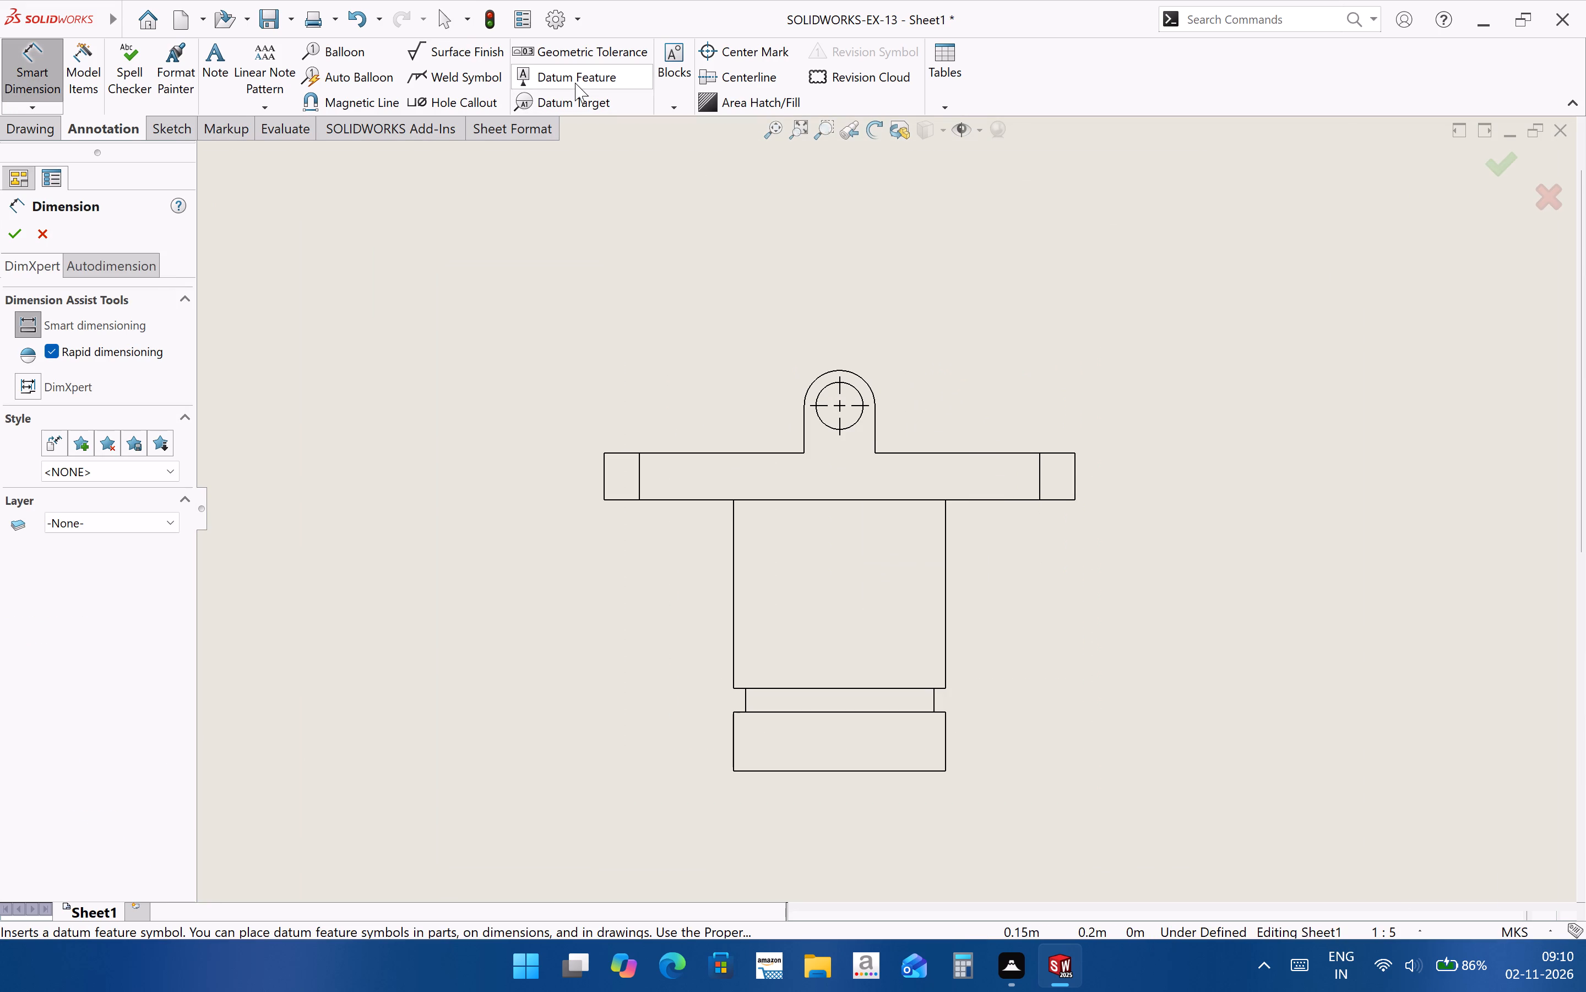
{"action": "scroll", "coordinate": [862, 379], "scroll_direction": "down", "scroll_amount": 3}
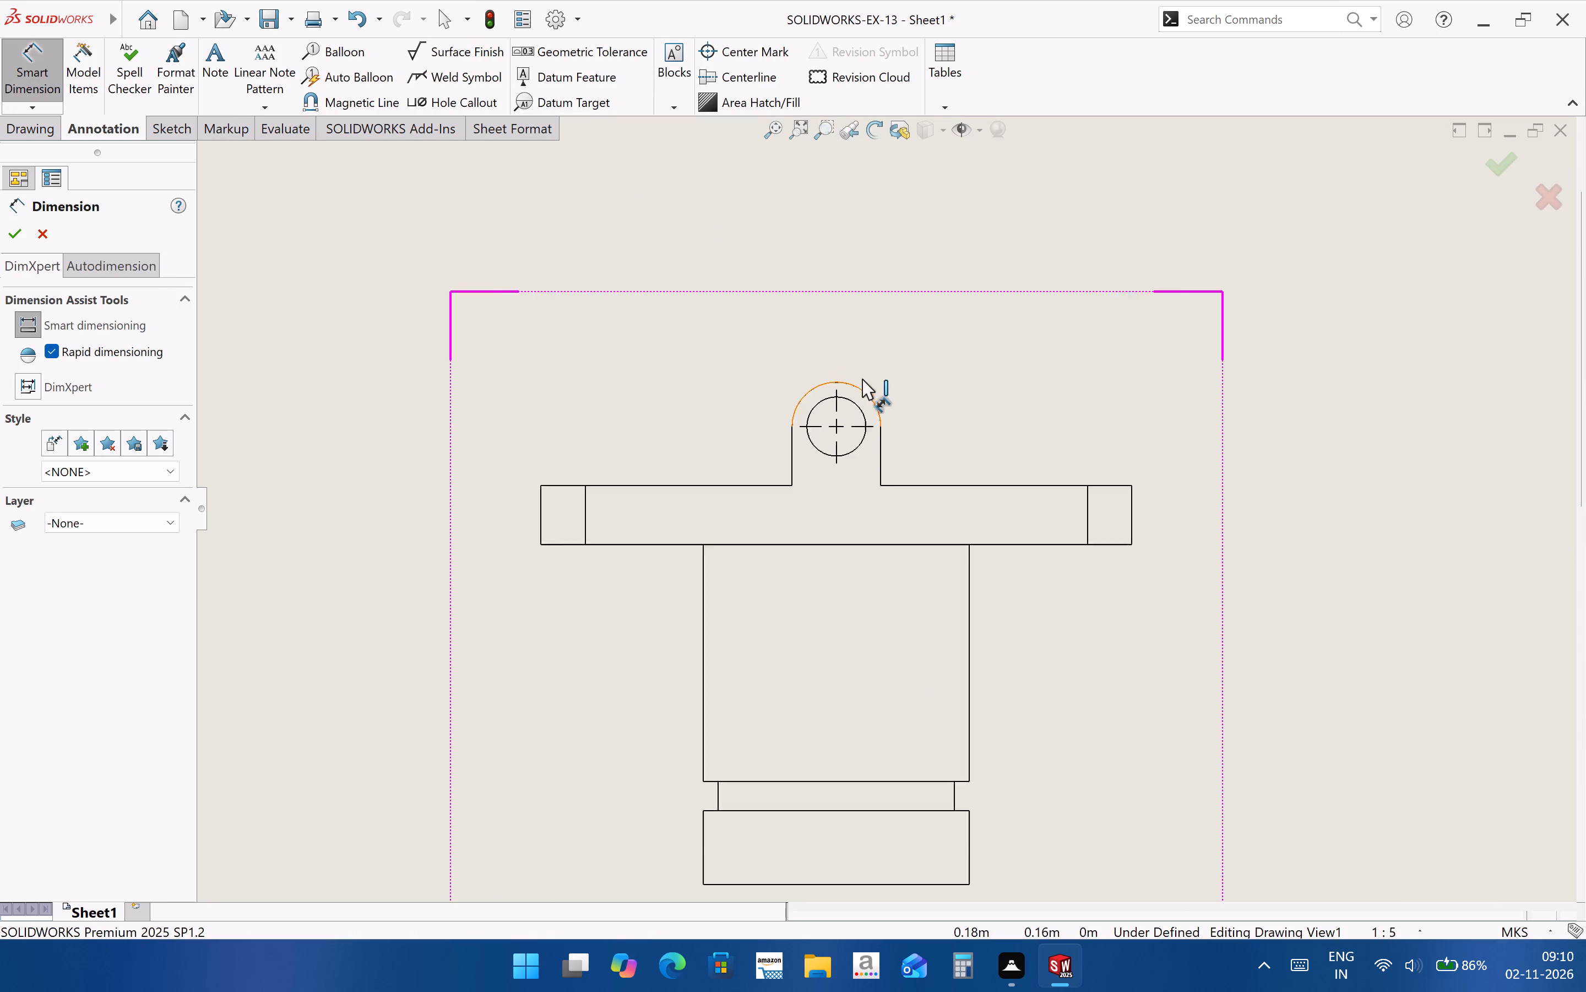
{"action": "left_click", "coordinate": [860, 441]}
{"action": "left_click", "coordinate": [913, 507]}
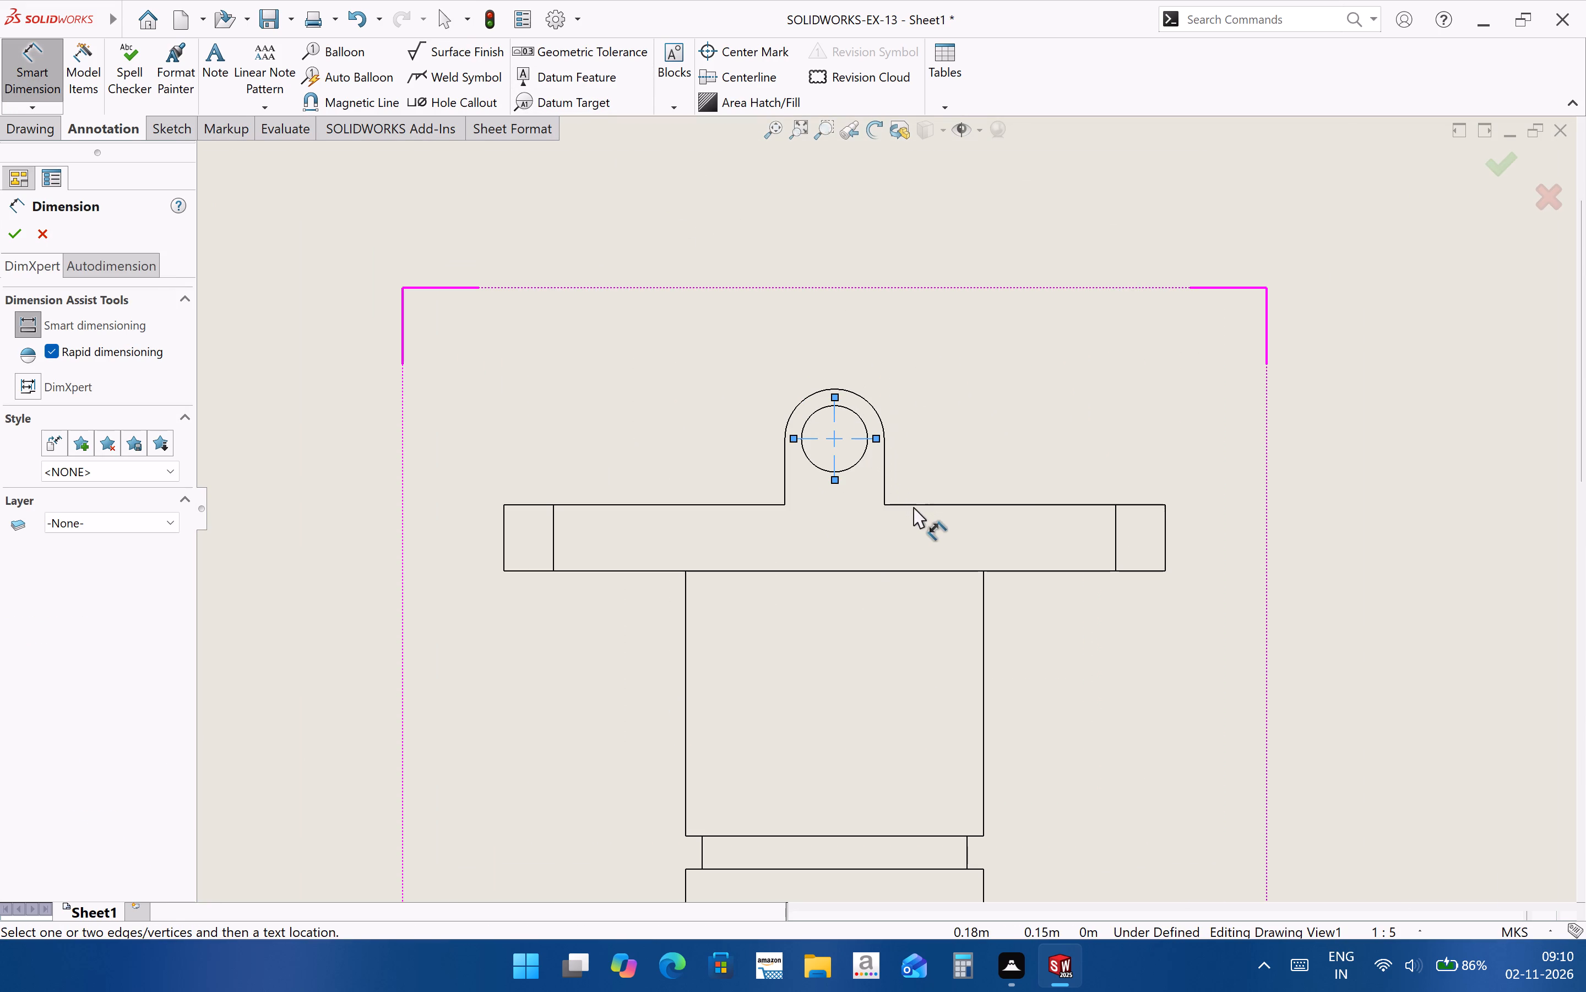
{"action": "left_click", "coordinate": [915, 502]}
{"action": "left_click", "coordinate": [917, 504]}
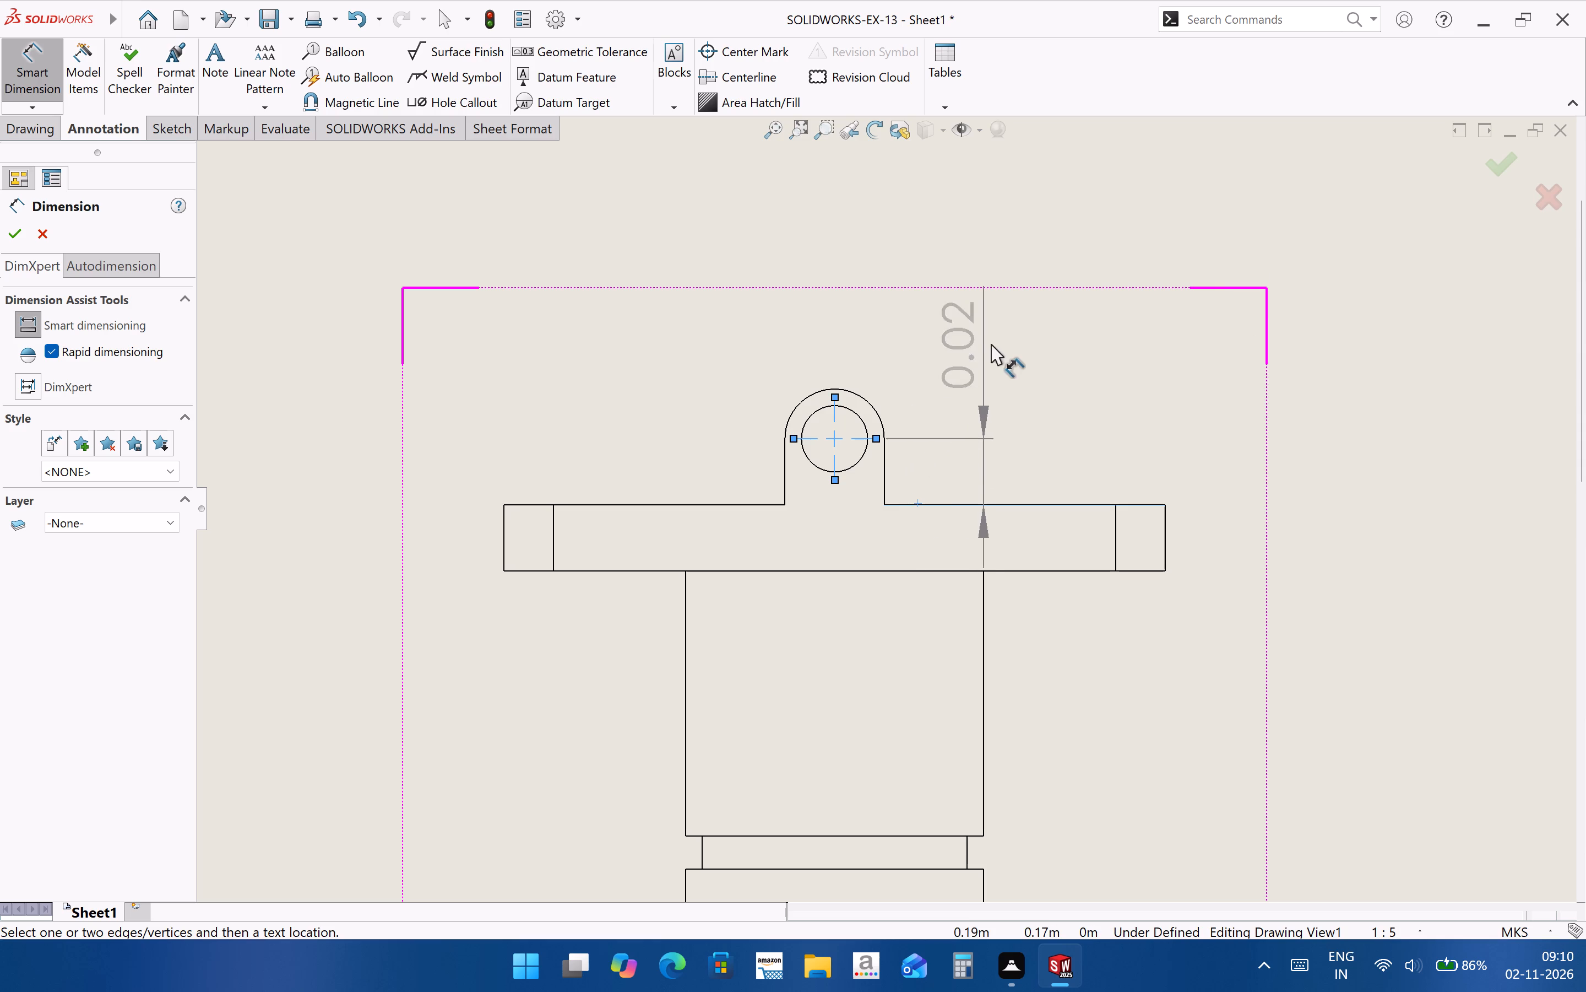
Change the drawing's unit system to MMGS (millimeter, gram, second).
{"action": "left_click", "coordinate": [1545, 930]}
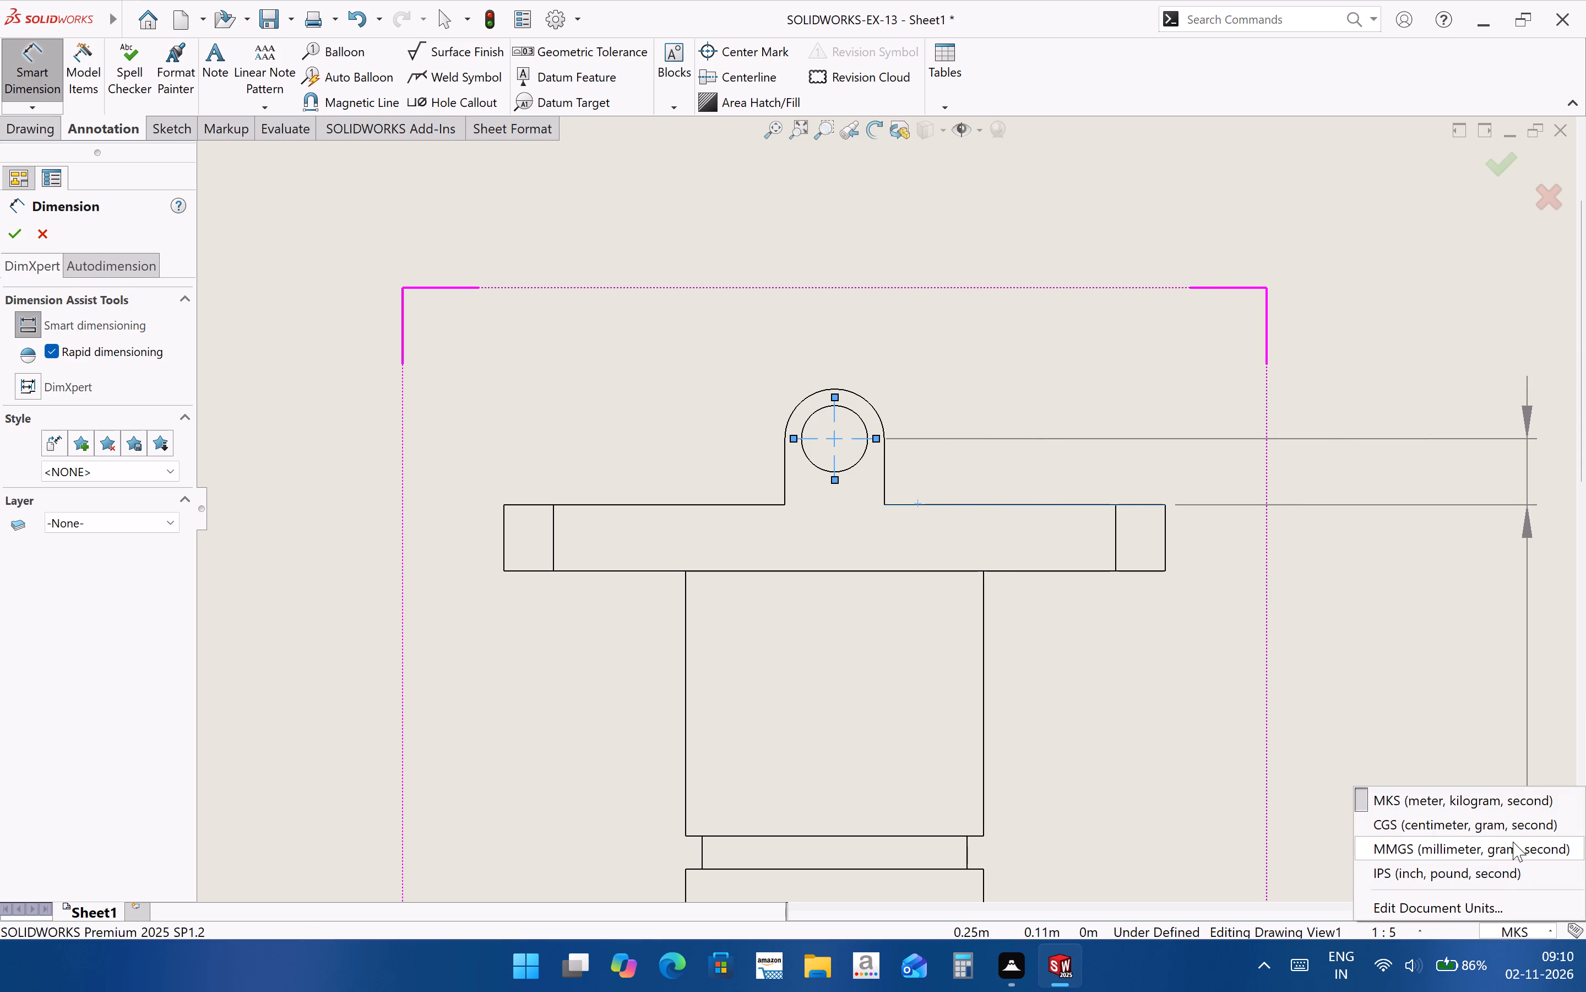
{"action": "left_click", "coordinate": [1513, 842]}
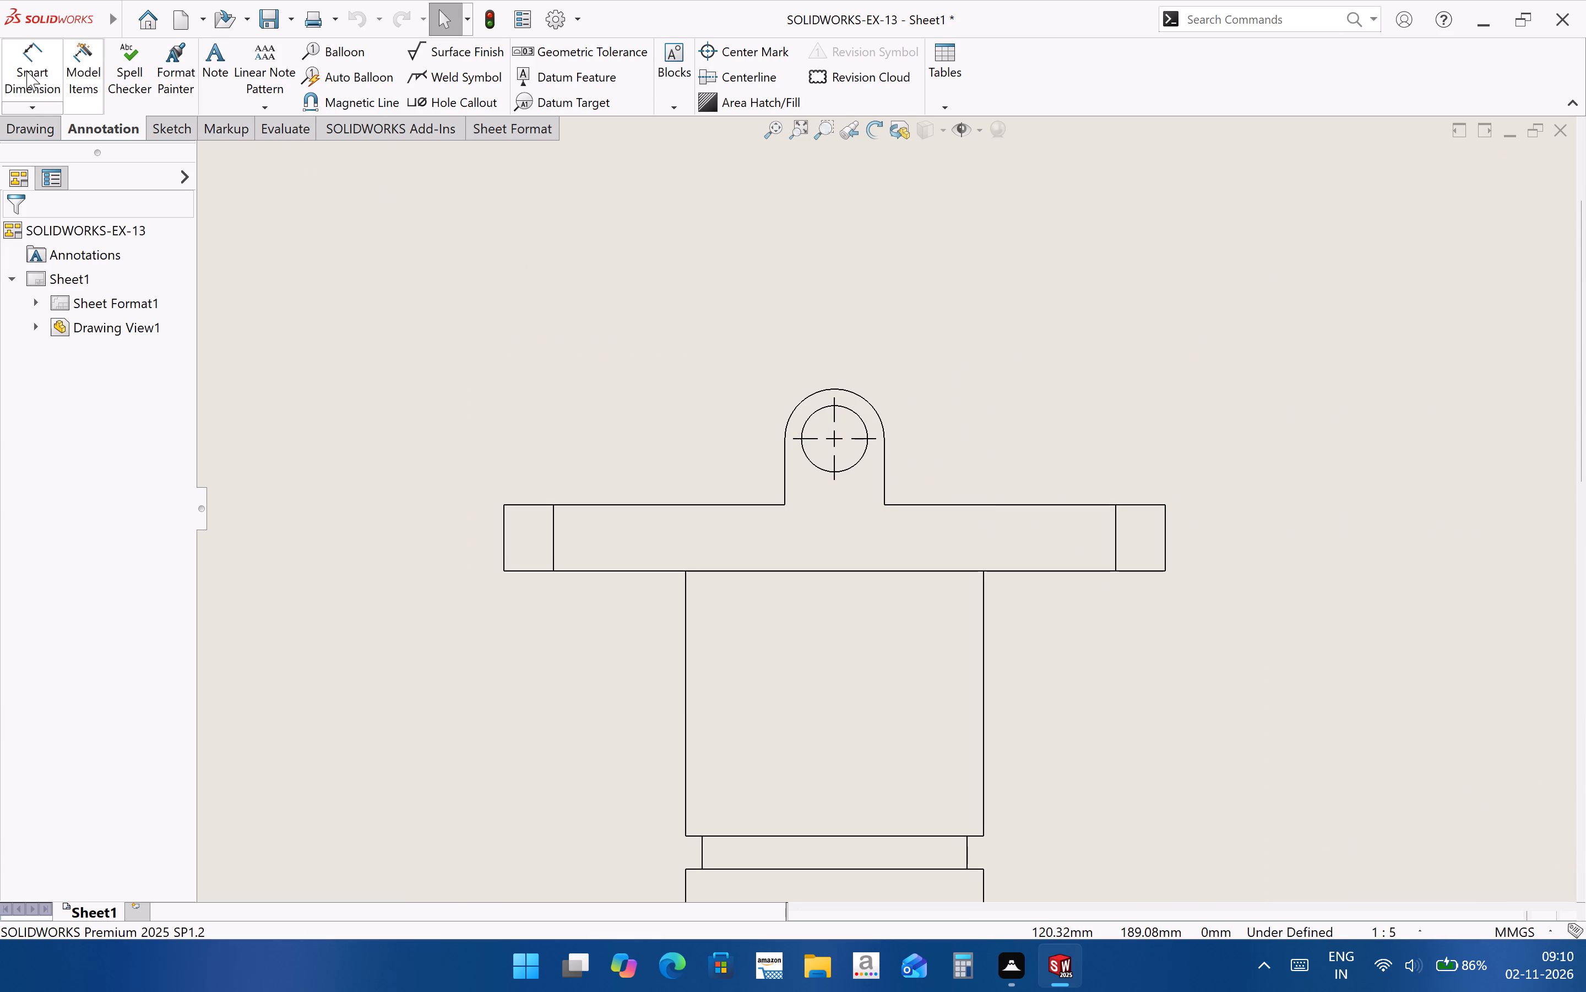
Dimension the lug hole in the front view: its centre height above the plate's top edge and its diameter.
{"action": "left_click", "coordinate": [26, 71]}
{"action": "left_click", "coordinate": [861, 439]}
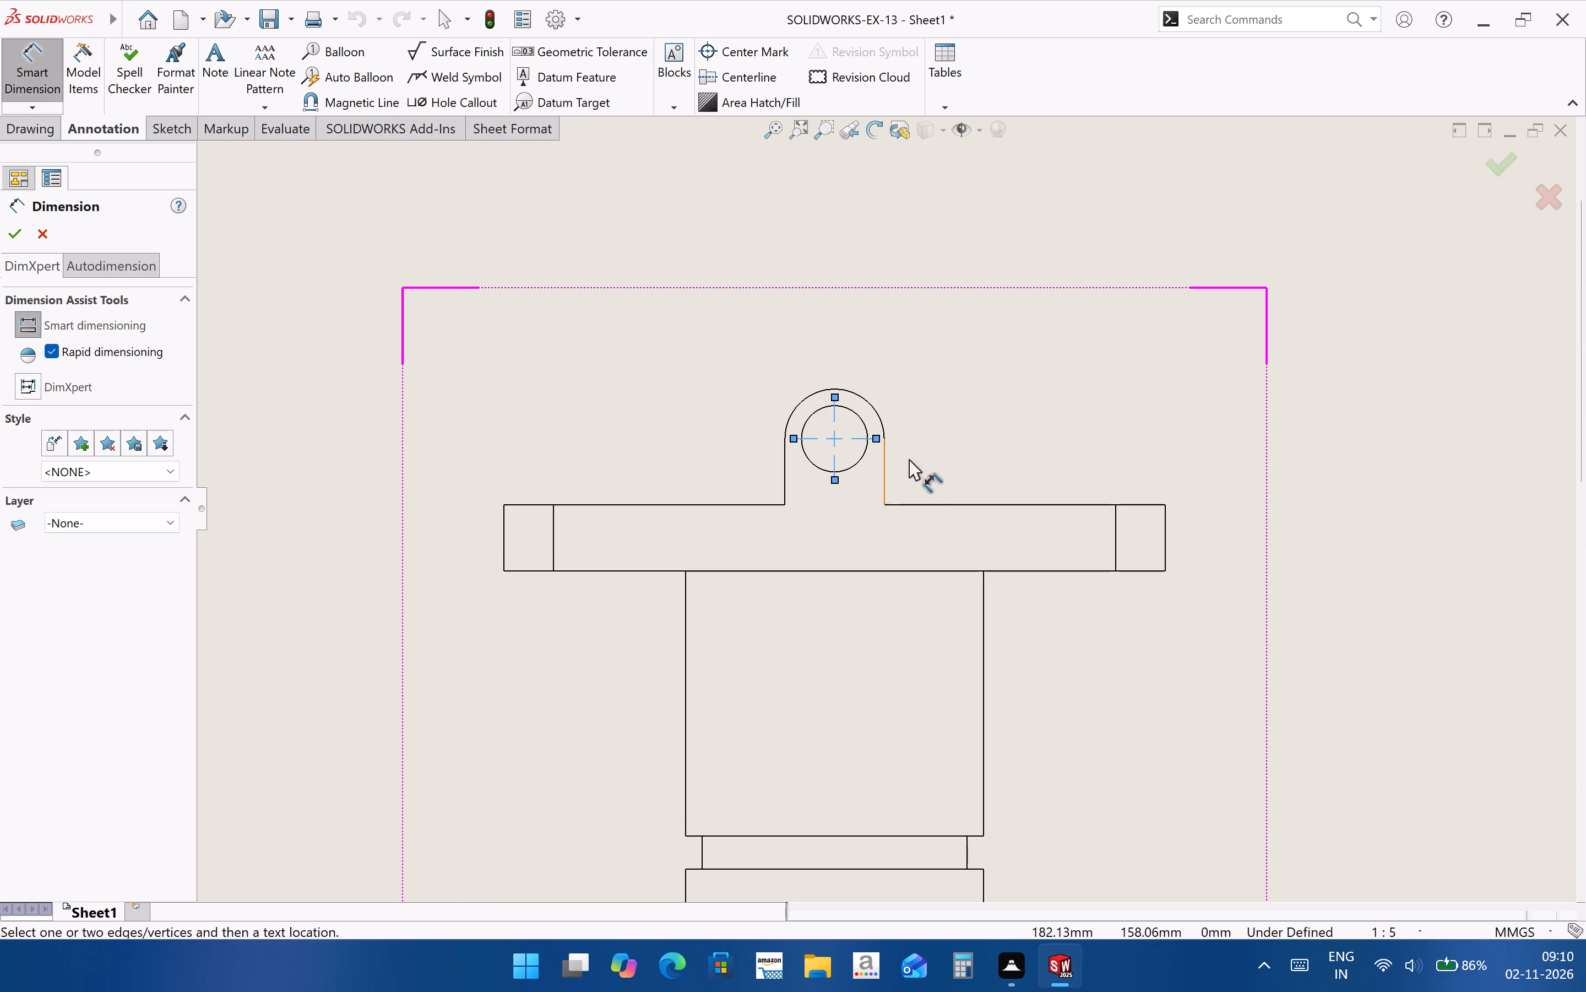
{"action": "left_click", "coordinate": [935, 506]}
{"action": "left_click", "coordinate": [976, 333]}
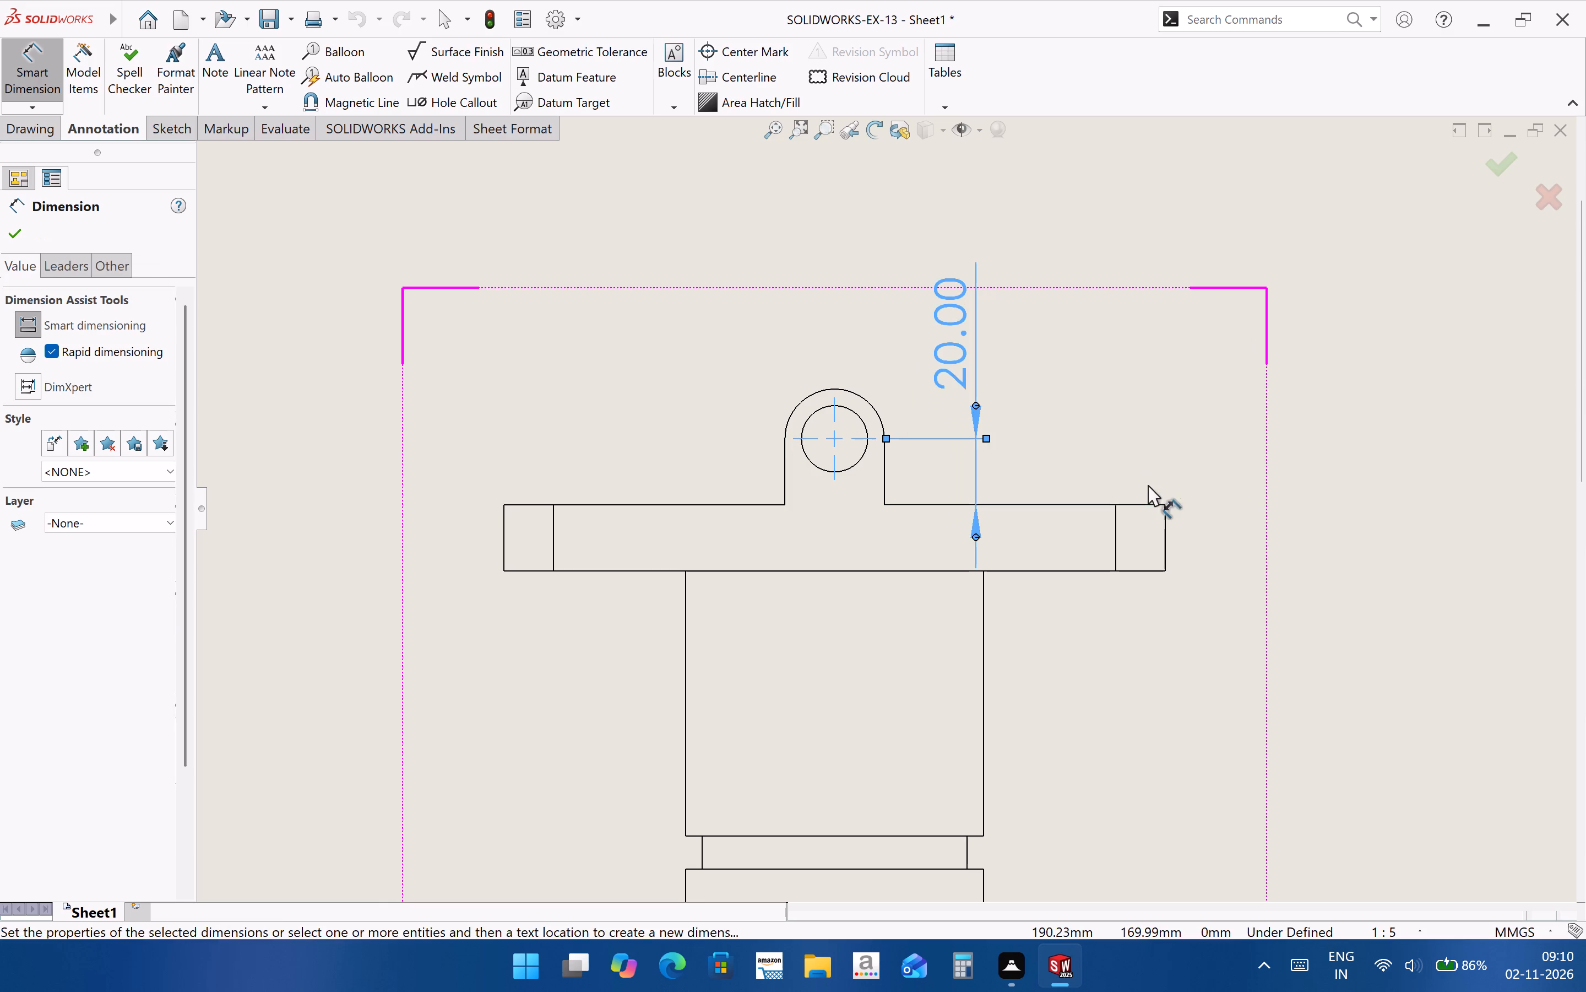
{"action": "left_click", "coordinate": [1313, 617]}
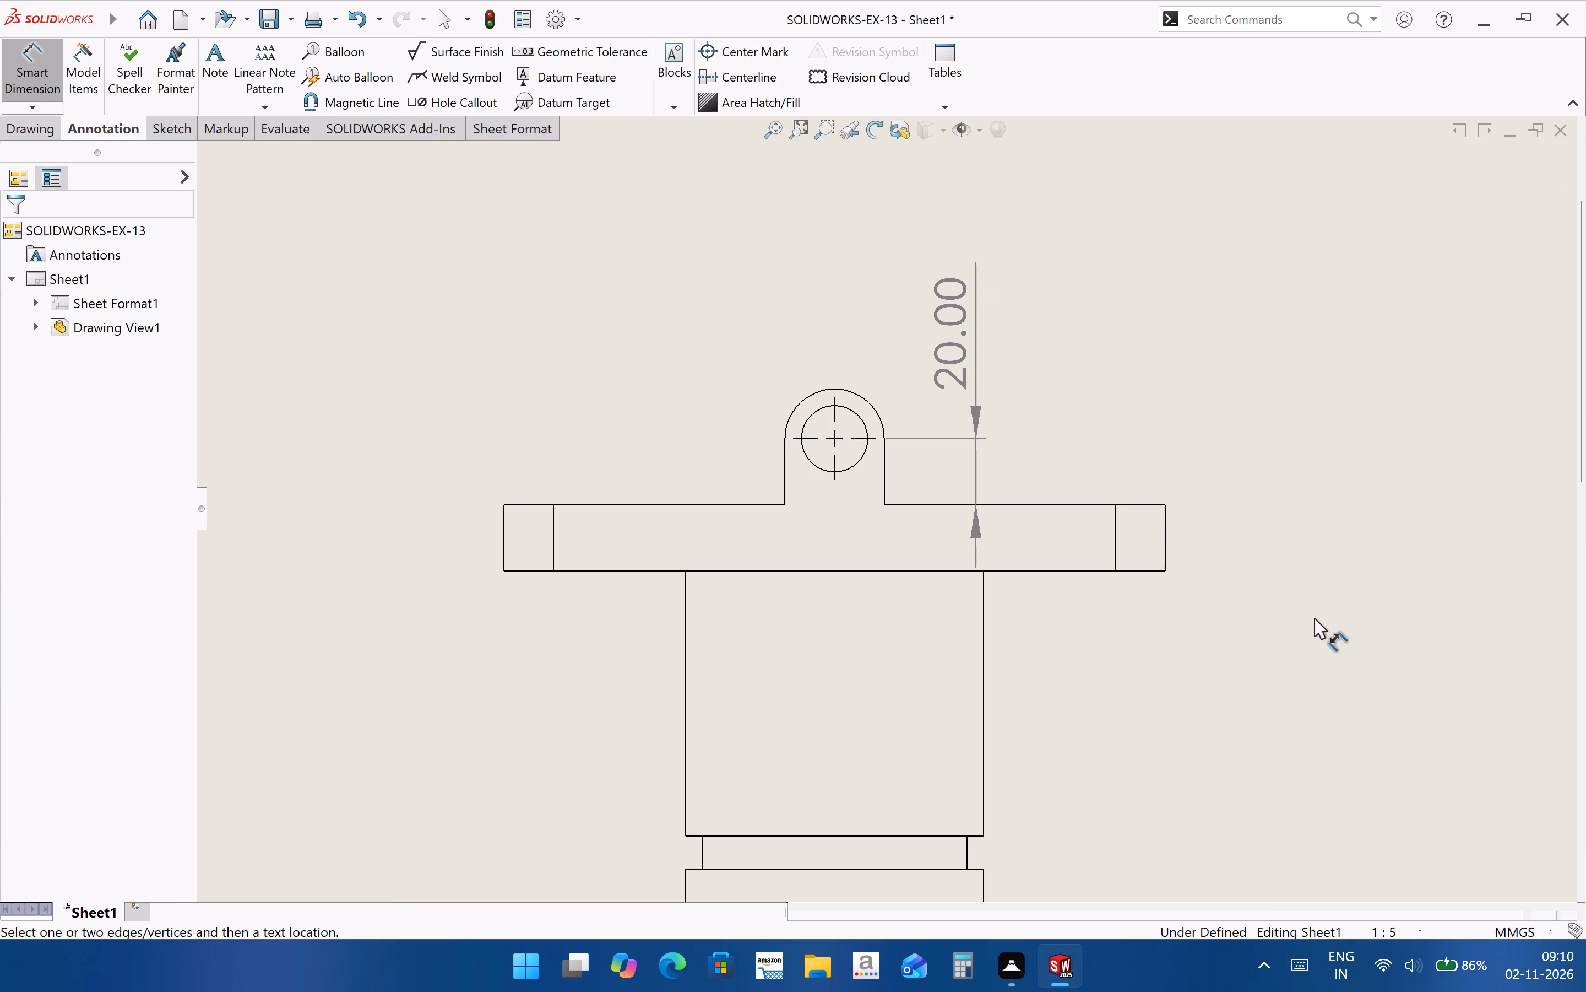
{"action": "left_click", "coordinate": [857, 461]}
{"action": "left_click", "coordinate": [663, 380]}
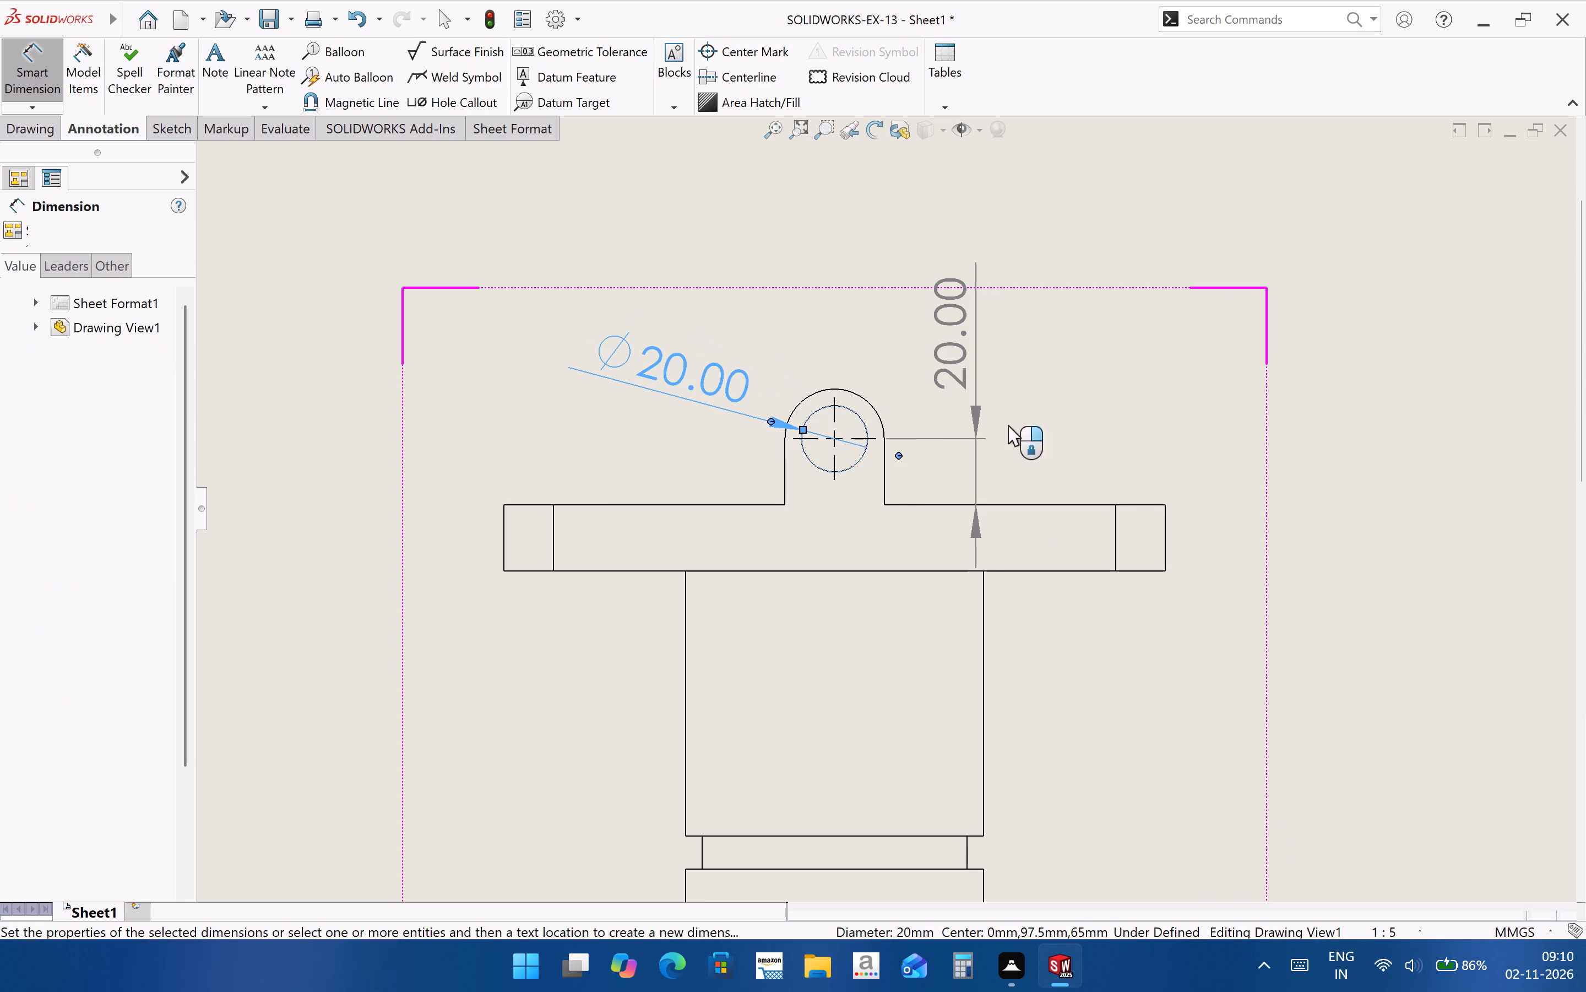
{"action": "left_click", "coordinate": [1422, 557]}
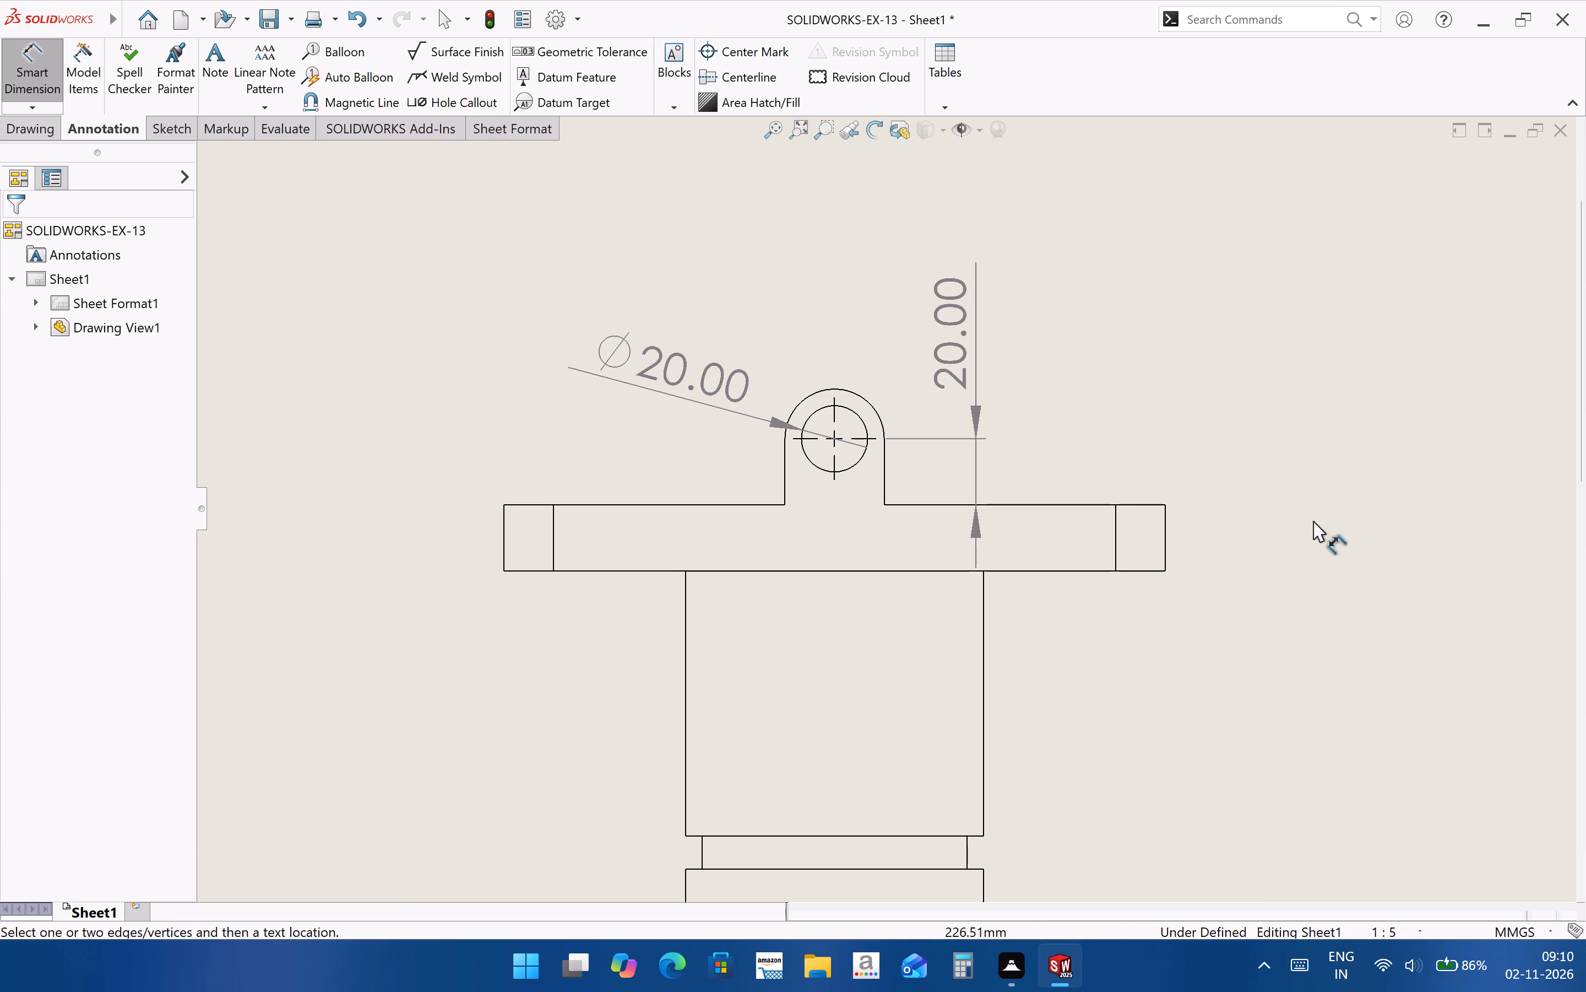
Dimension the radius of the lug's rounded top and place its text above the view, clear of the height dimension.
{"action": "left_click", "coordinate": [867, 402]}
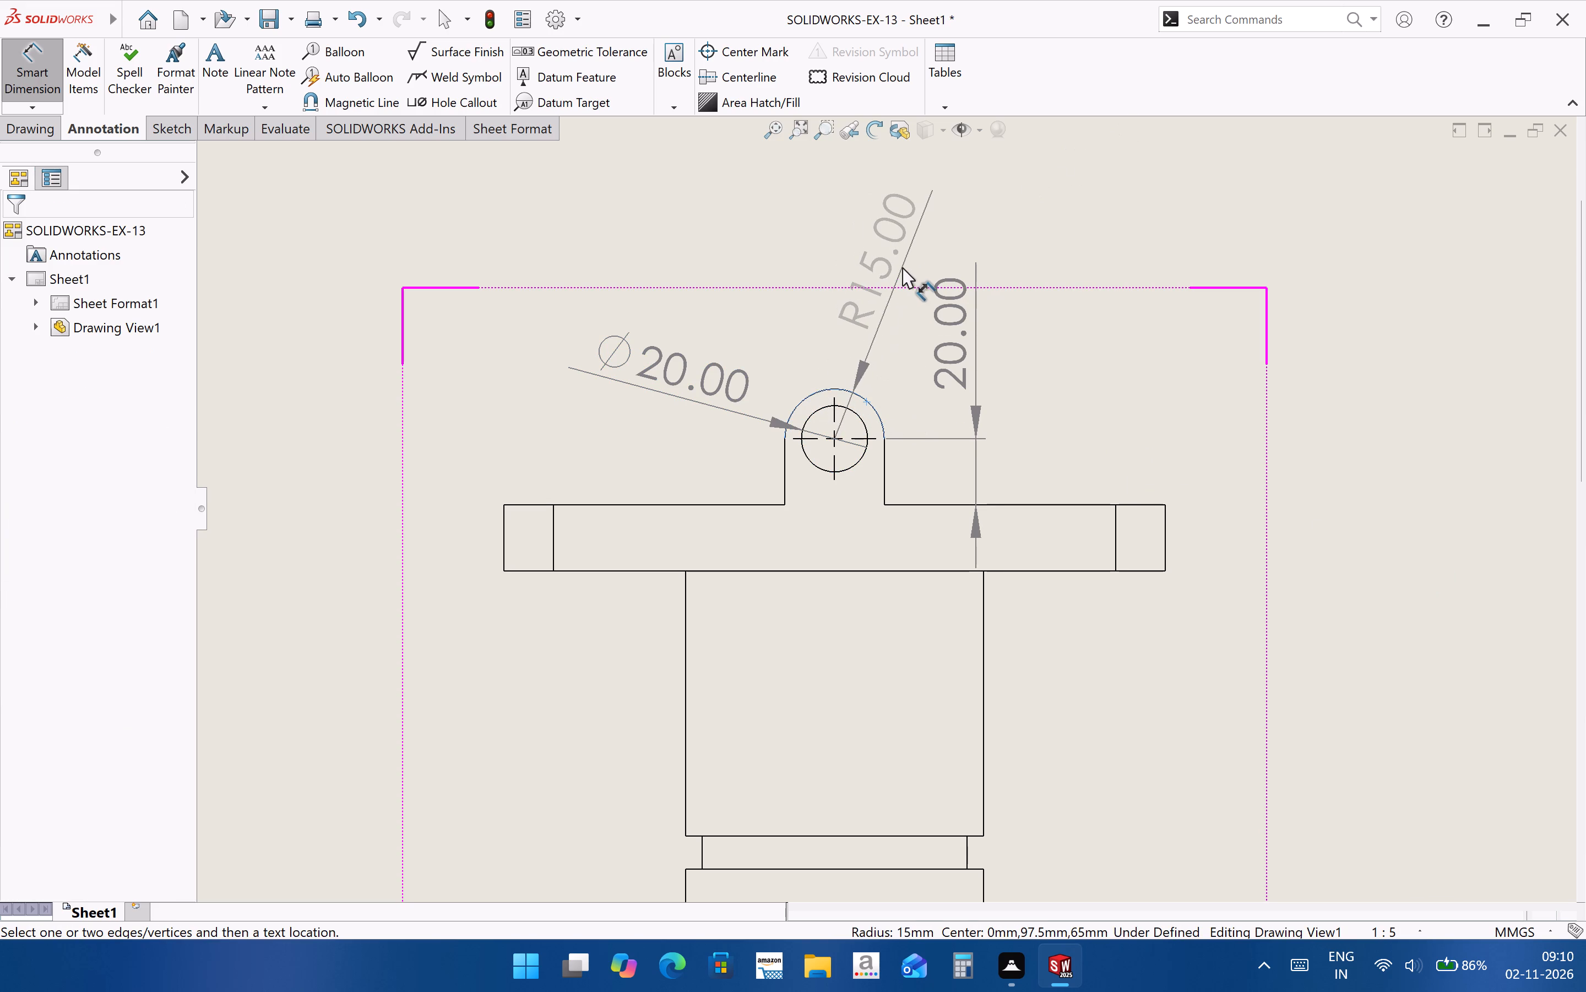
{"action": "left_click", "coordinate": [902, 267]}
{"action": "left_click", "coordinate": [1212, 448]}
{"action": "scroll", "coordinate": [891, 292], "scroll_direction": "up", "scroll_amount": 3}
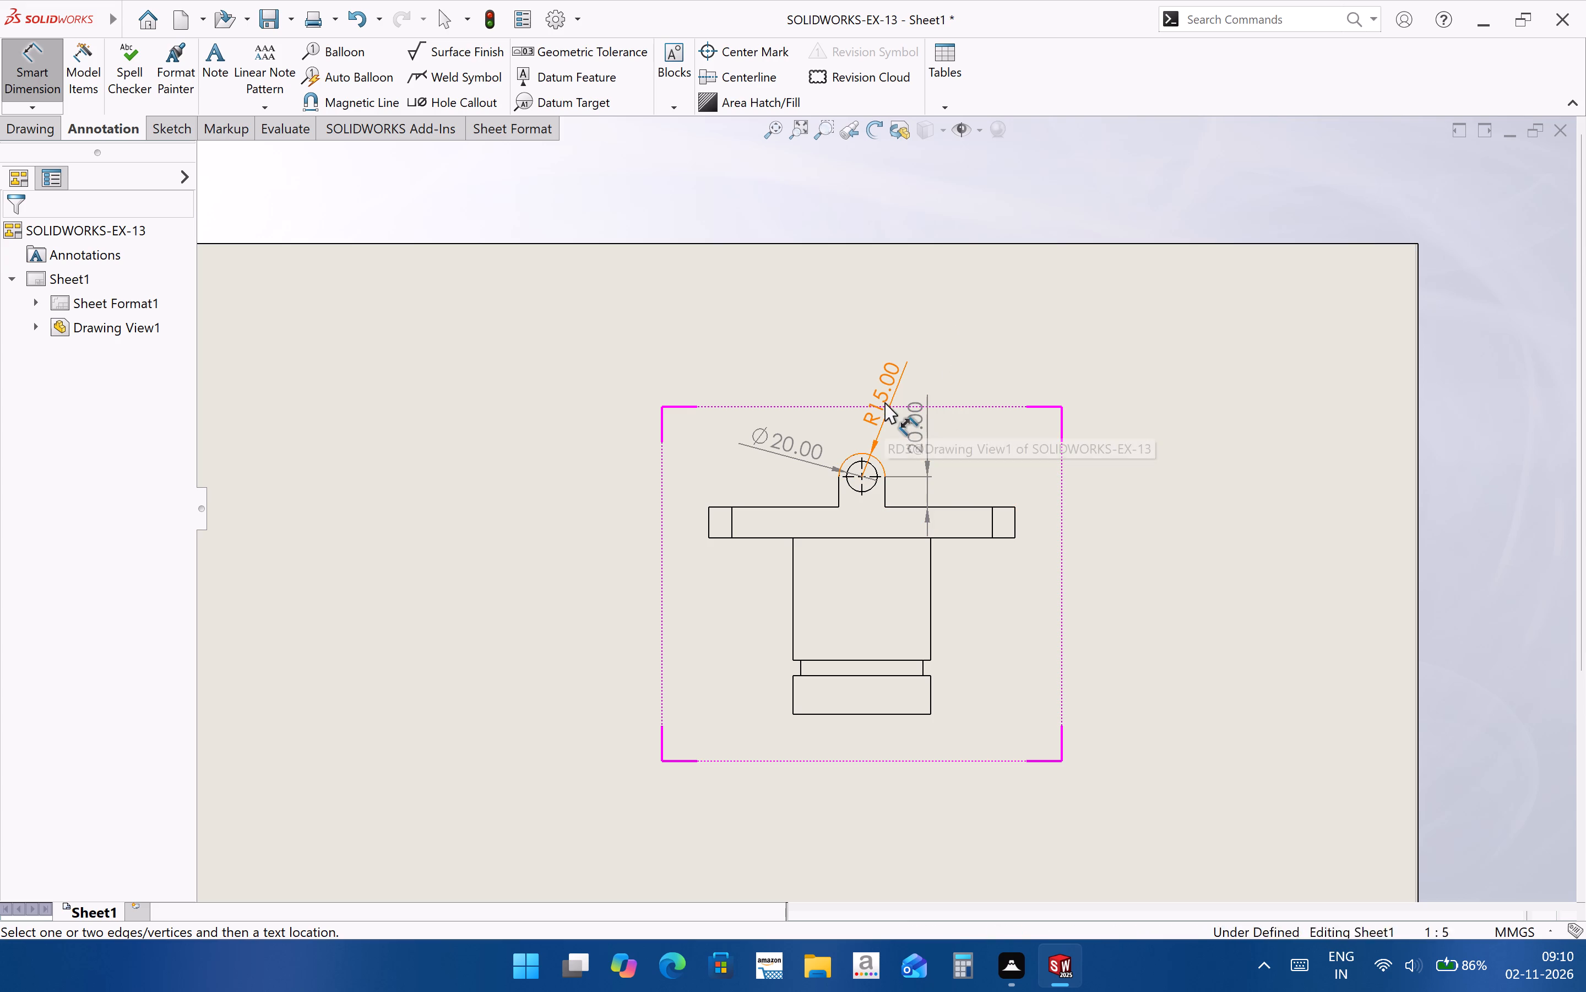
{"action": "left_click_drag", "start_coordinate": [886, 402], "coordinate": [914, 362]}
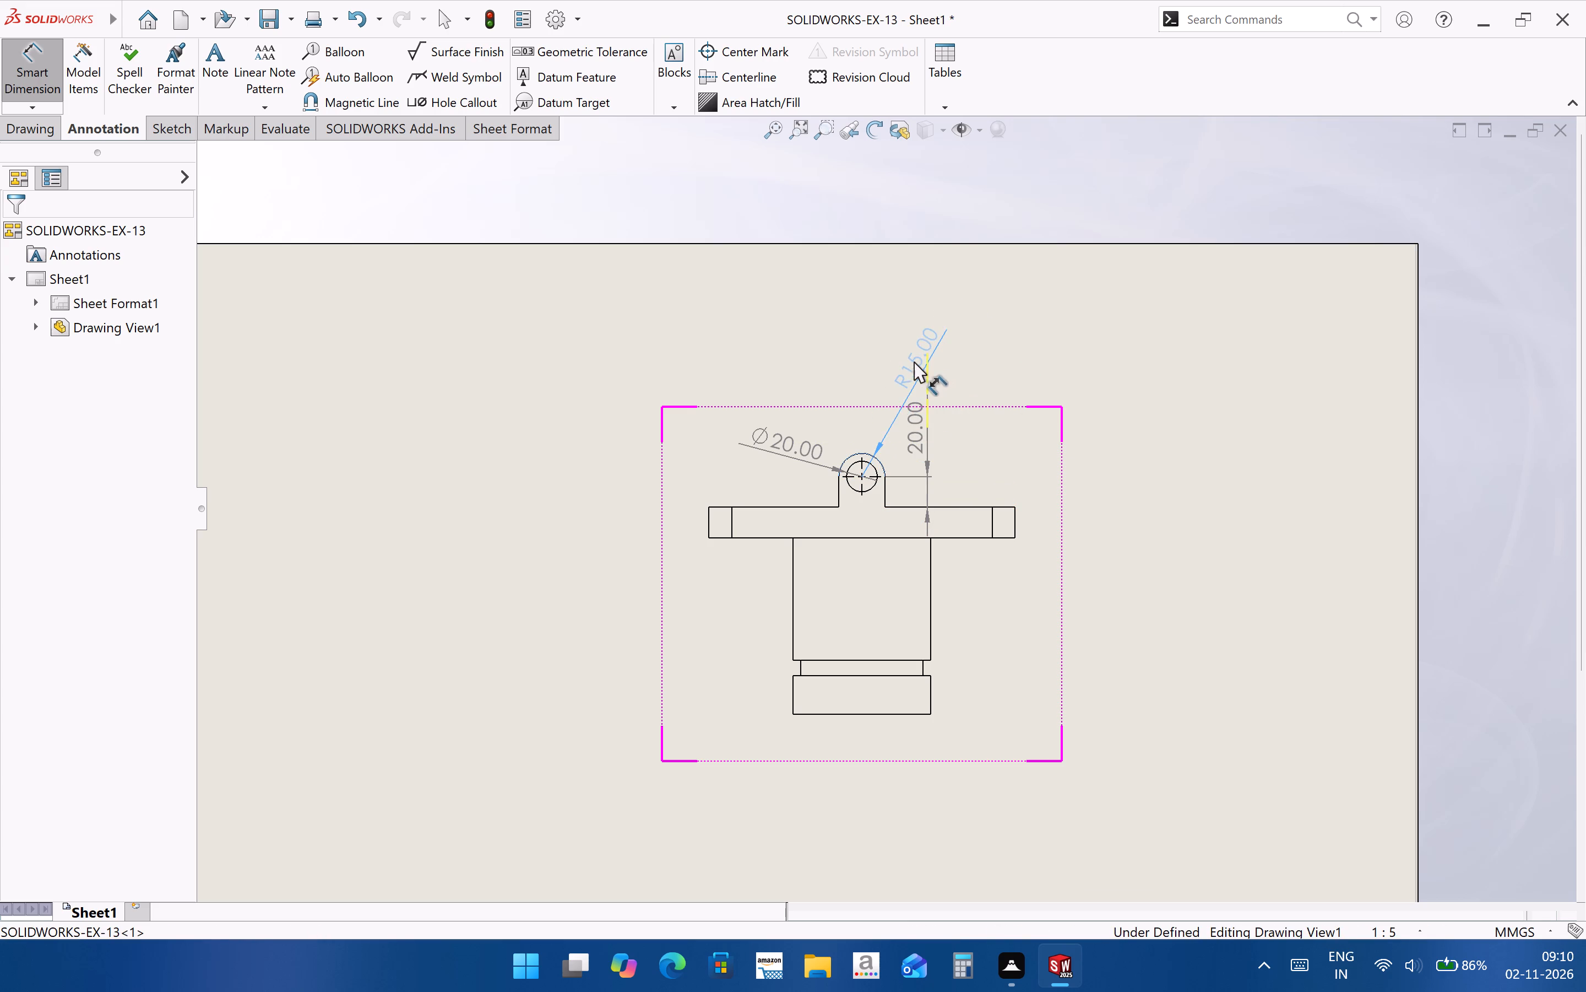
{"action": "left_click_drag", "start_coordinate": [914, 362], "coordinate": [899, 376]}
{"action": "left_click", "coordinate": [1215, 645]}
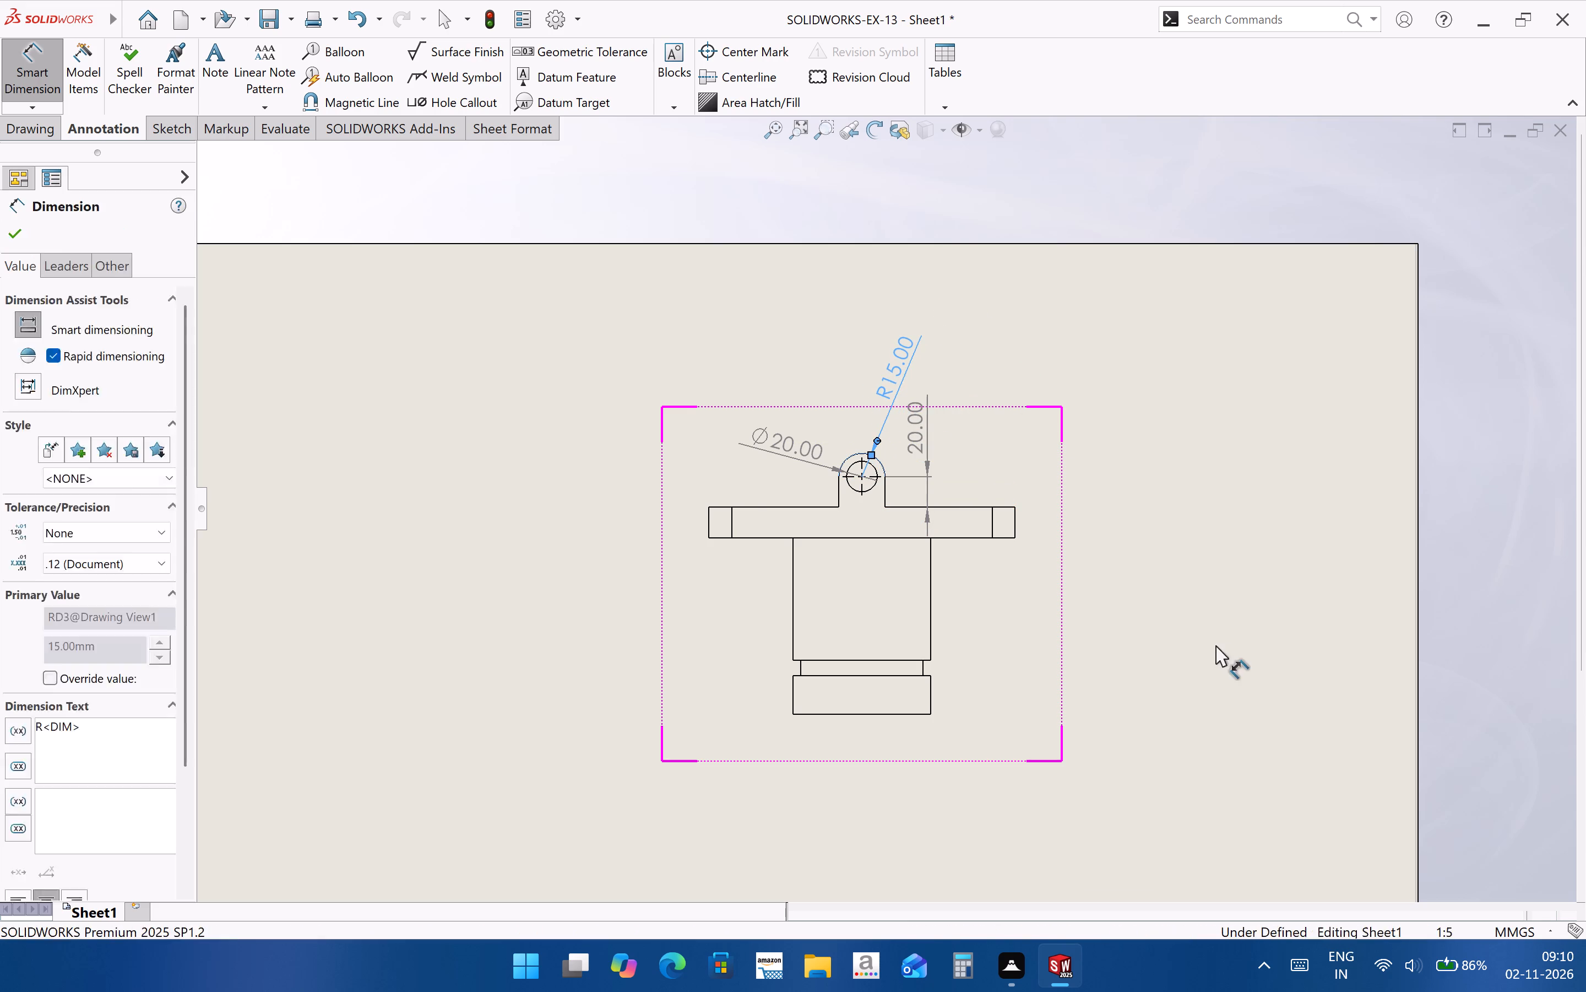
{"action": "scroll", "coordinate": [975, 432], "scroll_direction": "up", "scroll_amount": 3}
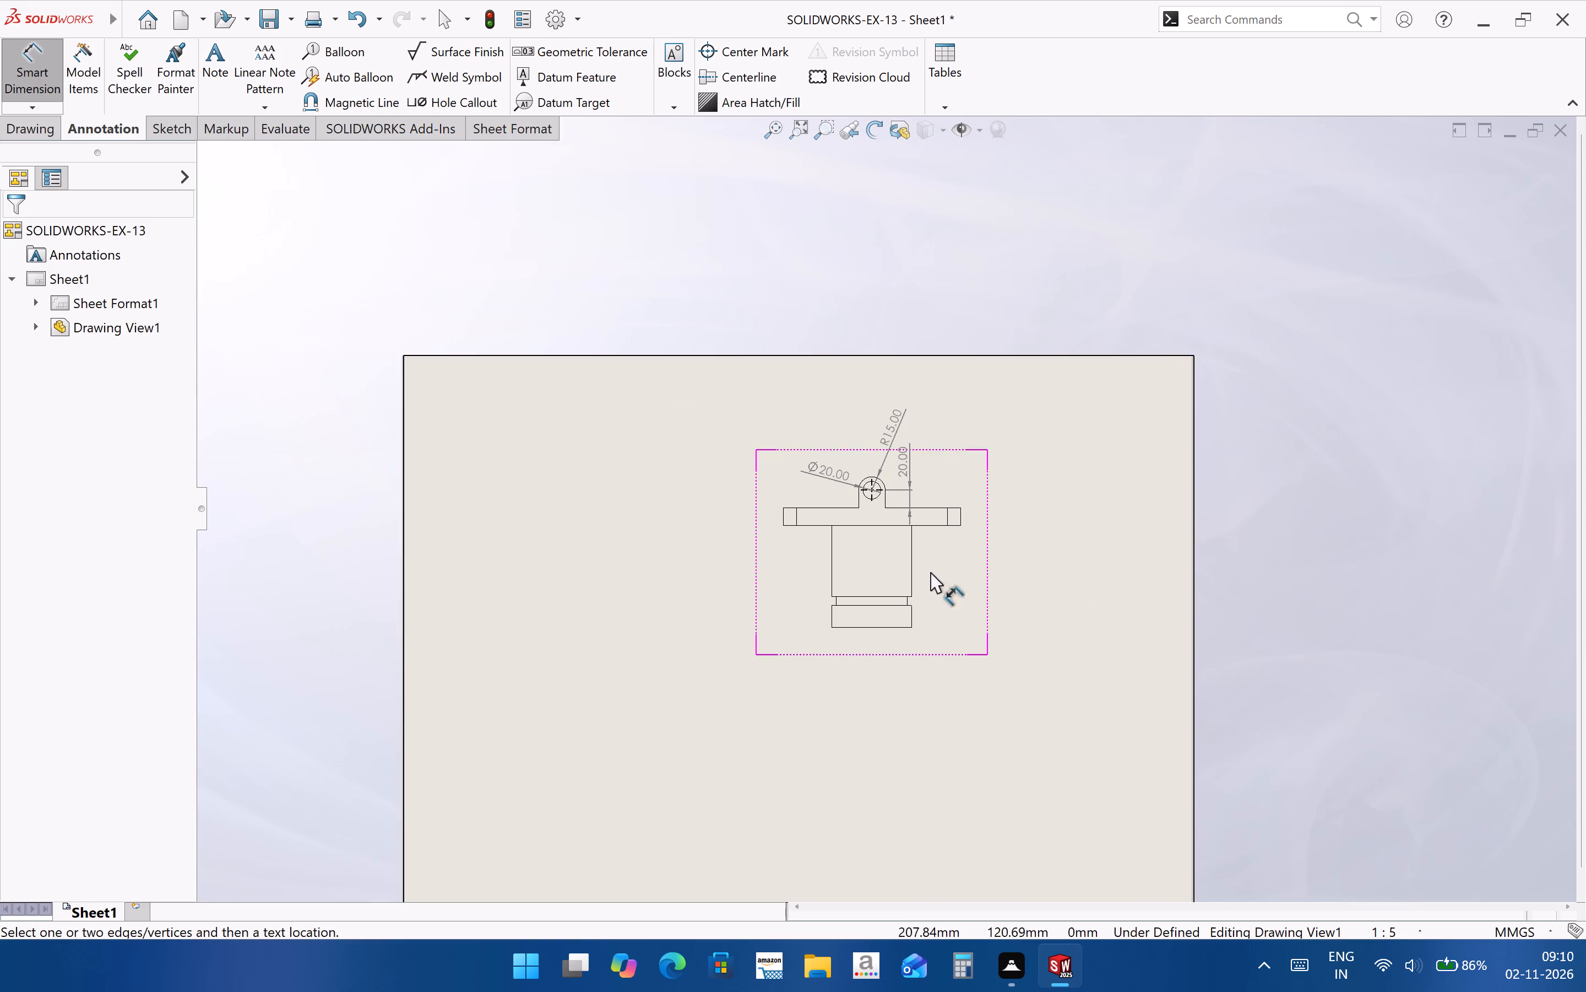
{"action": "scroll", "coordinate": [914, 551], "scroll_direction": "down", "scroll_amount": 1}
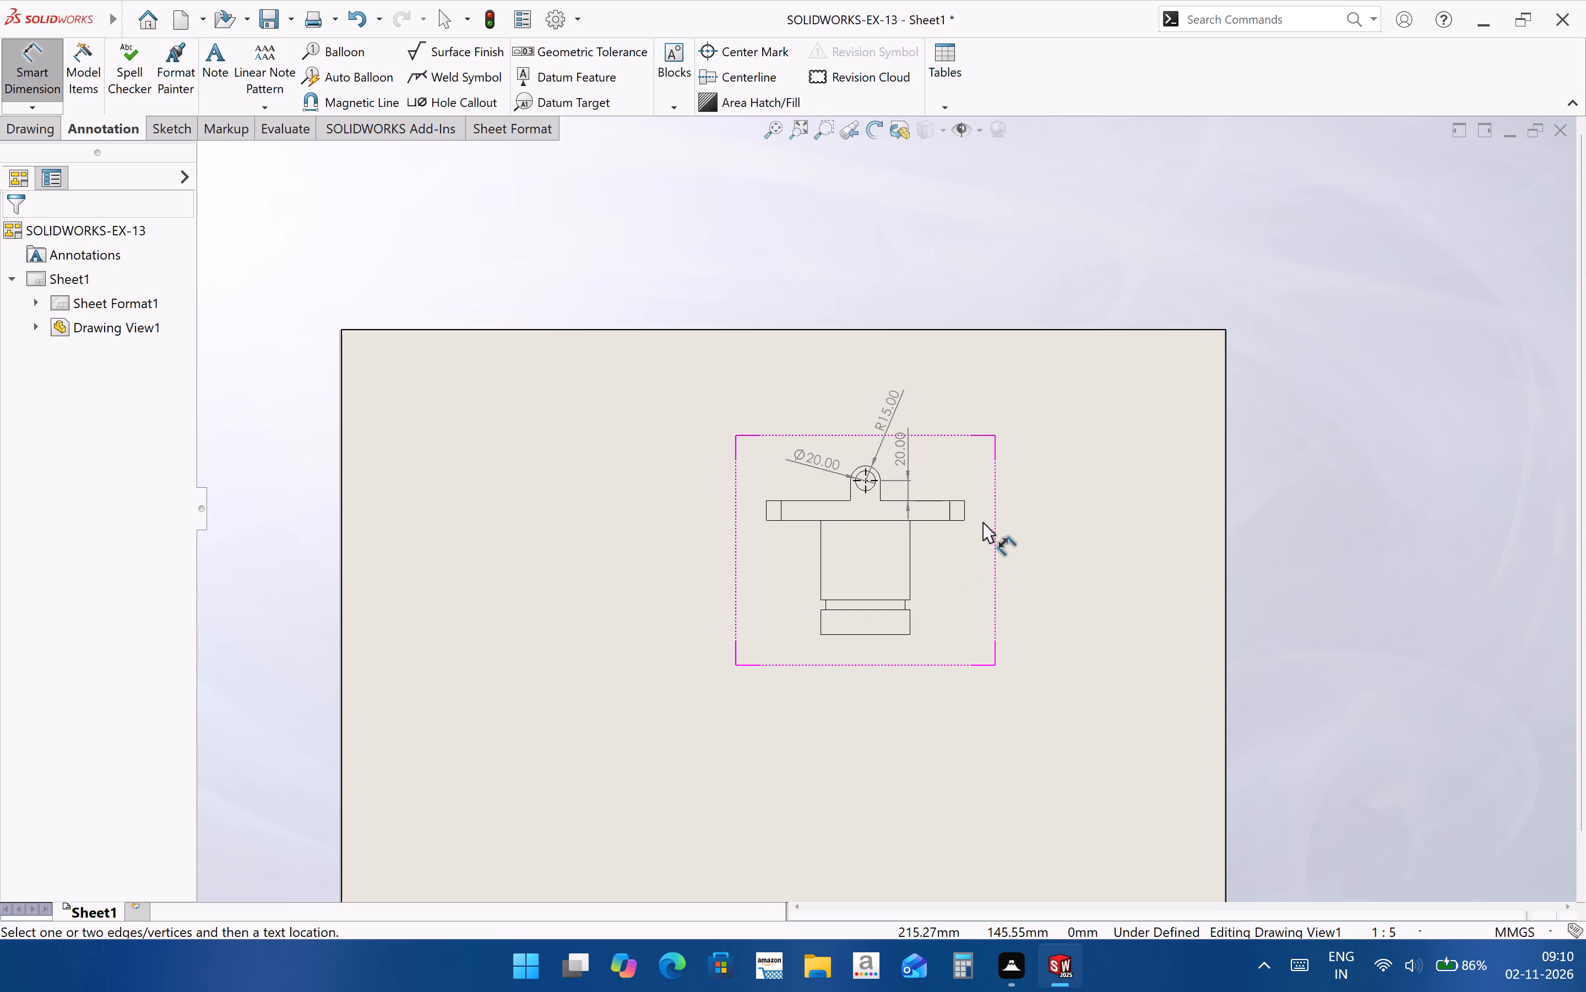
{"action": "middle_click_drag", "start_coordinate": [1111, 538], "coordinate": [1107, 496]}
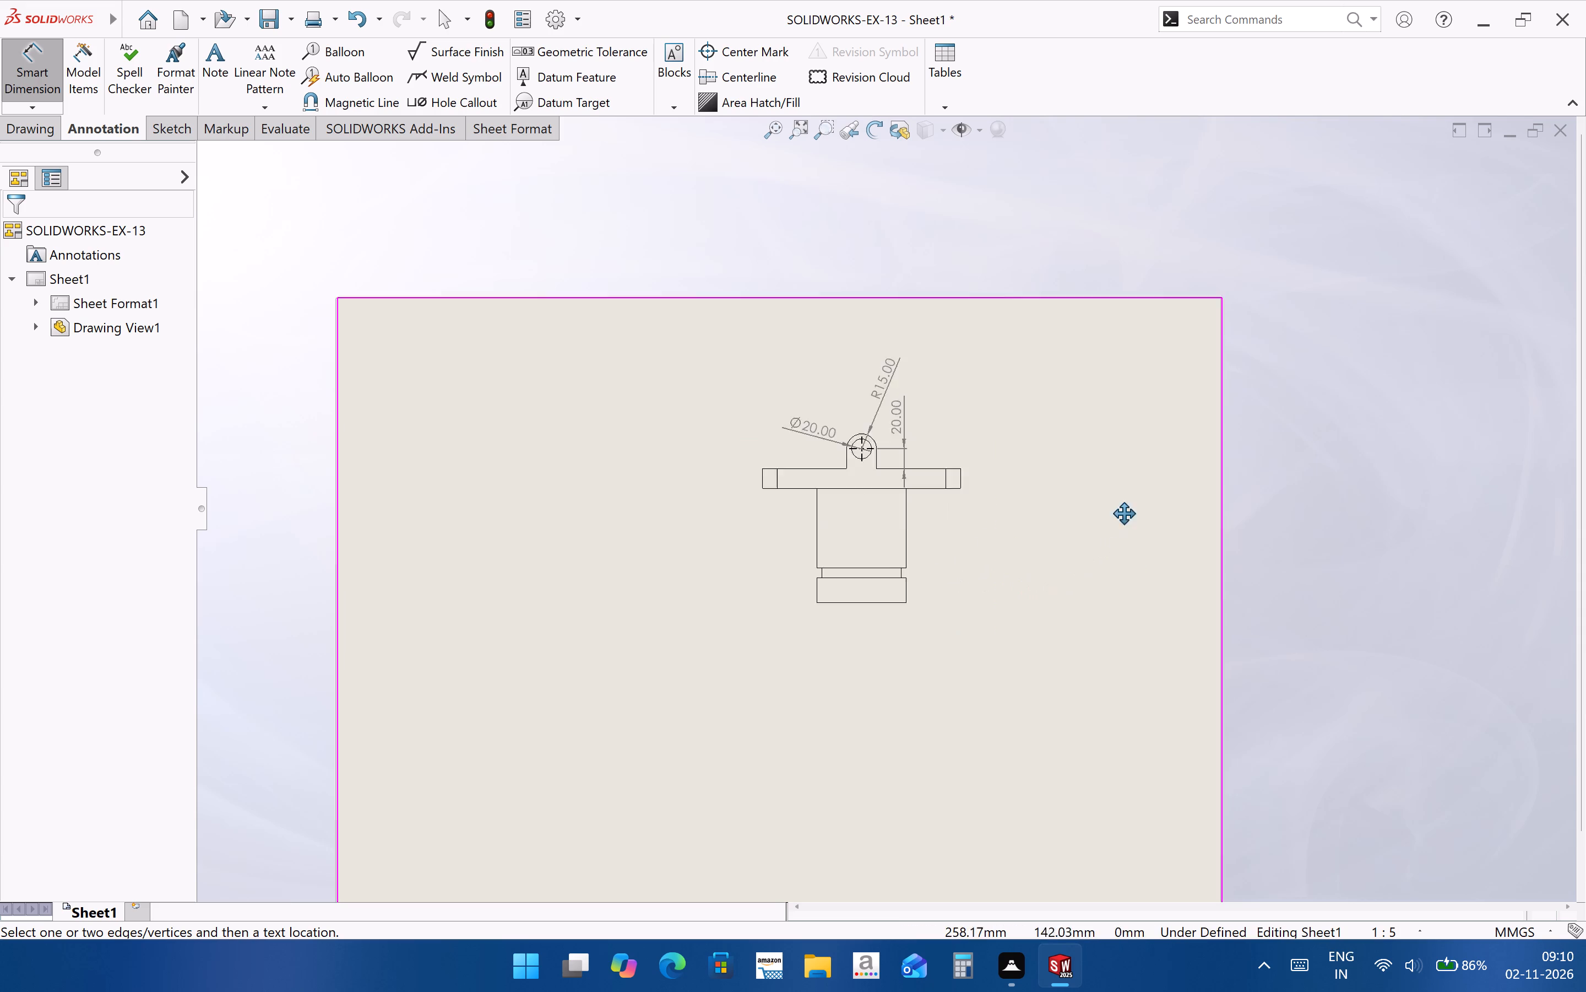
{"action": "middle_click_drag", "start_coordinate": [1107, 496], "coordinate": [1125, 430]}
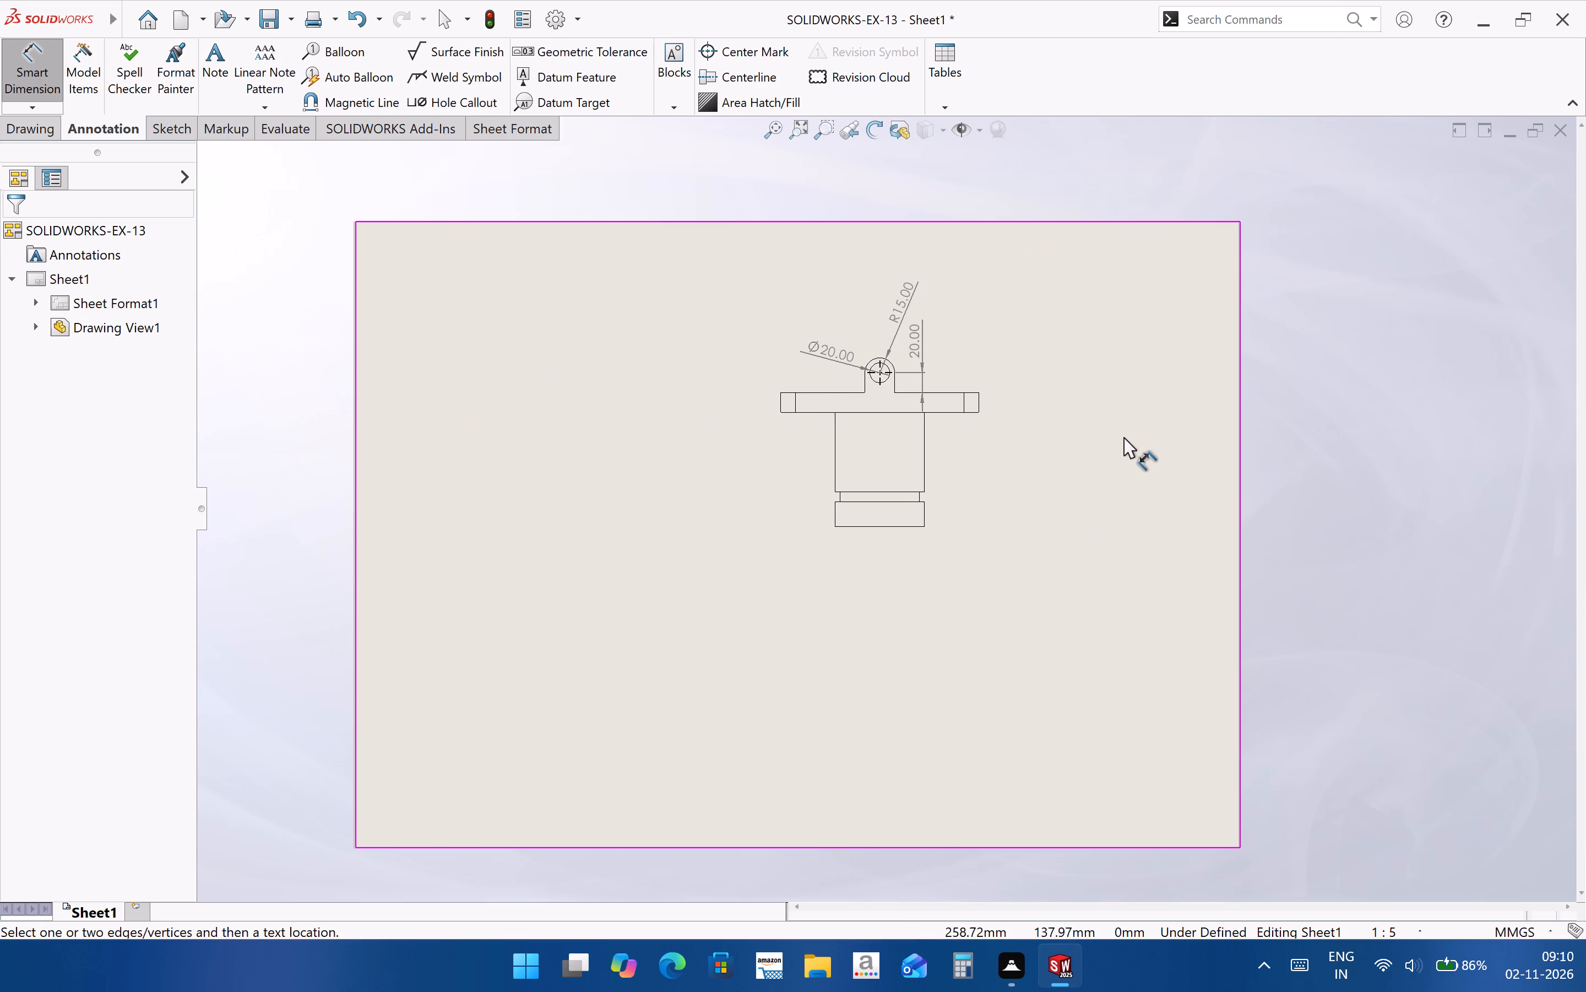
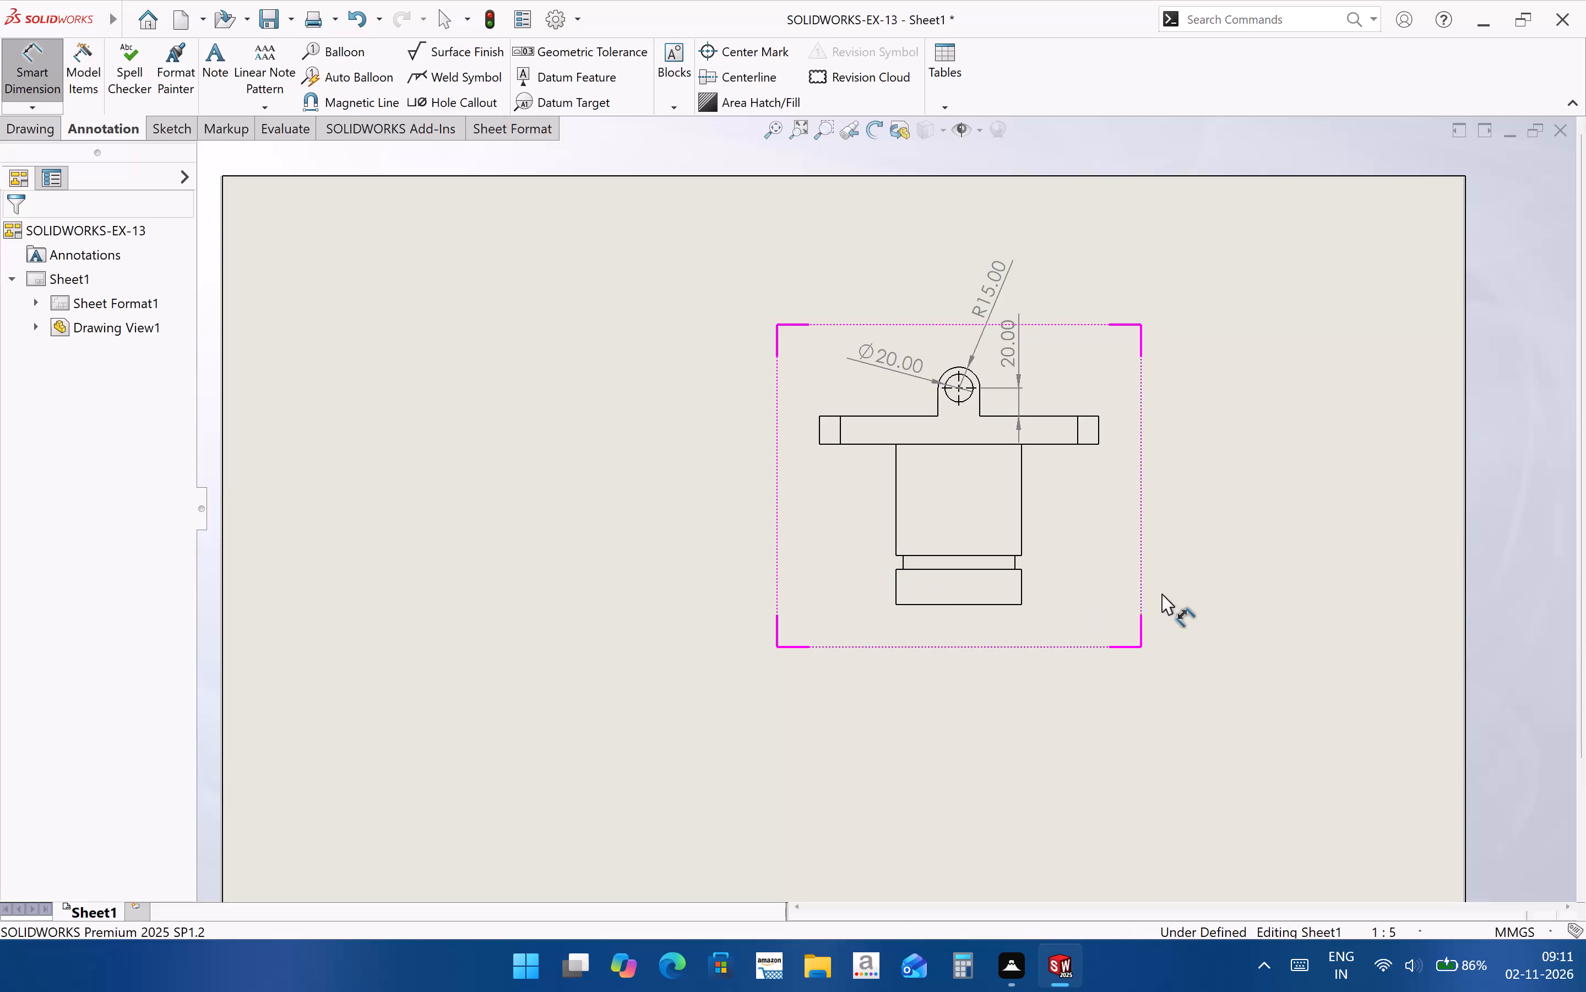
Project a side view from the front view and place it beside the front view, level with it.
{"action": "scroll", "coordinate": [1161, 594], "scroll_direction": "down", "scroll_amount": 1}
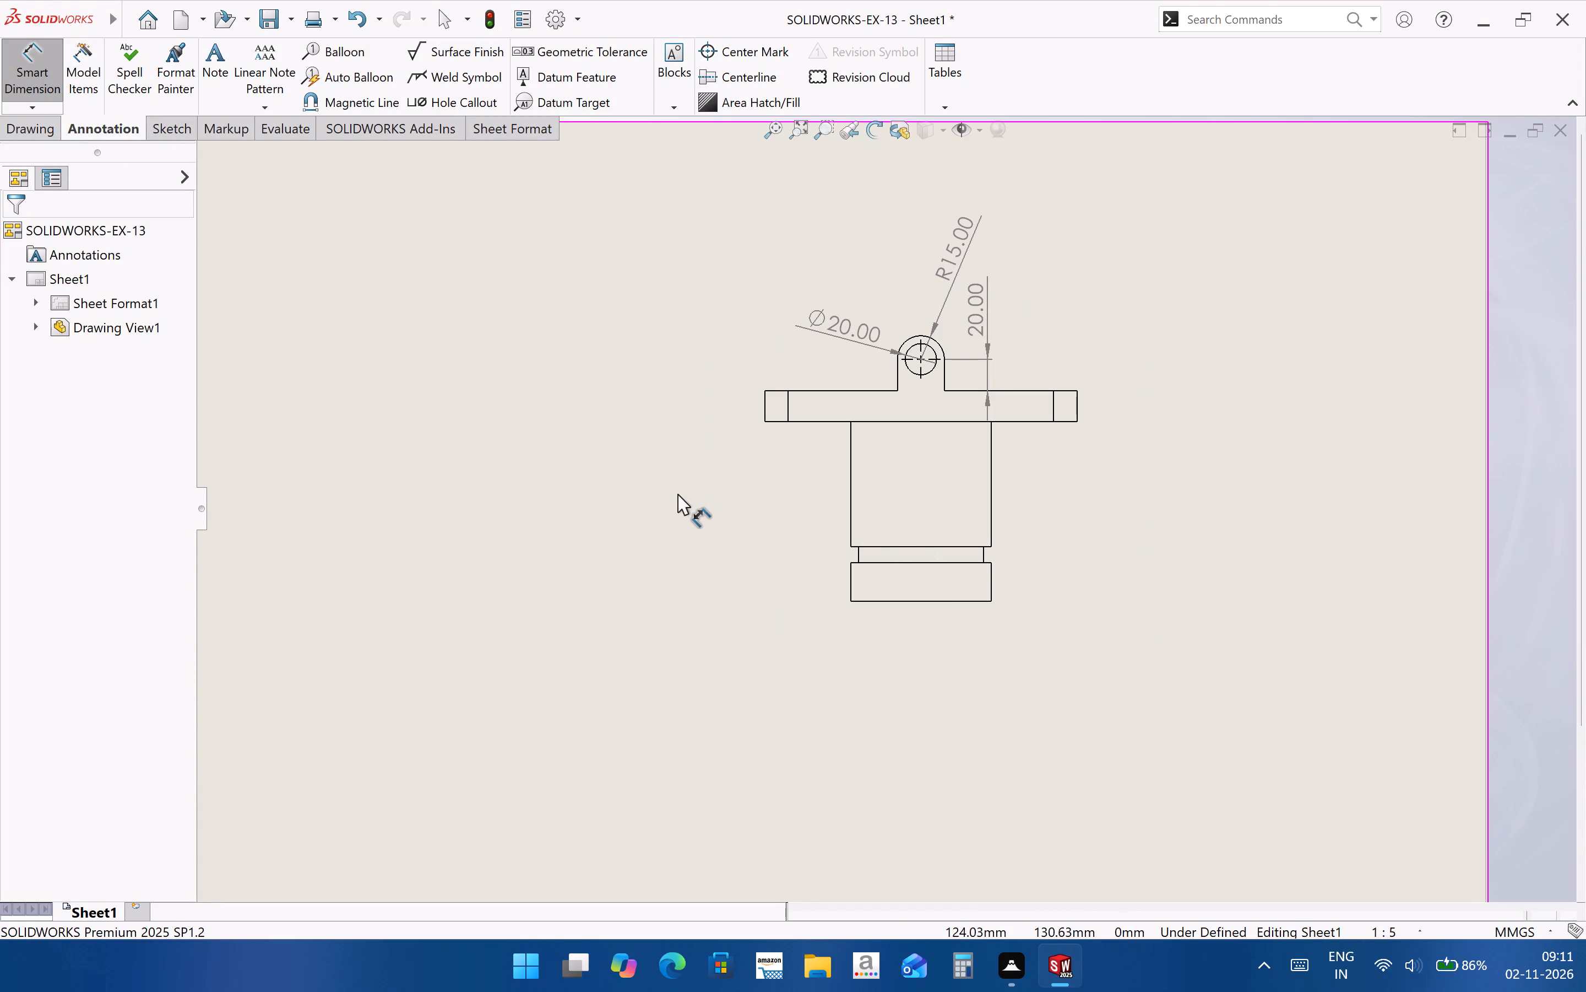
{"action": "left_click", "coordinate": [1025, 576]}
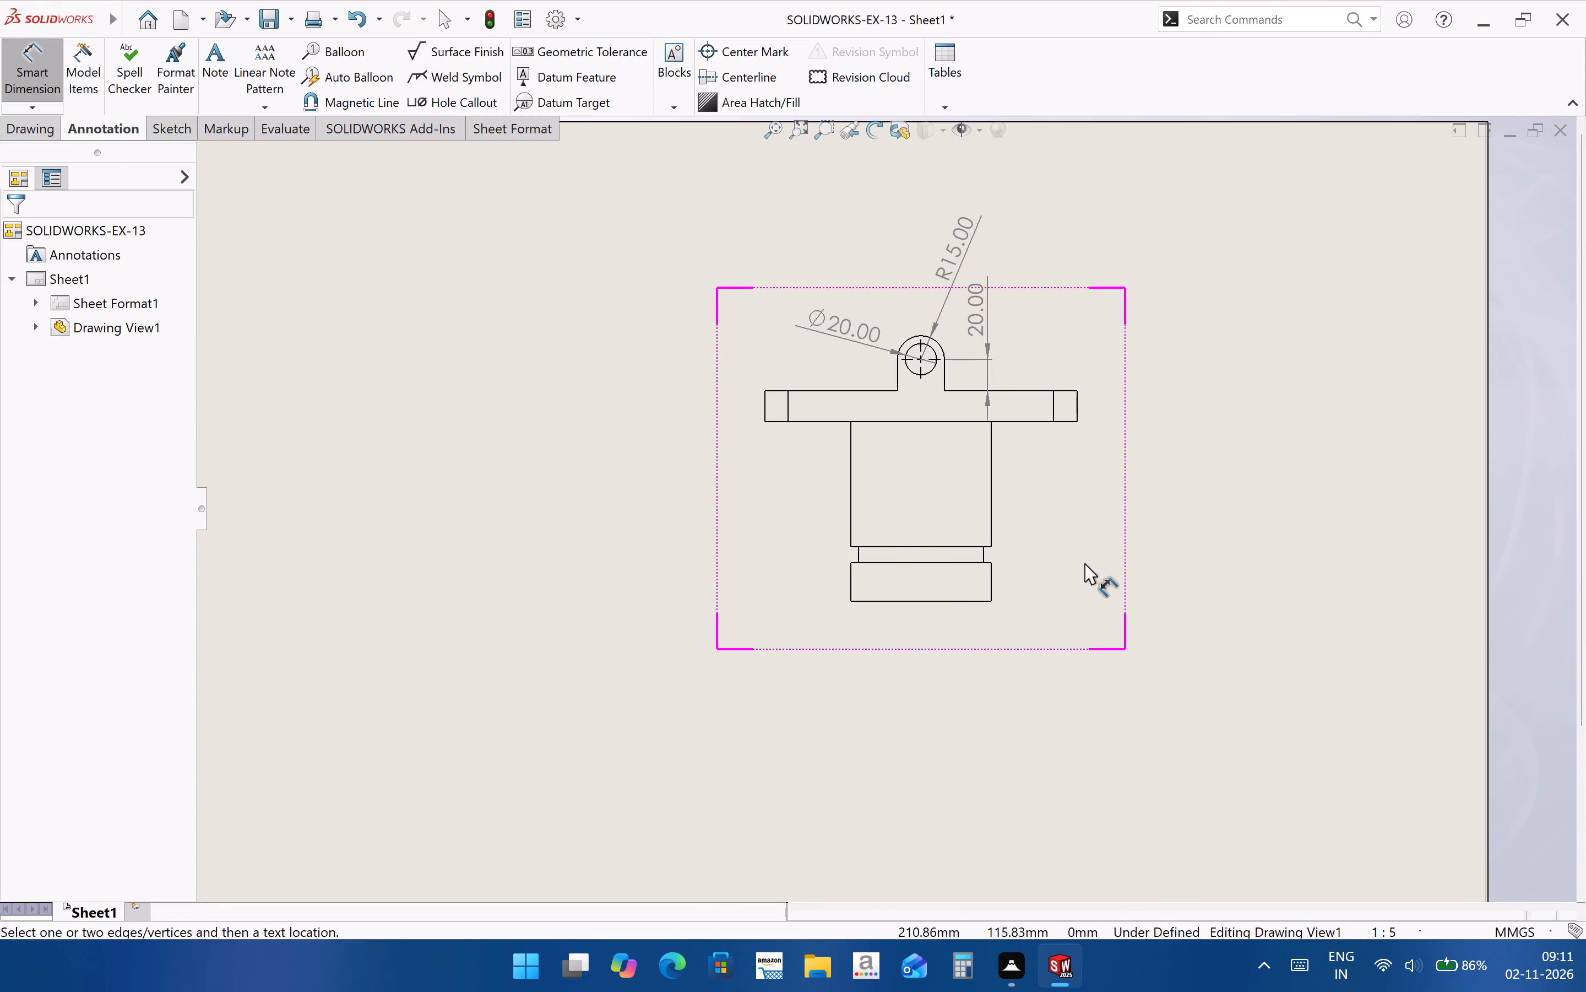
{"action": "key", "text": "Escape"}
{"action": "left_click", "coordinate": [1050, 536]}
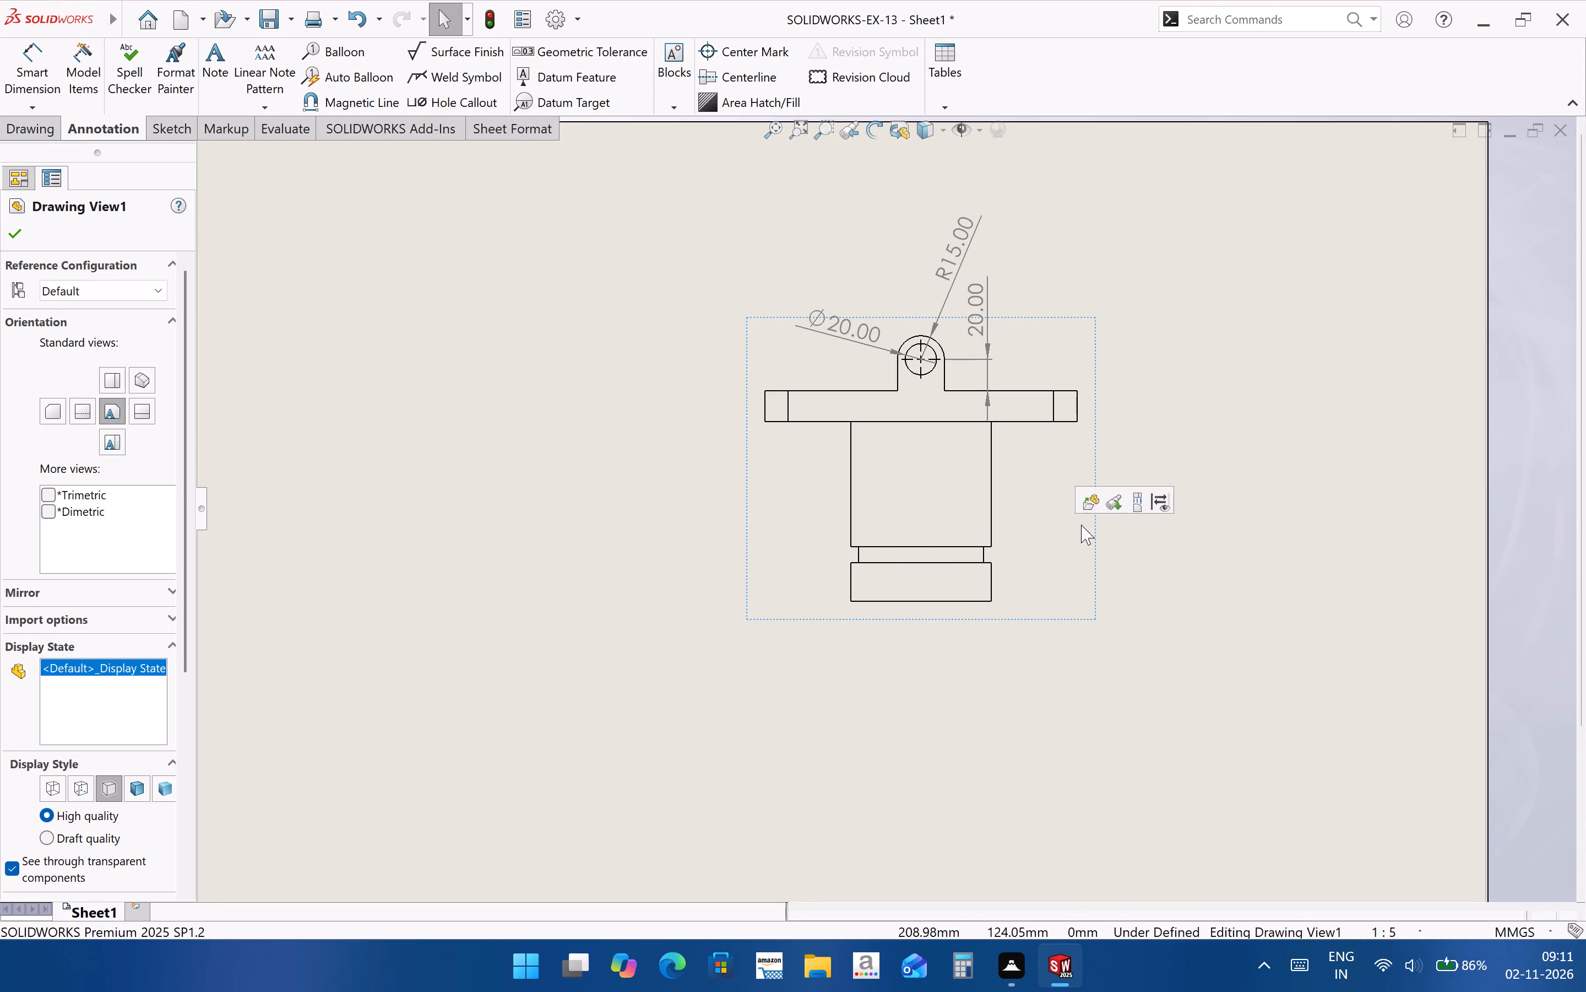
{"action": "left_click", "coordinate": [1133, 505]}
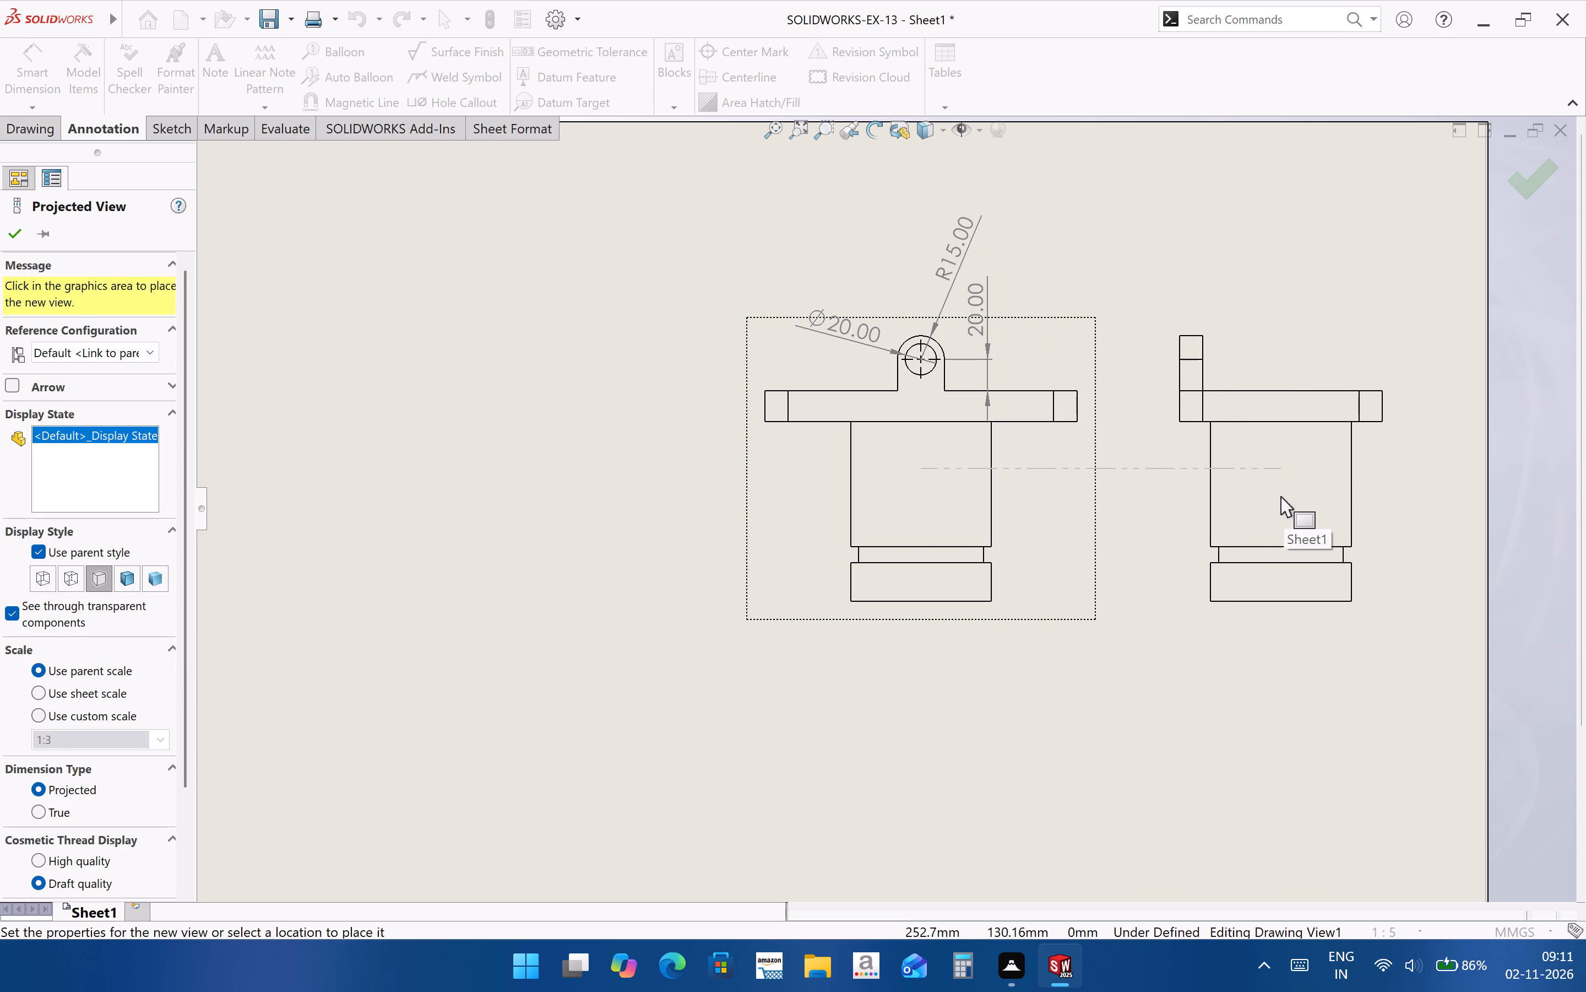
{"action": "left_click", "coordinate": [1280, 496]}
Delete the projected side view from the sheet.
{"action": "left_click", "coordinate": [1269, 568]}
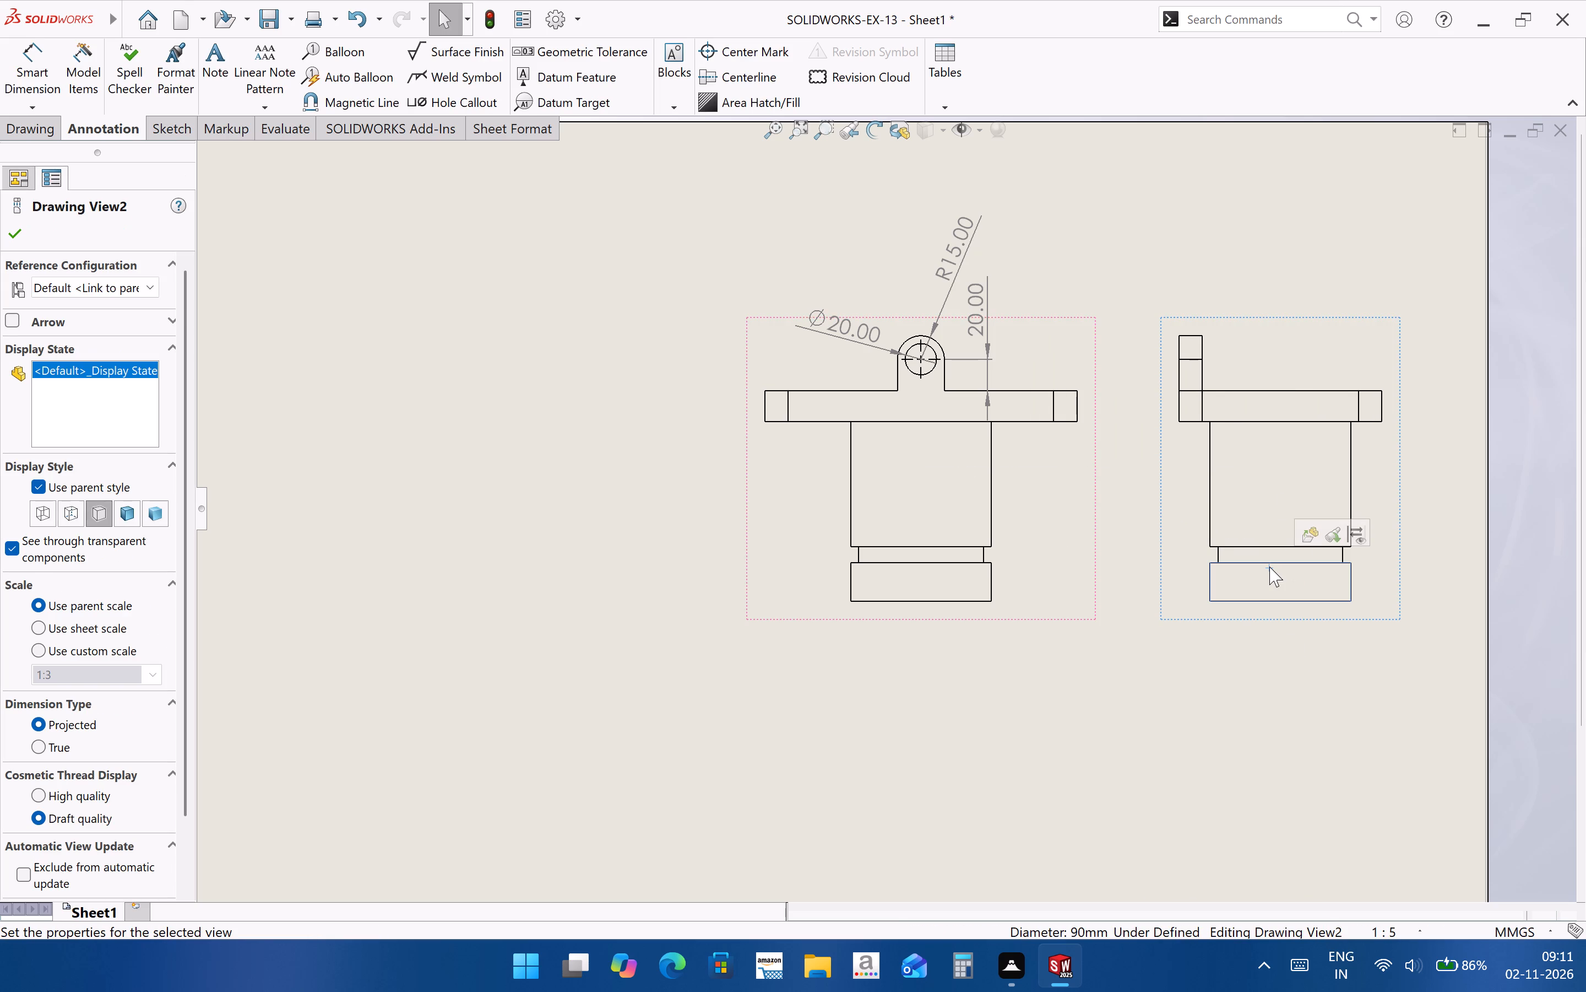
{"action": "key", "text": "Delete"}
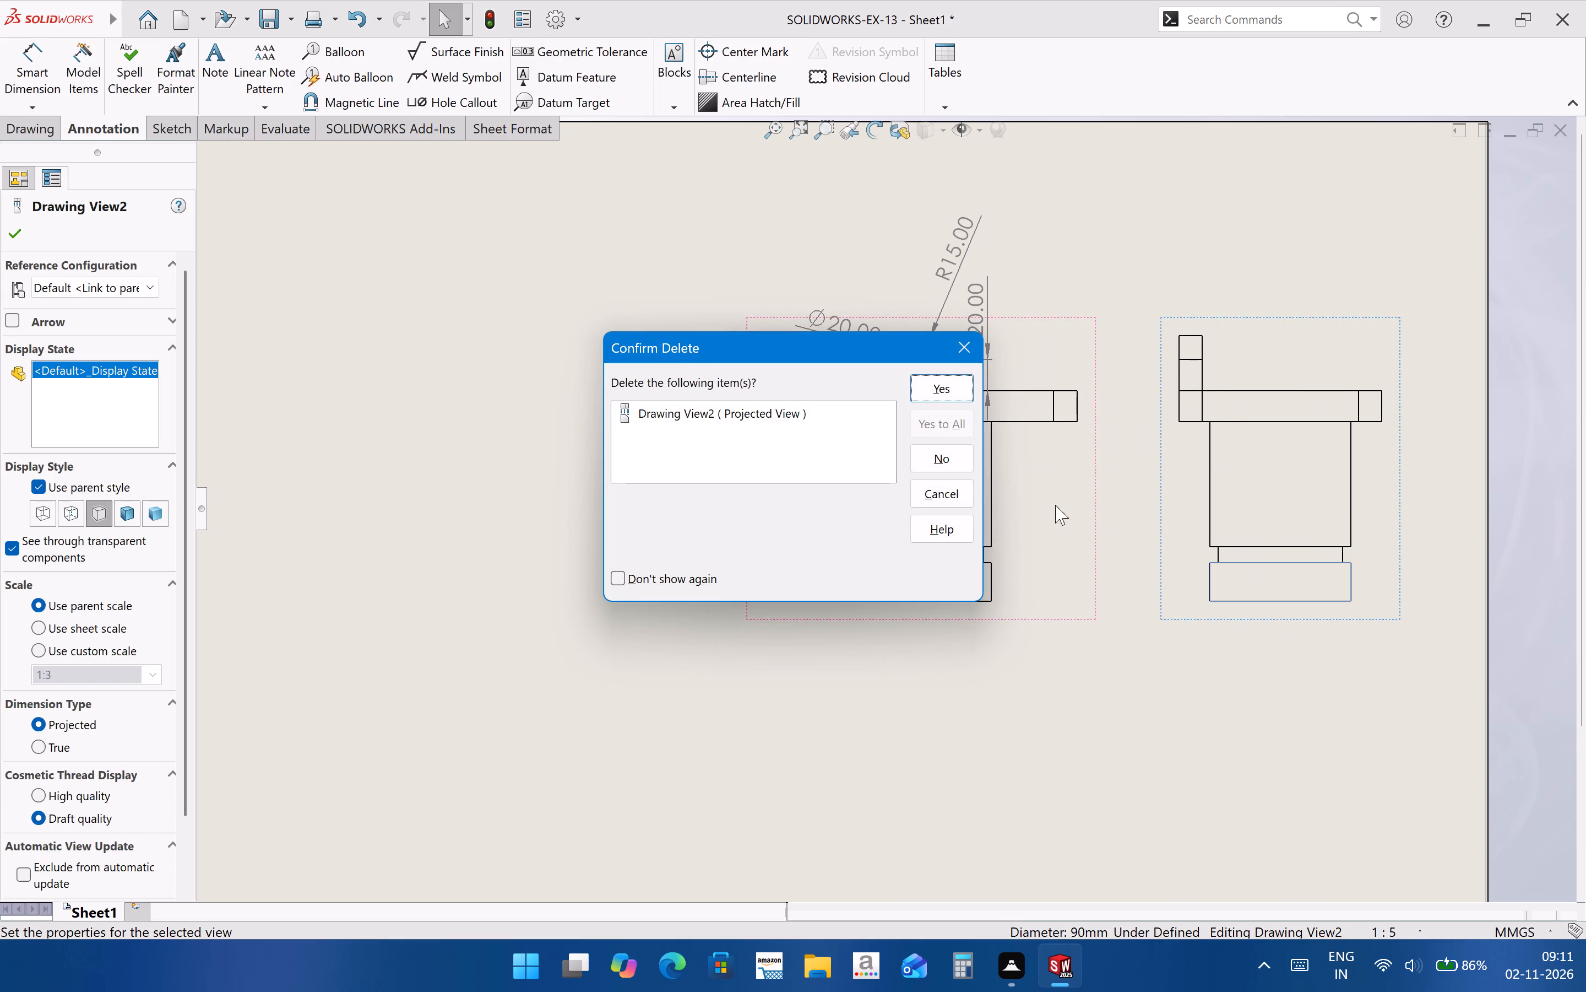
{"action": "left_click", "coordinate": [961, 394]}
Create section view A-A from a vertical cutting line through the front view's centre and place it to the right of that view.
{"action": "left_click", "coordinate": [1035, 567]}
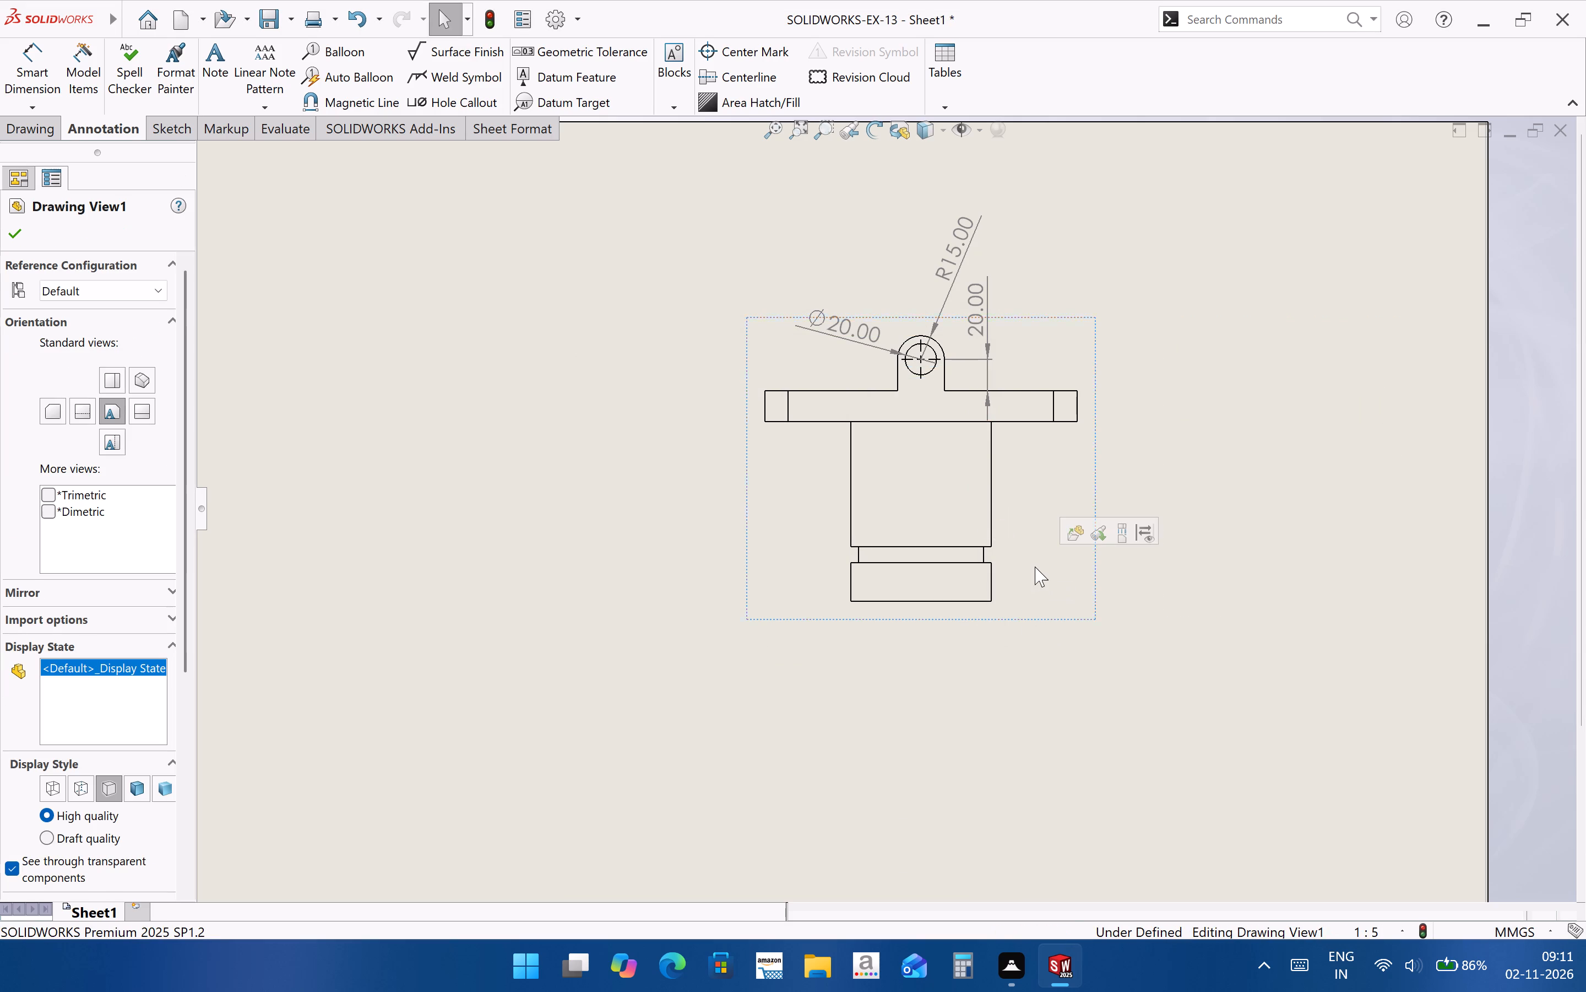
{"action": "left_click", "coordinate": [37, 132]}
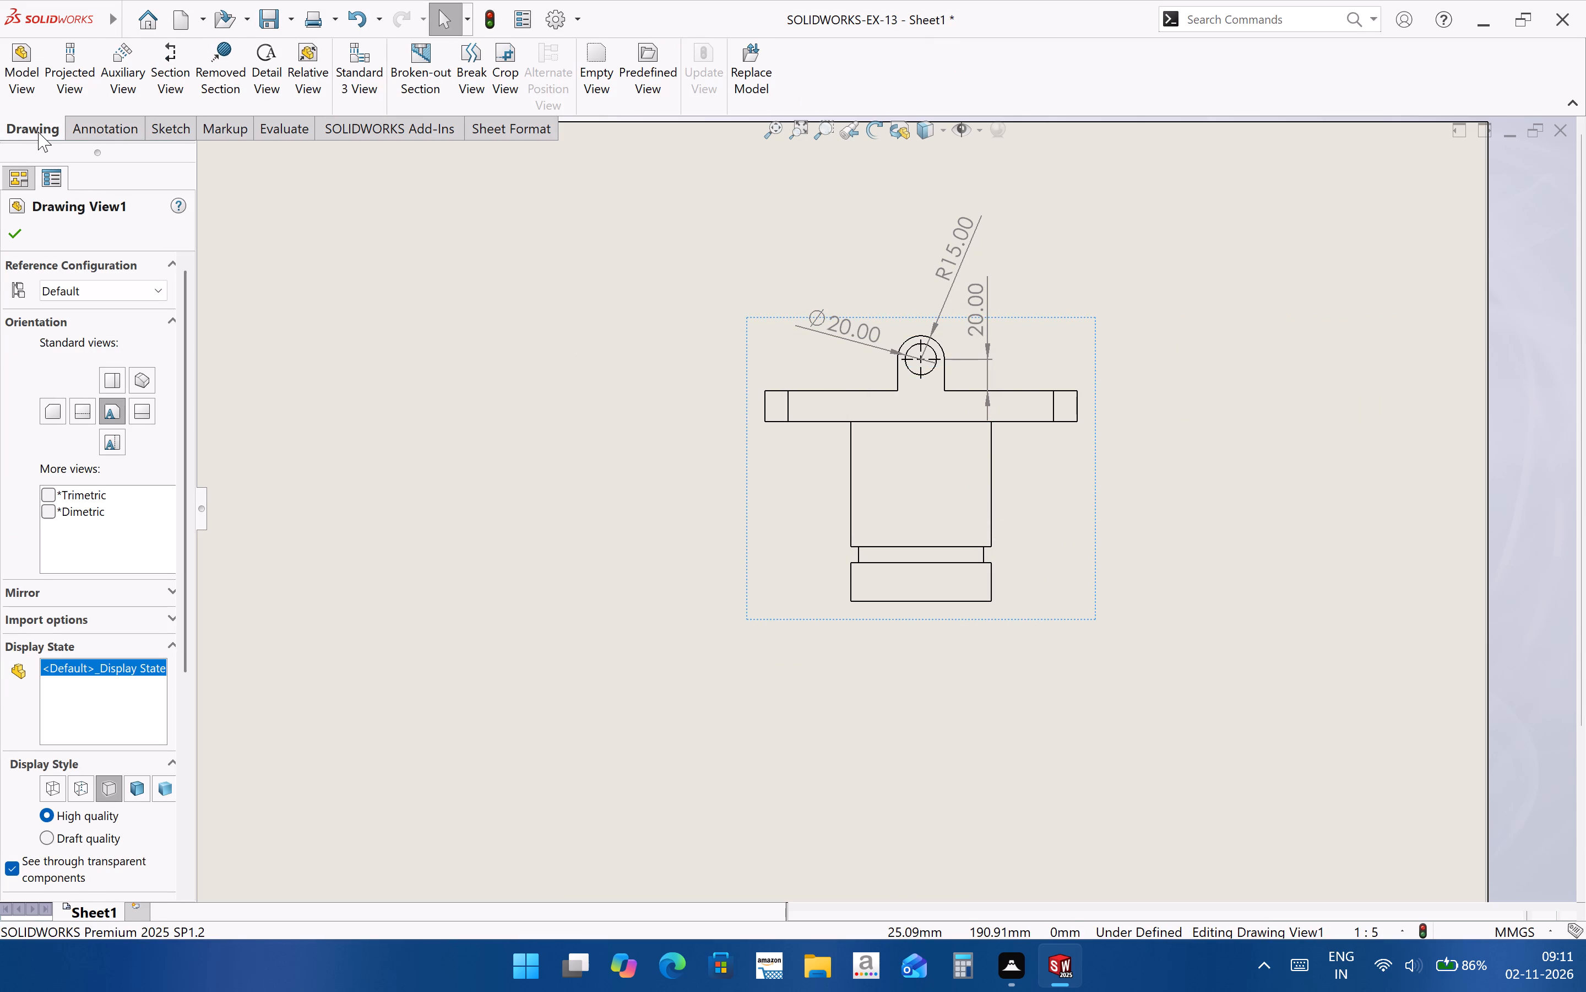
{"action": "left_click", "coordinate": [160, 90]}
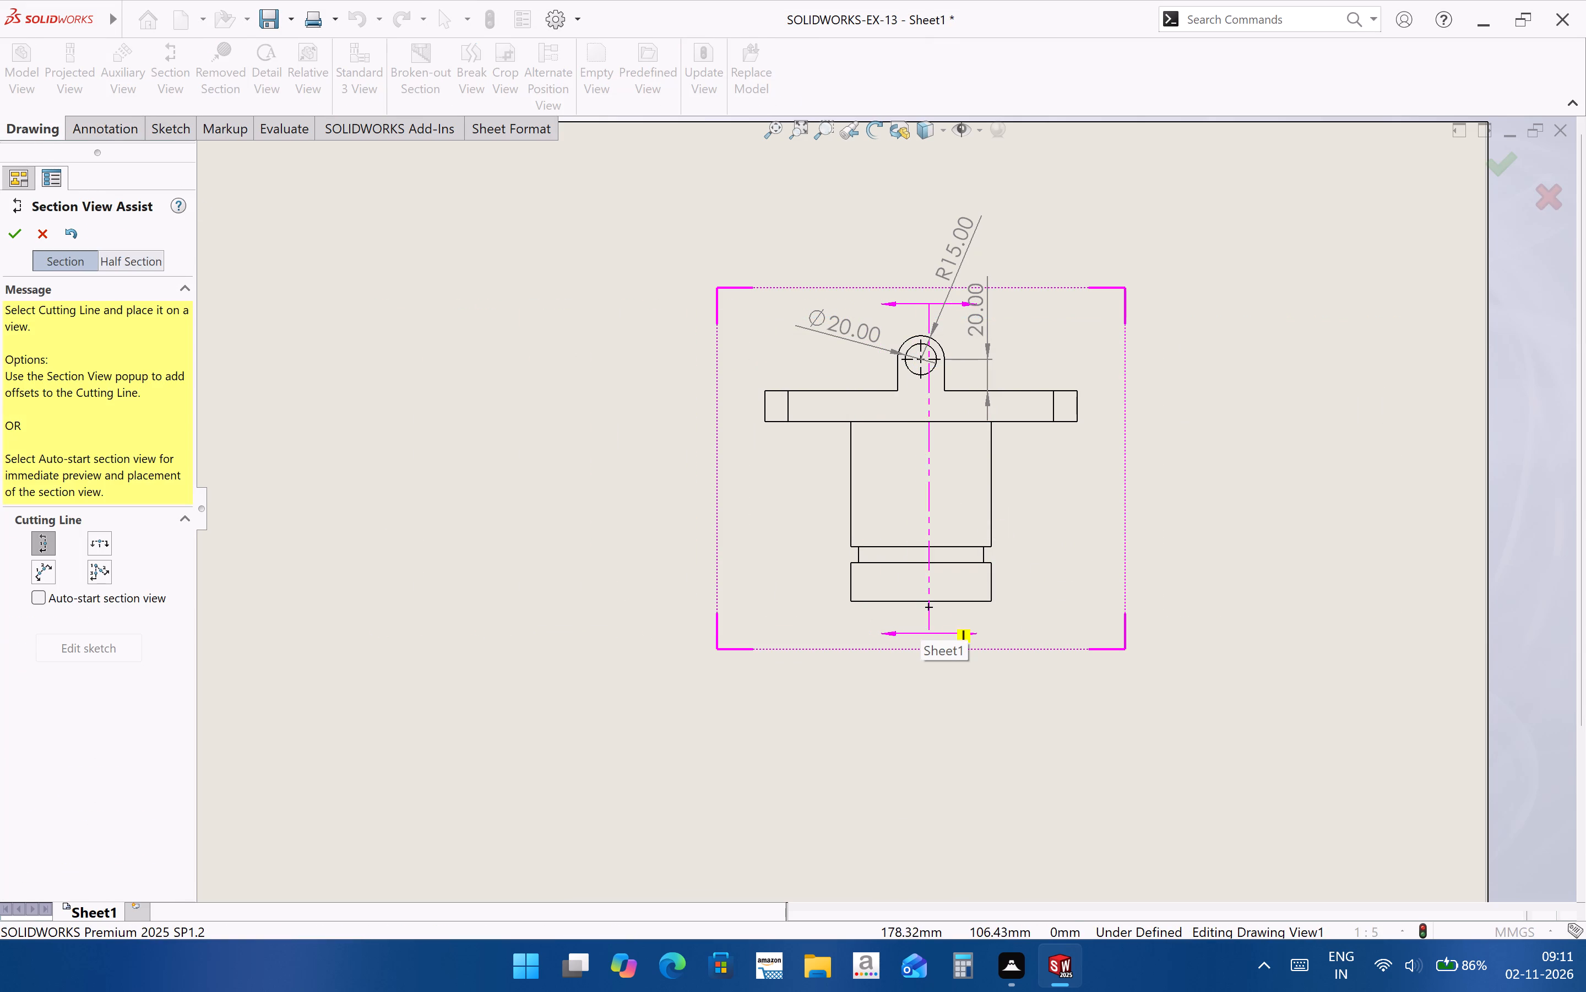
{"action": "left_click", "coordinate": [919, 603]}
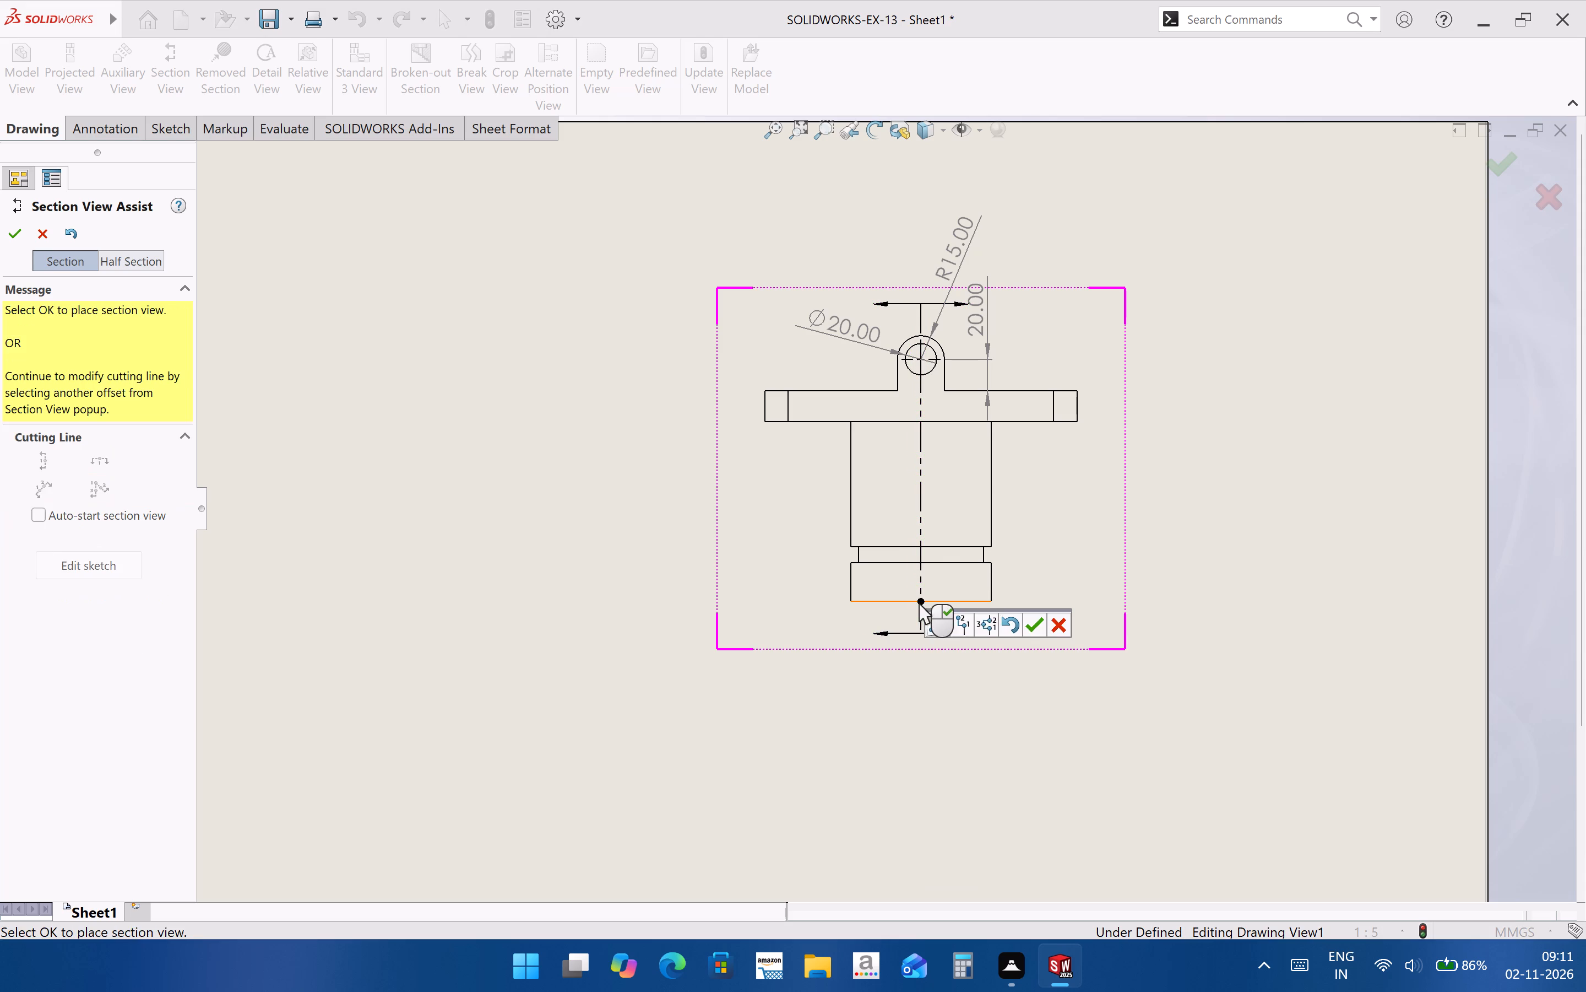
{"action": "left_click", "coordinate": [1034, 627]}
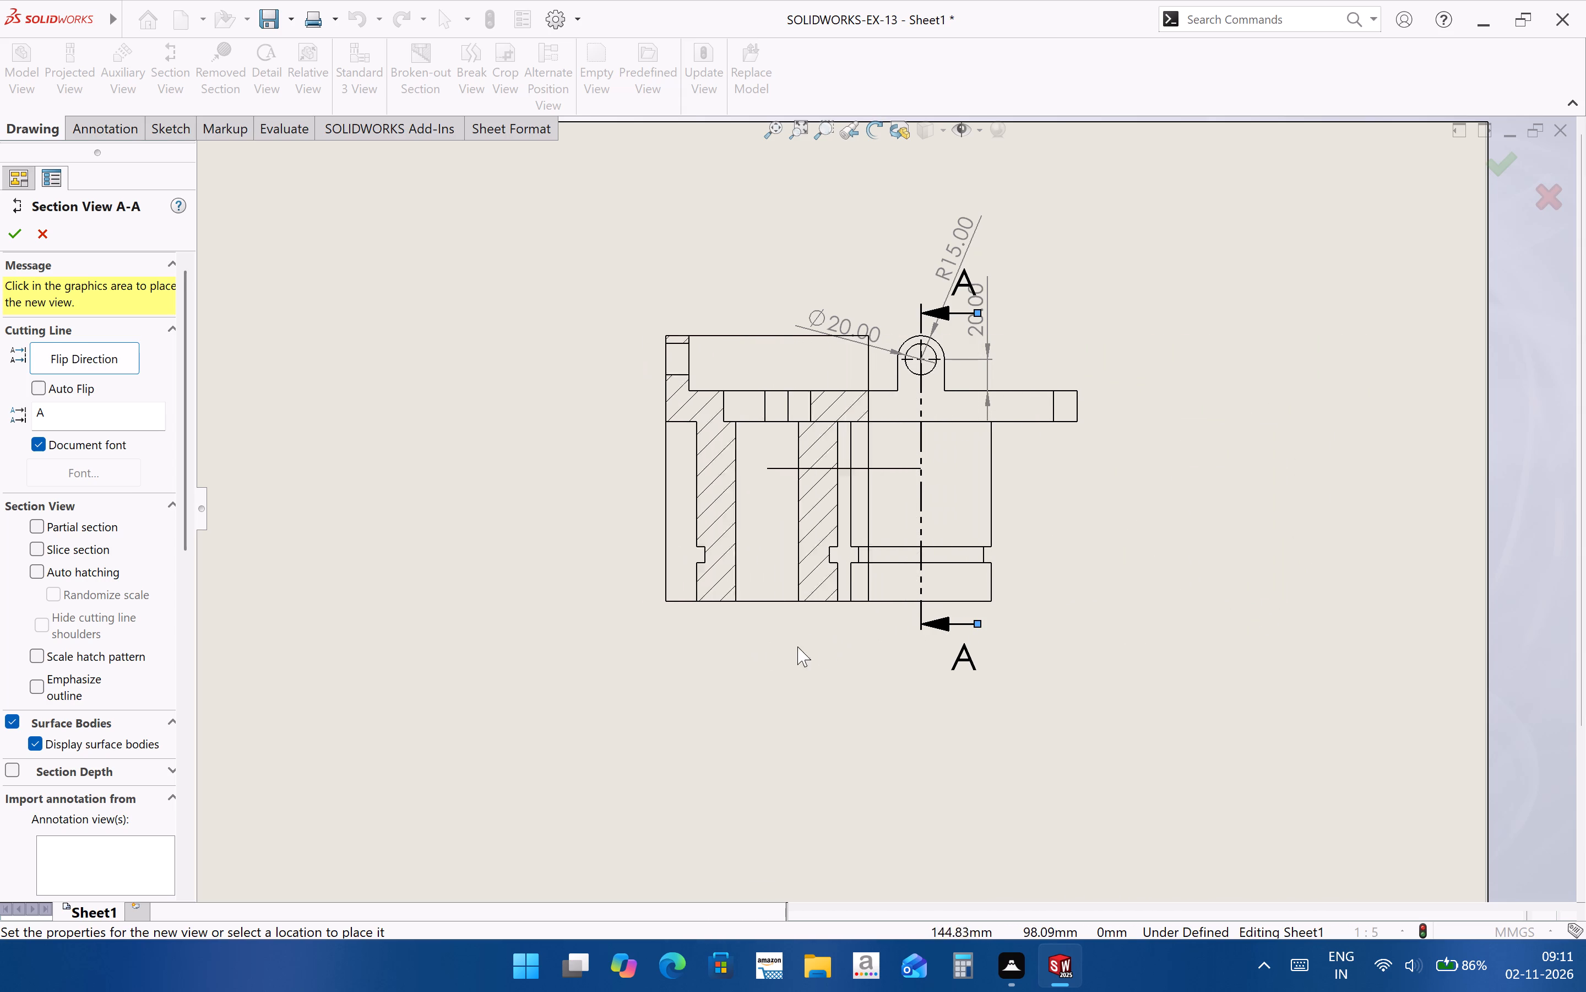
{"action": "left_click", "coordinate": [1275, 628]}
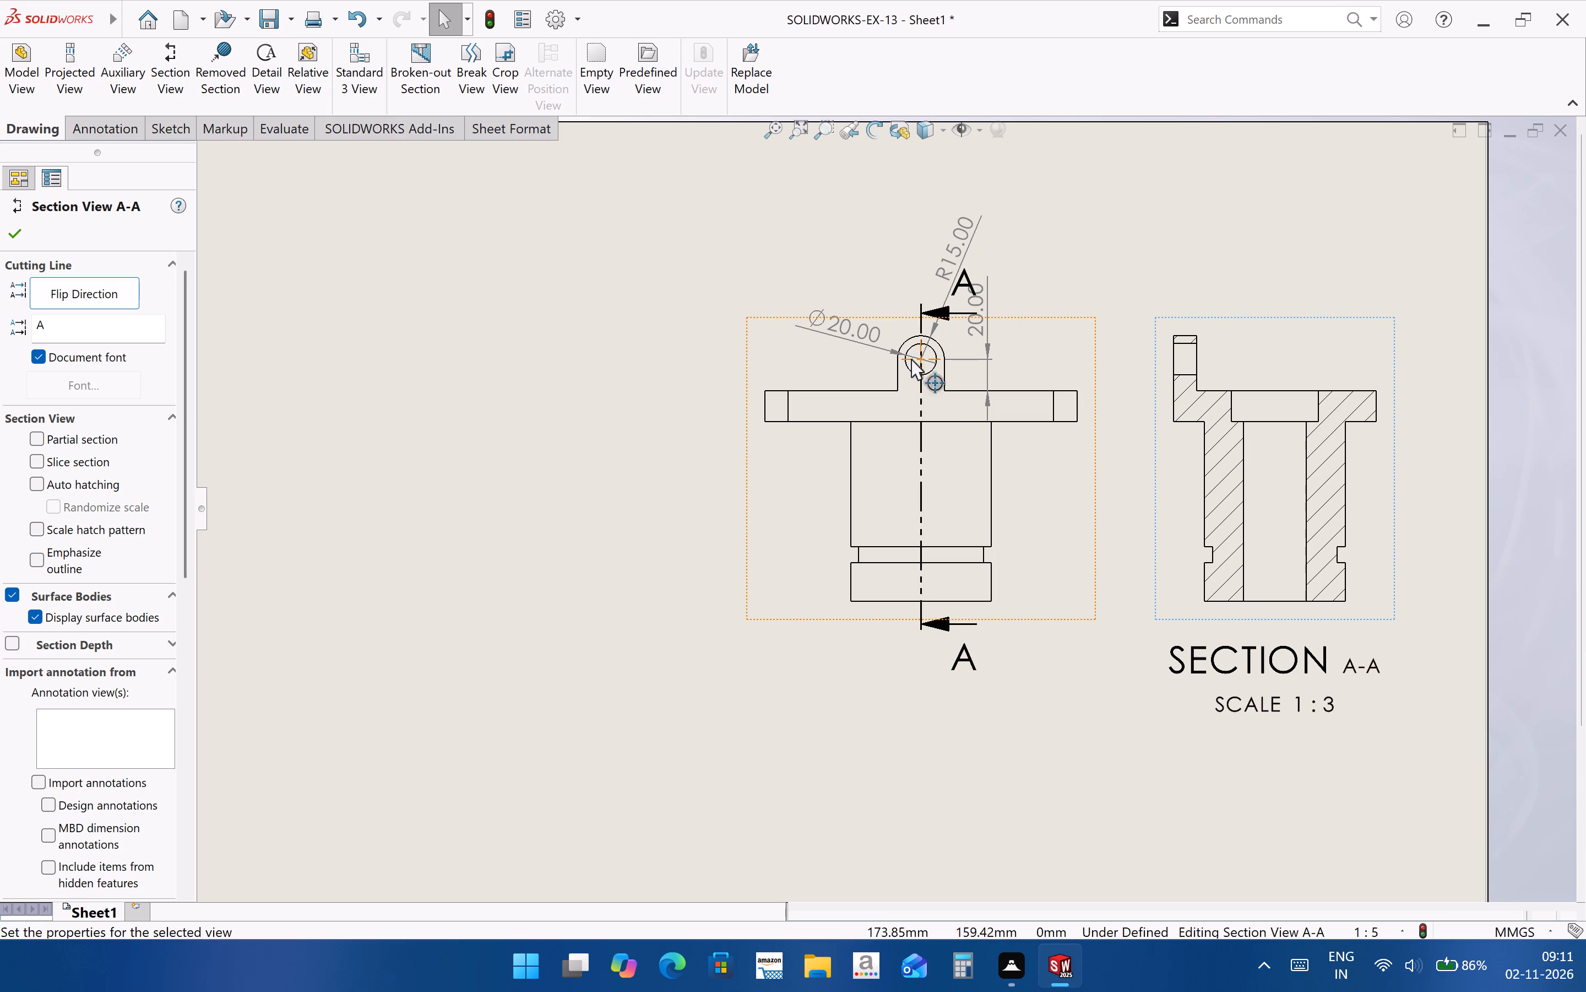
Try to move the upper A-A section arrow and letter clear of the lug's radius and height dimensions, lengthening the arrow slightly.
{"action": "left_click", "coordinate": [950, 318]}
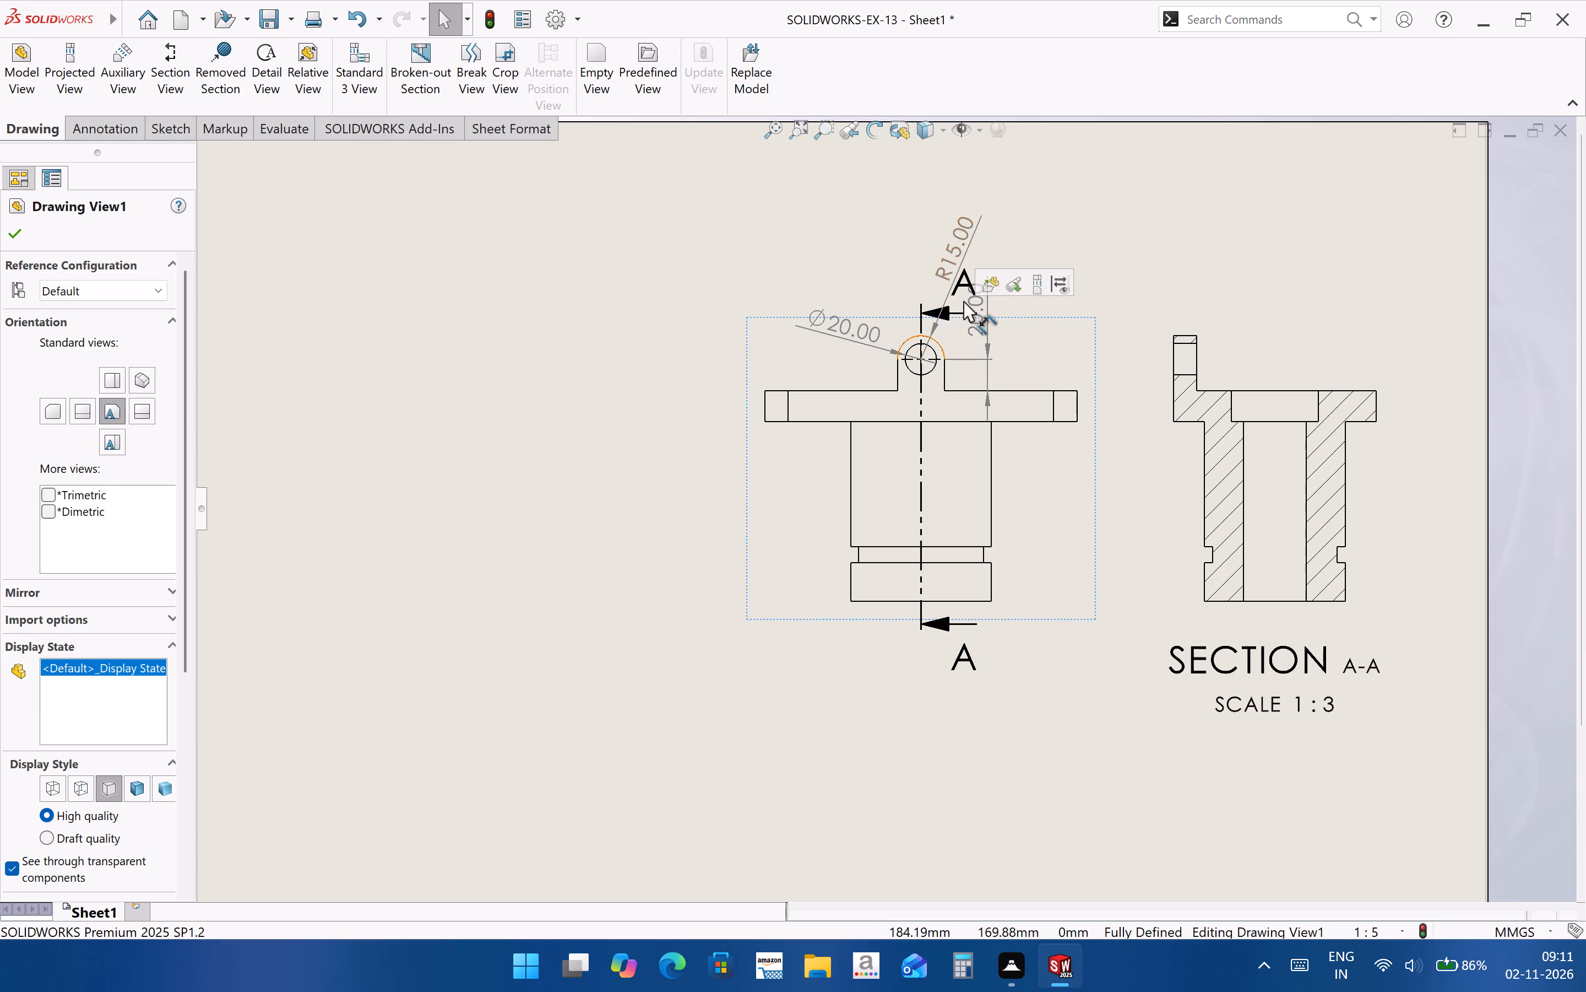
{"action": "left_click", "coordinate": [23, 239]}
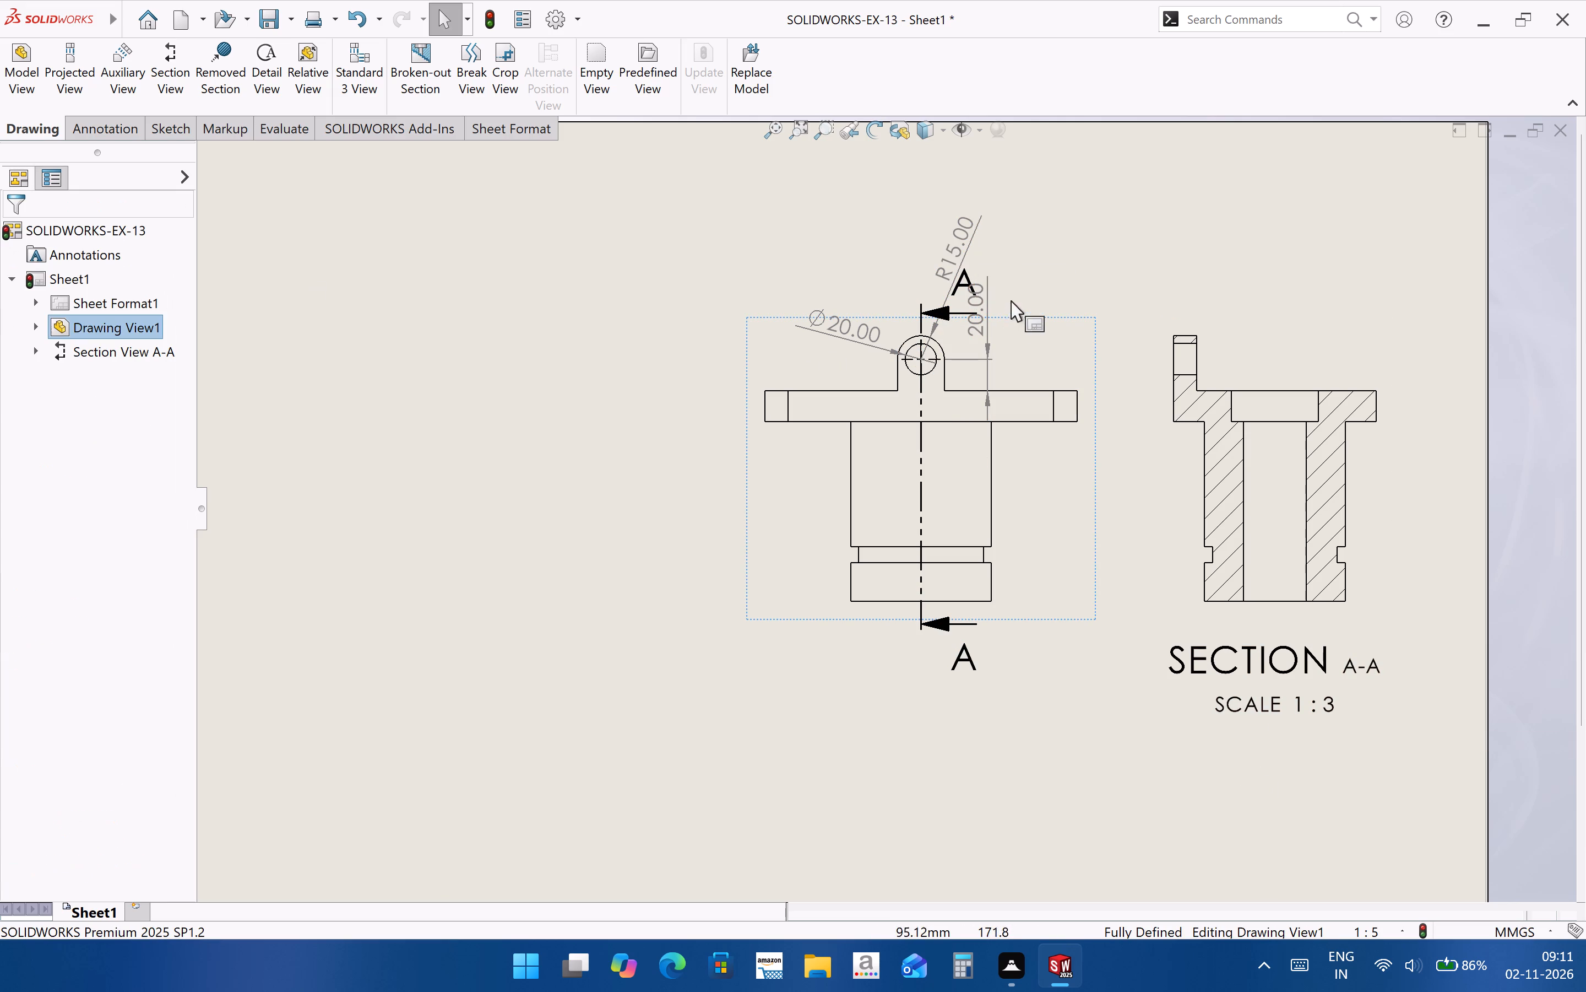
{"action": "scroll", "coordinate": [1011, 300], "scroll_direction": "down", "scroll_amount": 3}
{"action": "left_click", "coordinate": [915, 312]}
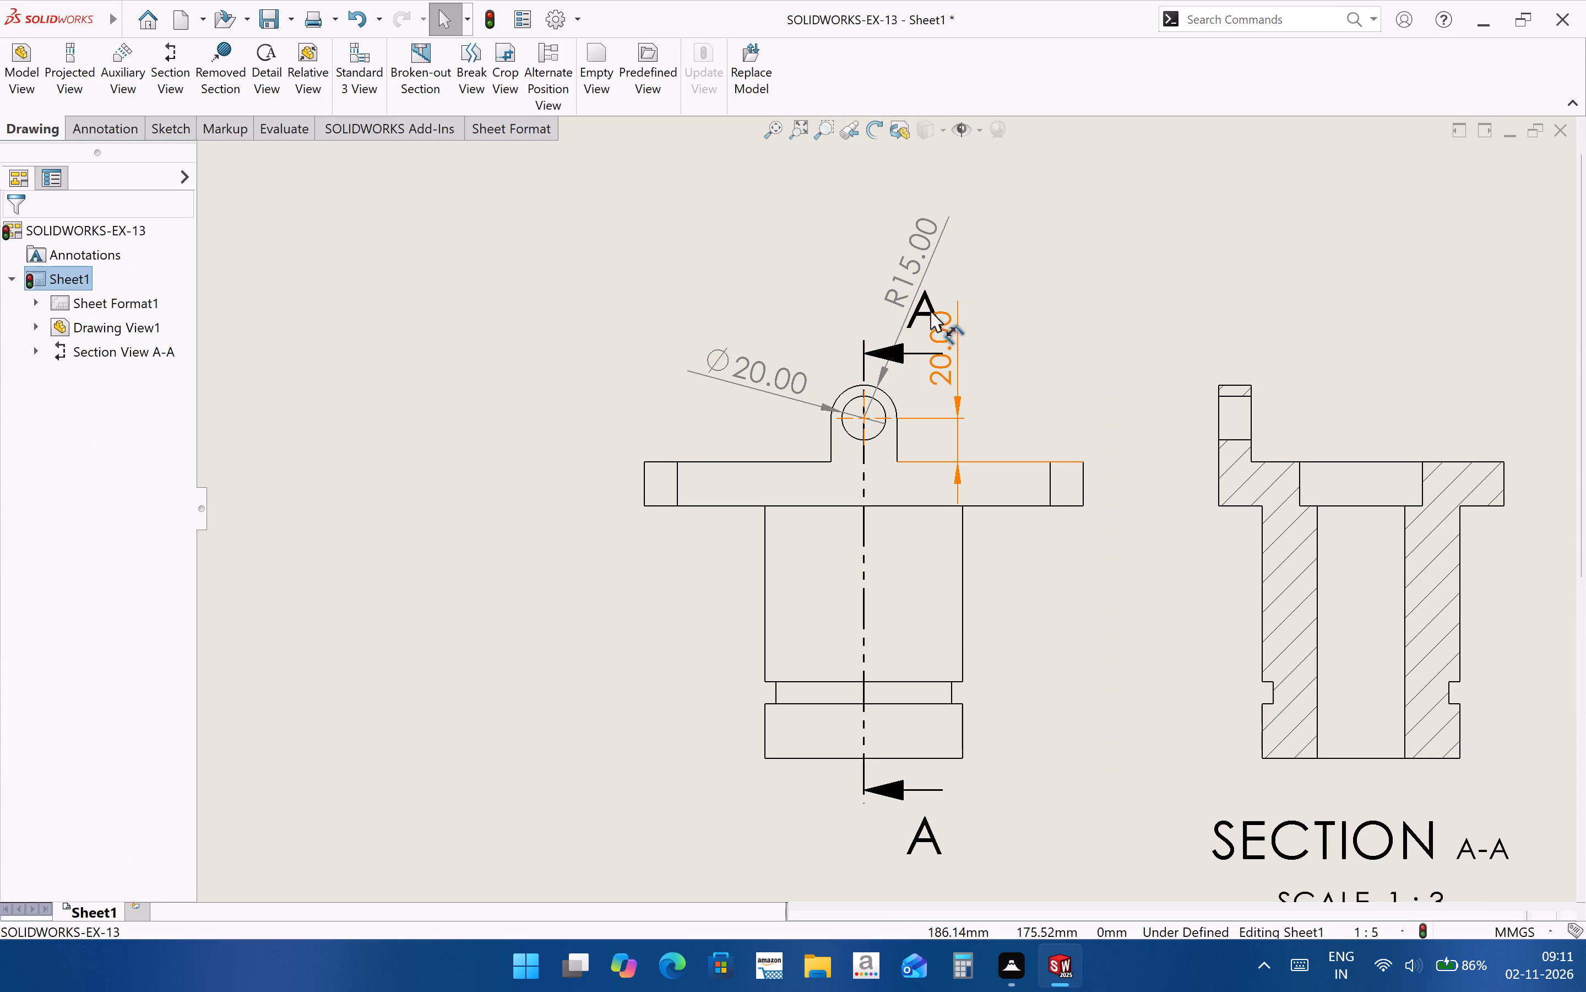
{"action": "left_click", "coordinate": [919, 309]}
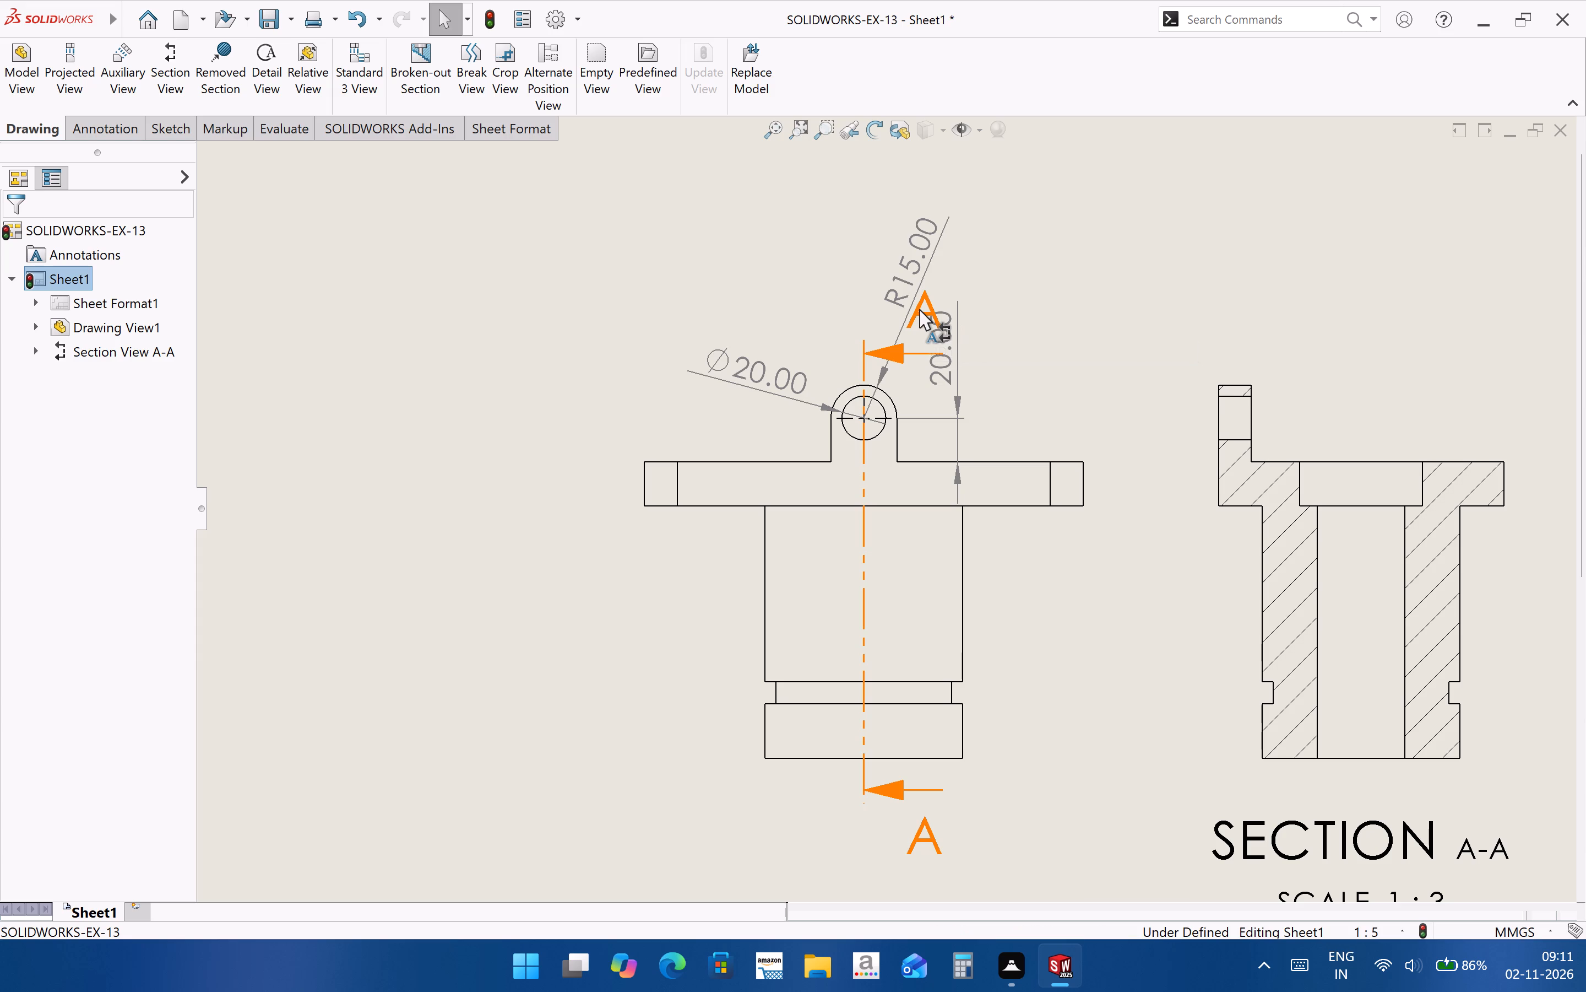
{"action": "left_click_drag", "start_coordinate": [896, 355], "coordinate": [897, 343]}
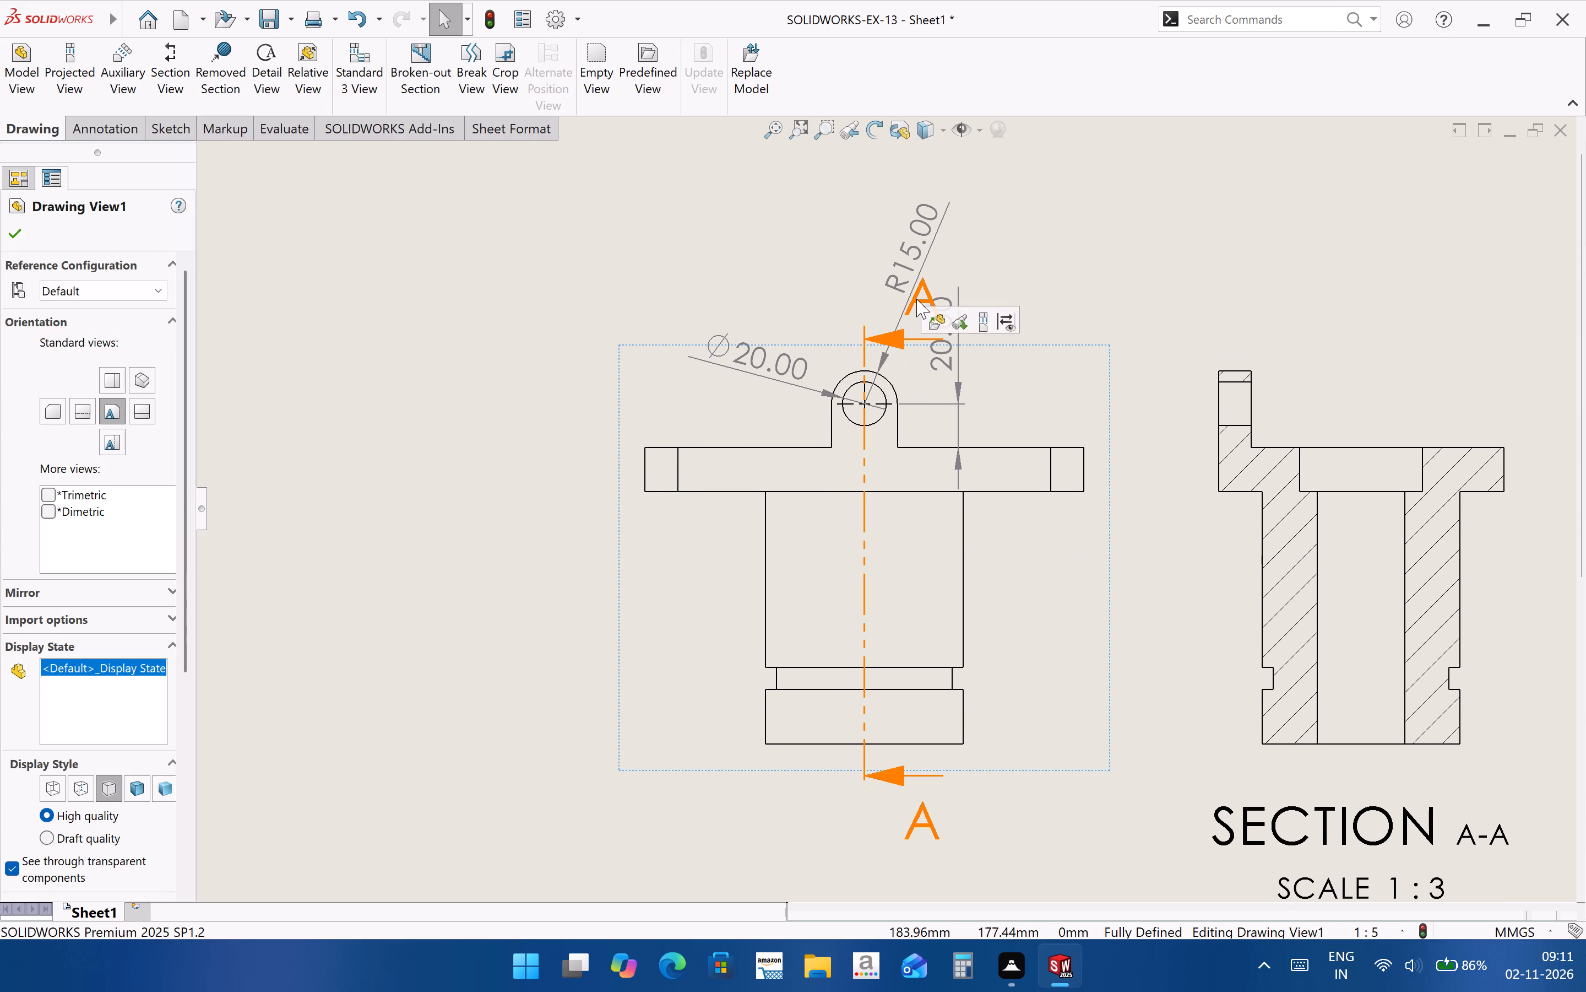
{"action": "double_click", "coordinate": [916, 299]}
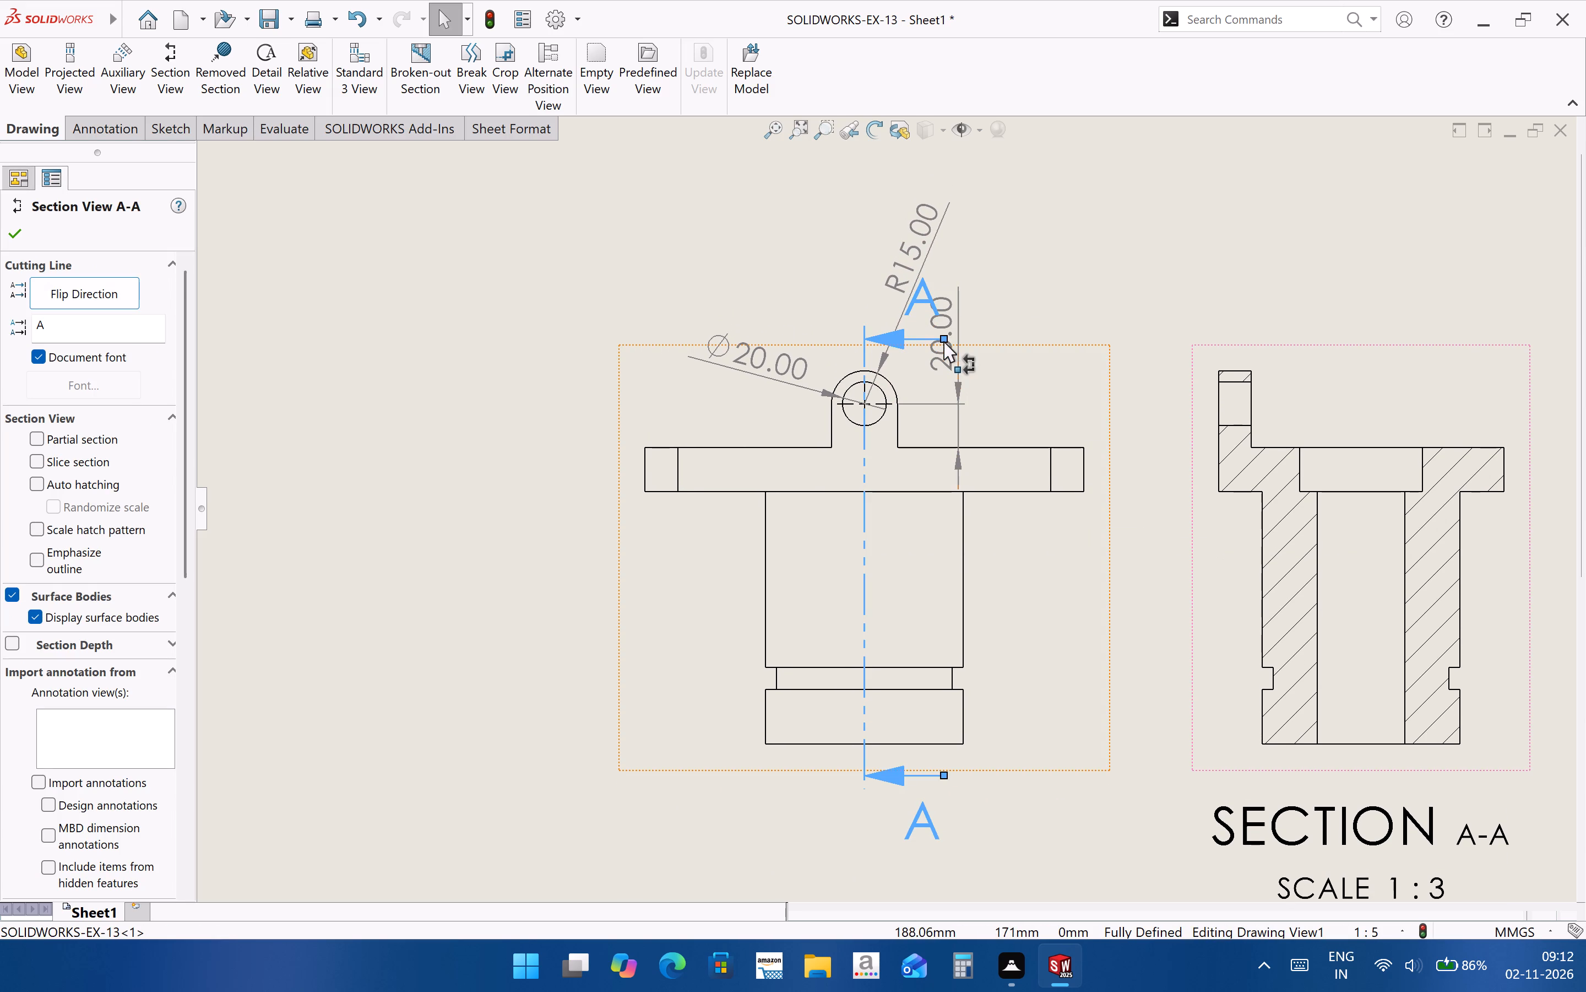
{"action": "left_click_drag", "start_coordinate": [944, 338], "coordinate": [949, 299]}
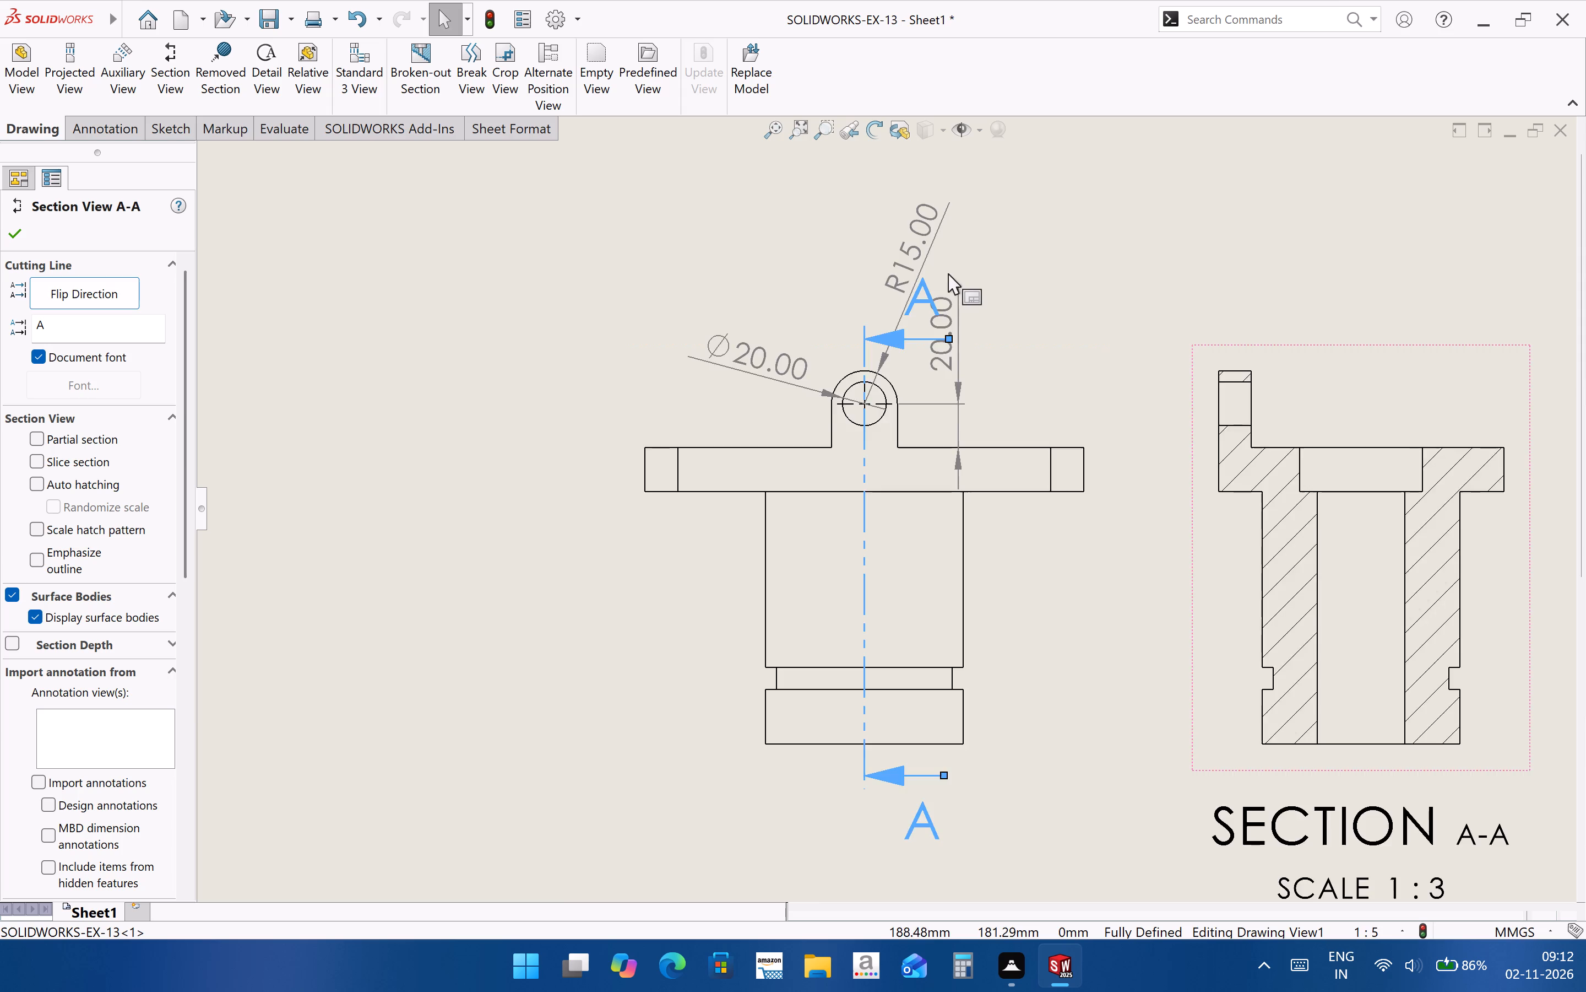
{"action": "scroll", "coordinate": [950, 274], "scroll_direction": "down", "scroll_amount": 8}
{"action": "scroll", "coordinate": [930, 482], "scroll_direction": "down", "scroll_amount": 2}
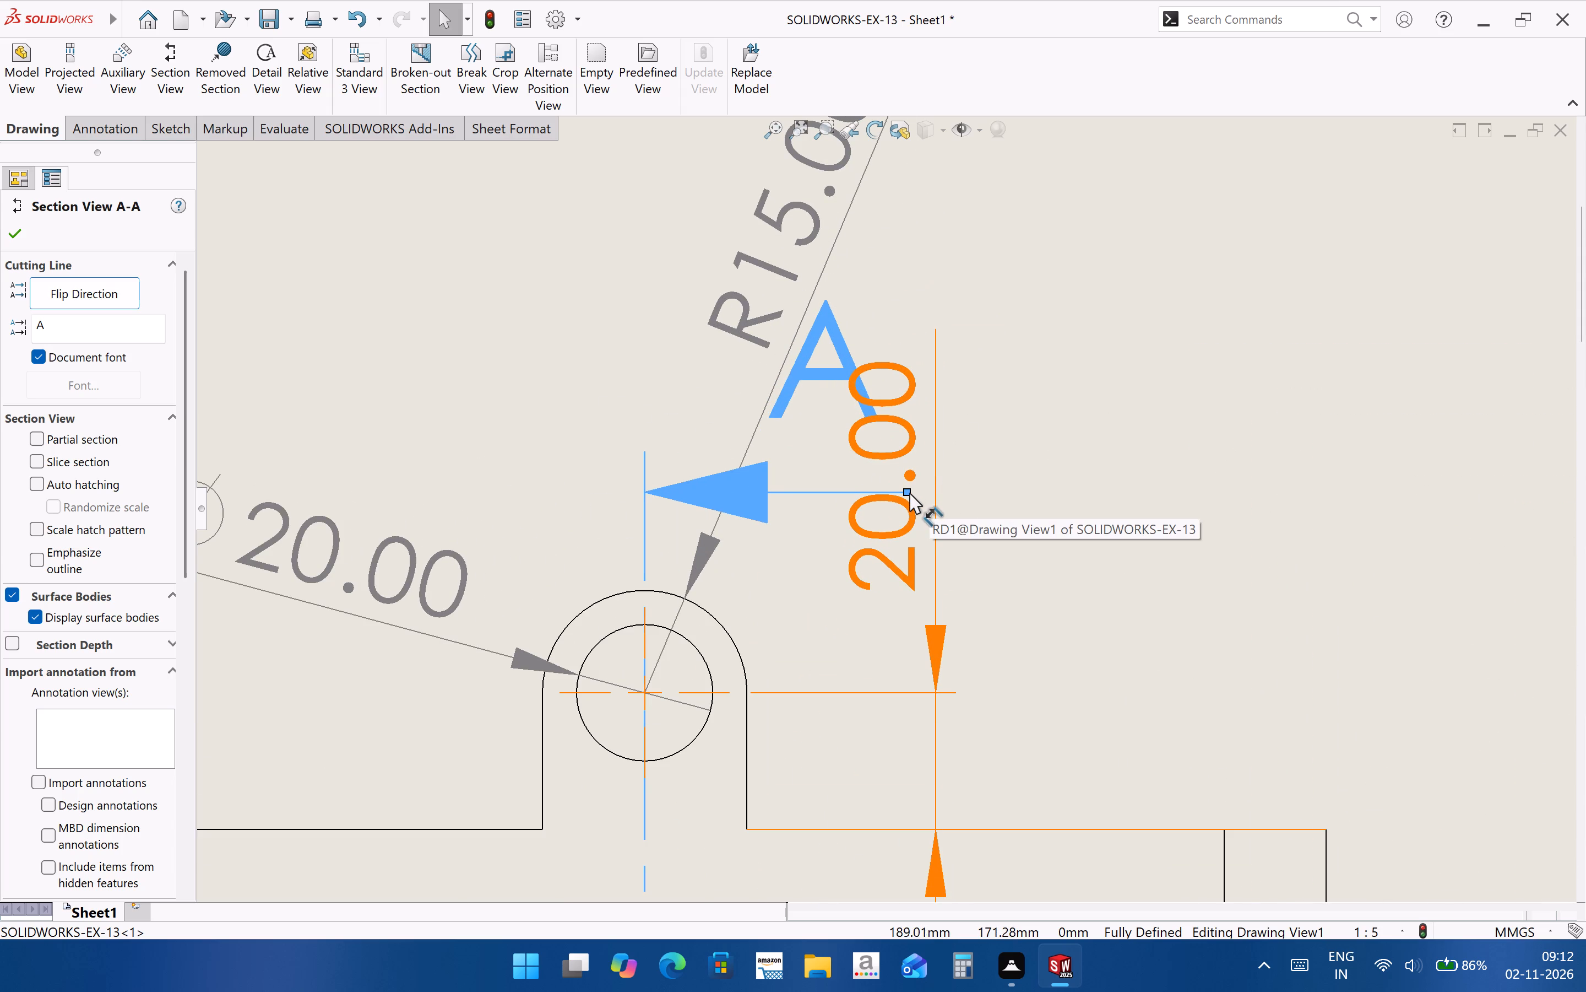
{"action": "left_click_drag", "start_coordinate": [907, 493], "coordinate": [970, 268]}
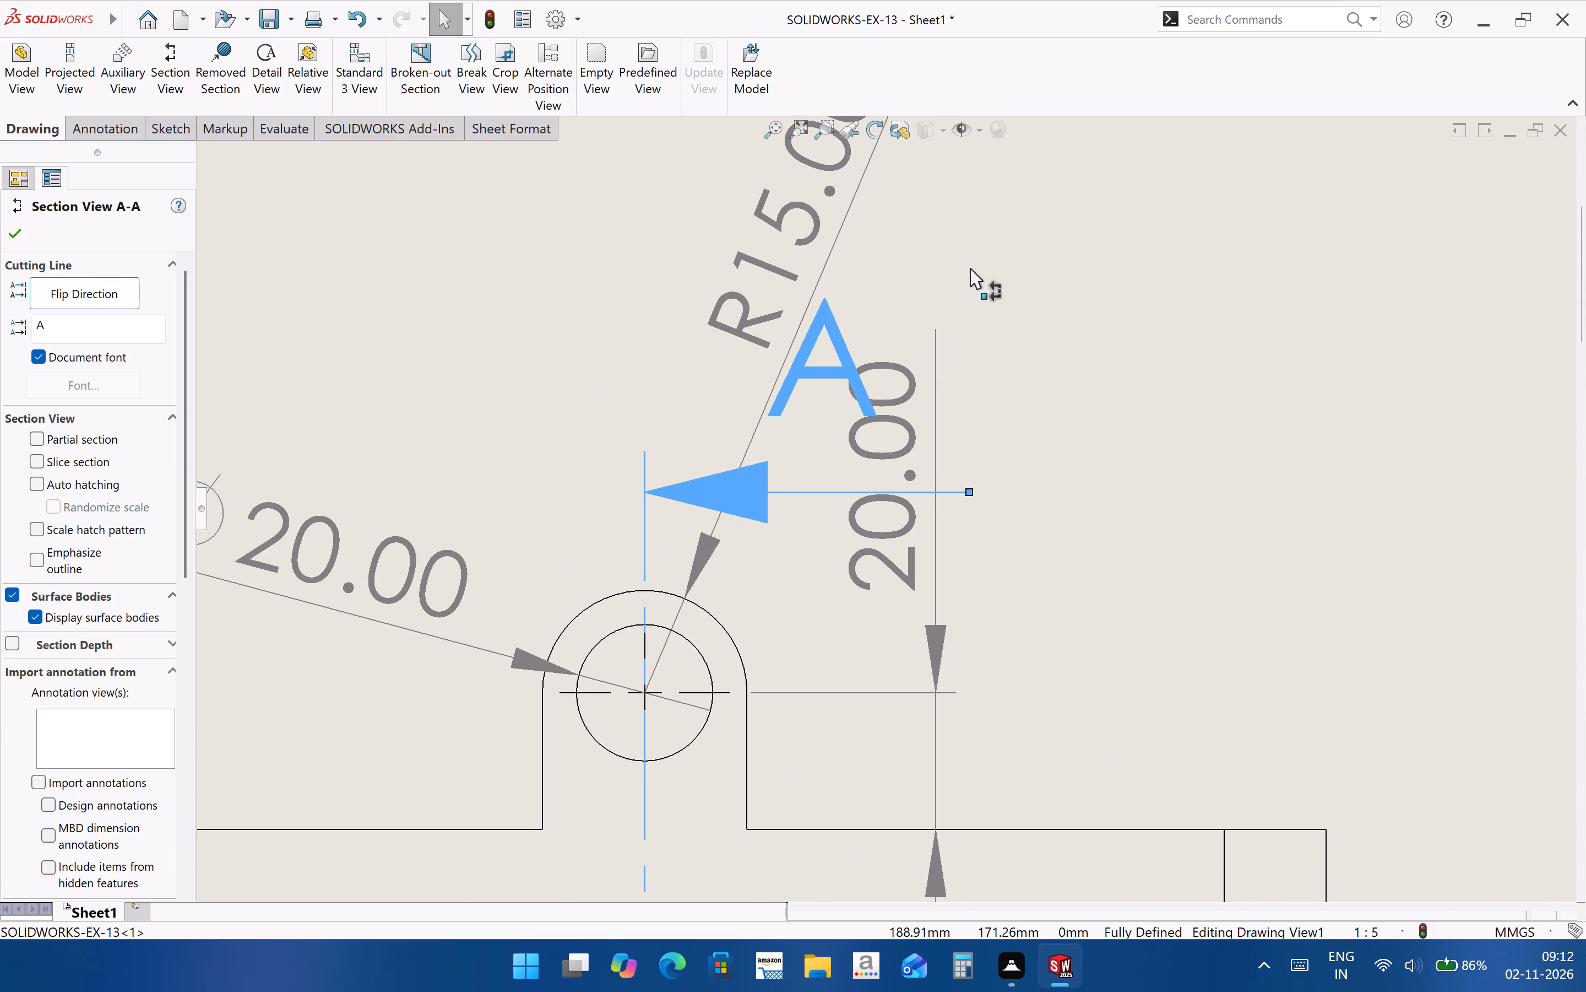
{"action": "left_click_drag", "start_coordinate": [970, 268], "coordinate": [936, 402]}
{"action": "scroll", "coordinate": [1057, 486], "scroll_direction": "up", "scroll_amount": 3}
{"action": "scroll", "coordinate": [976, 505], "scroll_direction": "up", "scroll_amount": 7}
{"action": "scroll", "coordinate": [911, 744], "scroll_direction": "down", "scroll_amount": 2}
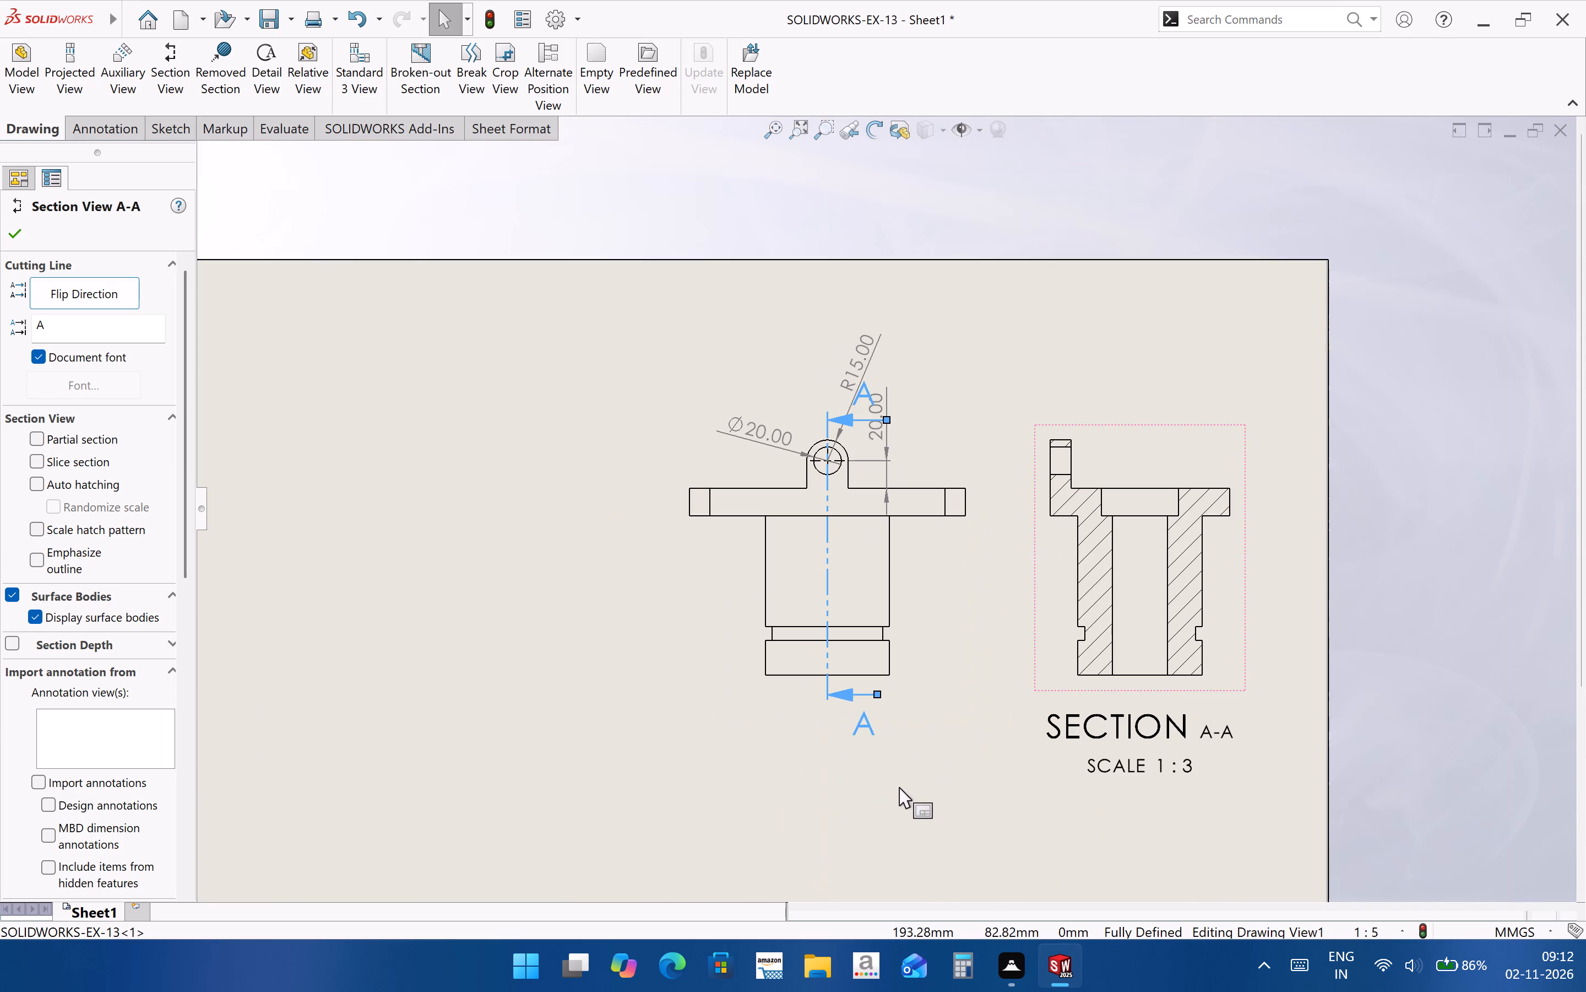
Reverse the viewing direction of section line A-A on the front view.
{"action": "left_click", "coordinate": [898, 788]}
{"action": "double_click", "coordinate": [826, 623]}
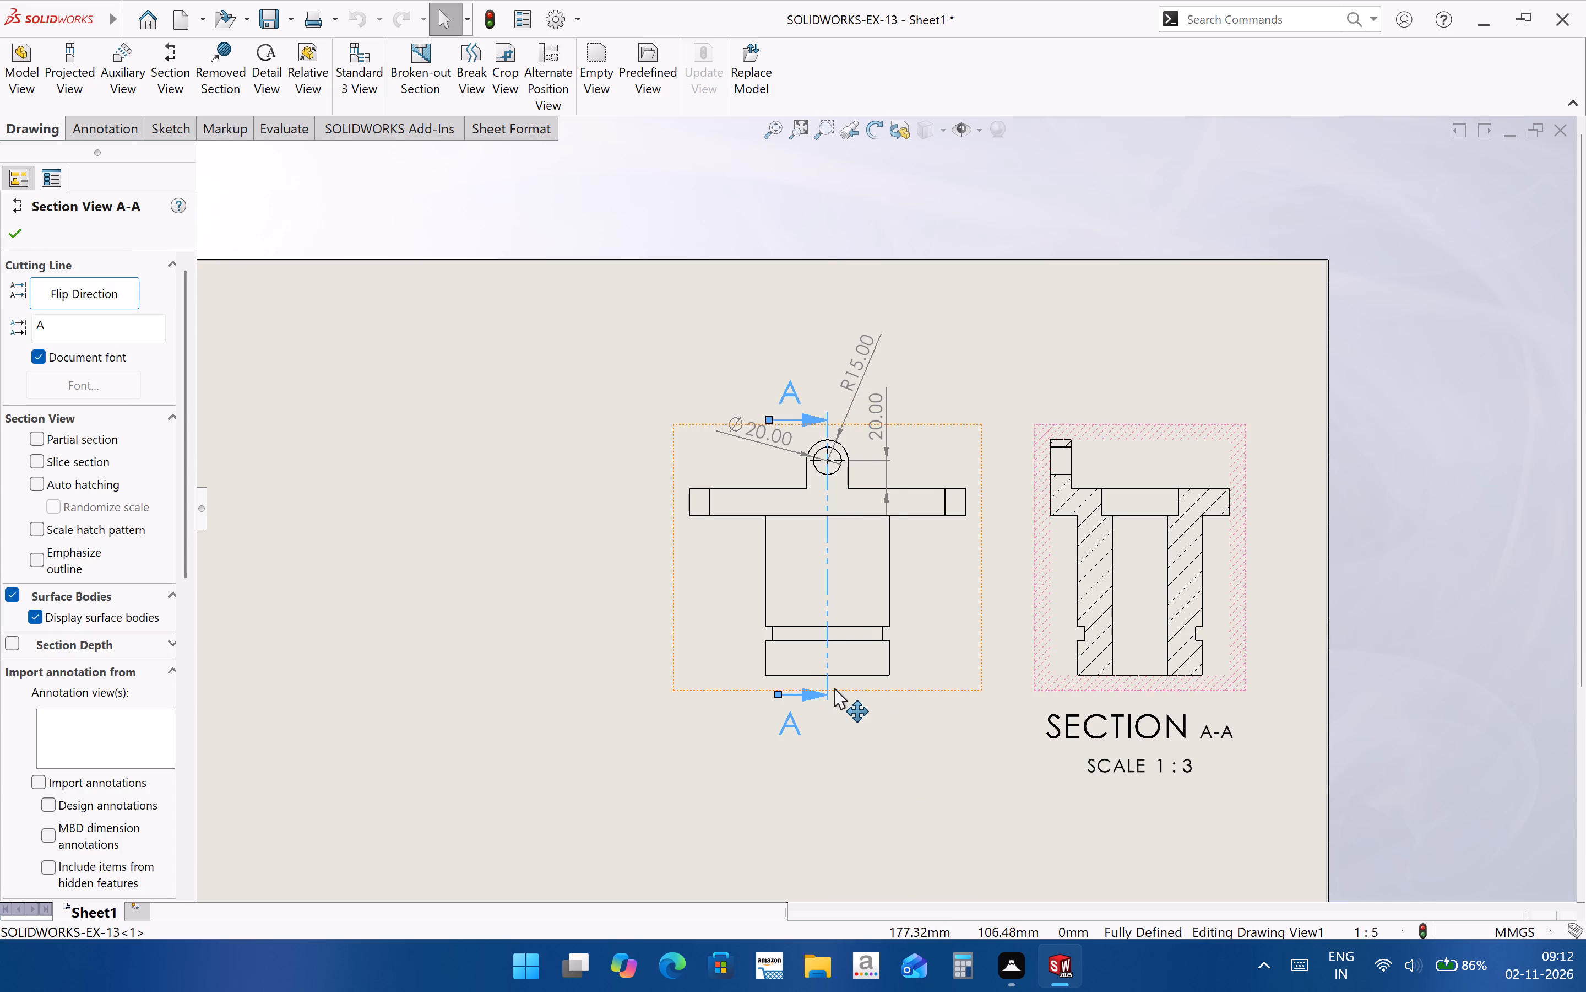
{"action": "scroll", "coordinate": [834, 688], "scroll_direction": "down", "scroll_amount": 2}
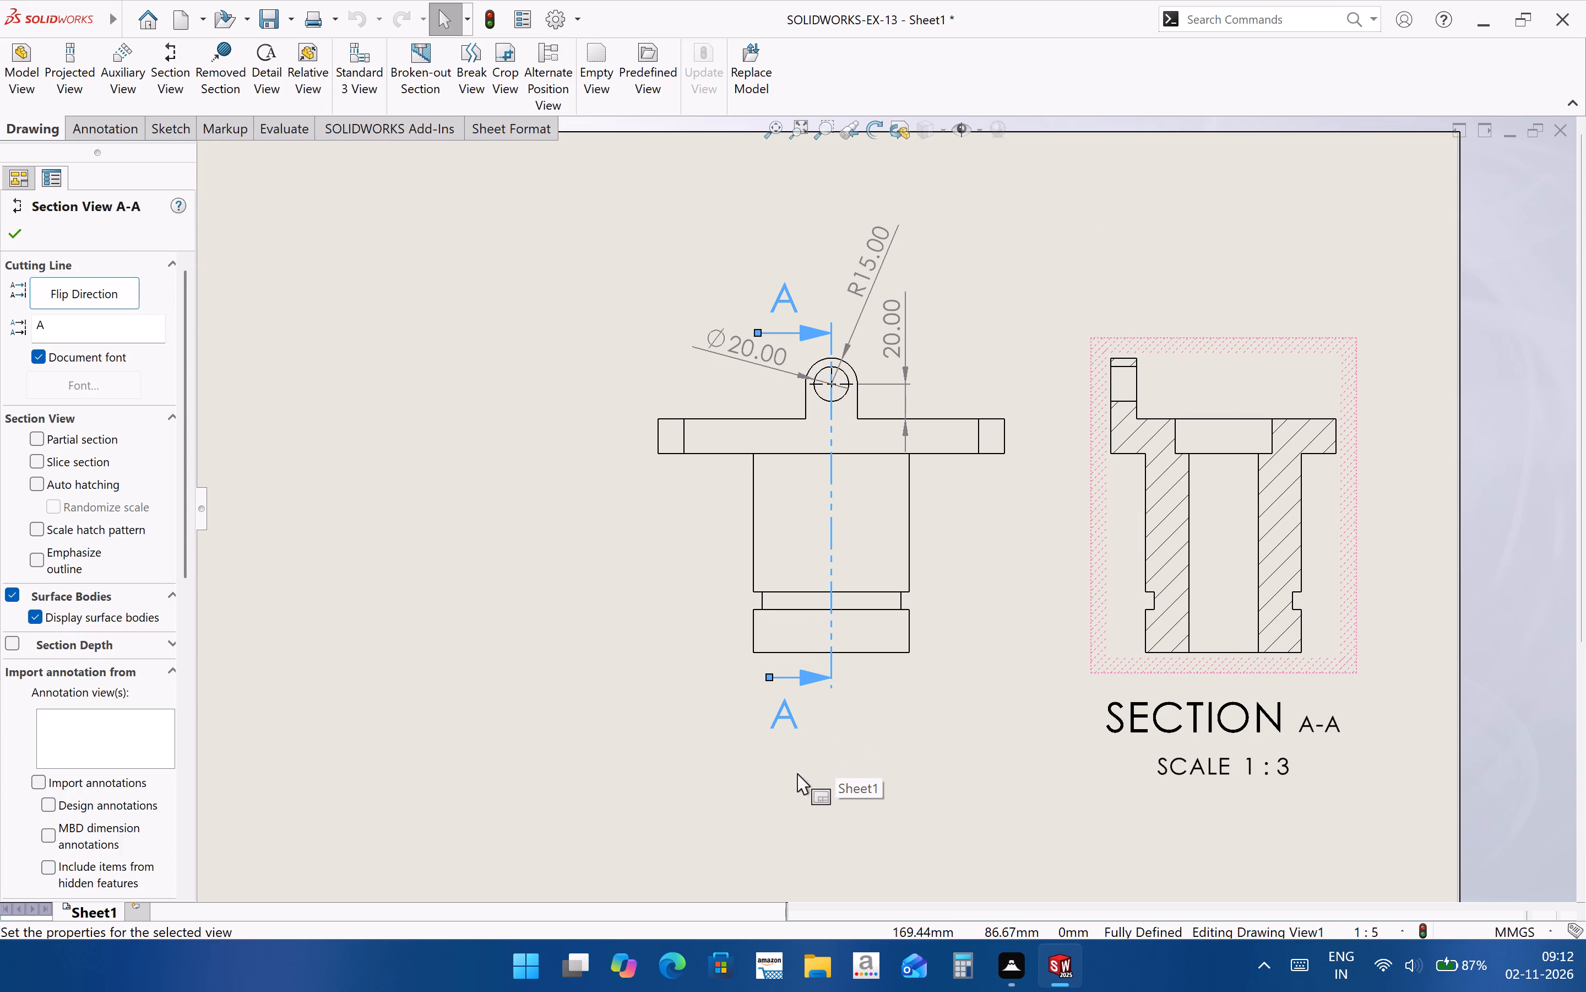
{"action": "left_click", "coordinate": [788, 815]}
Try to extend the A-A cutting line and its lower arrow further below the front view.
{"action": "scroll", "coordinate": [832, 744], "scroll_direction": "down", "scroll_amount": 1}
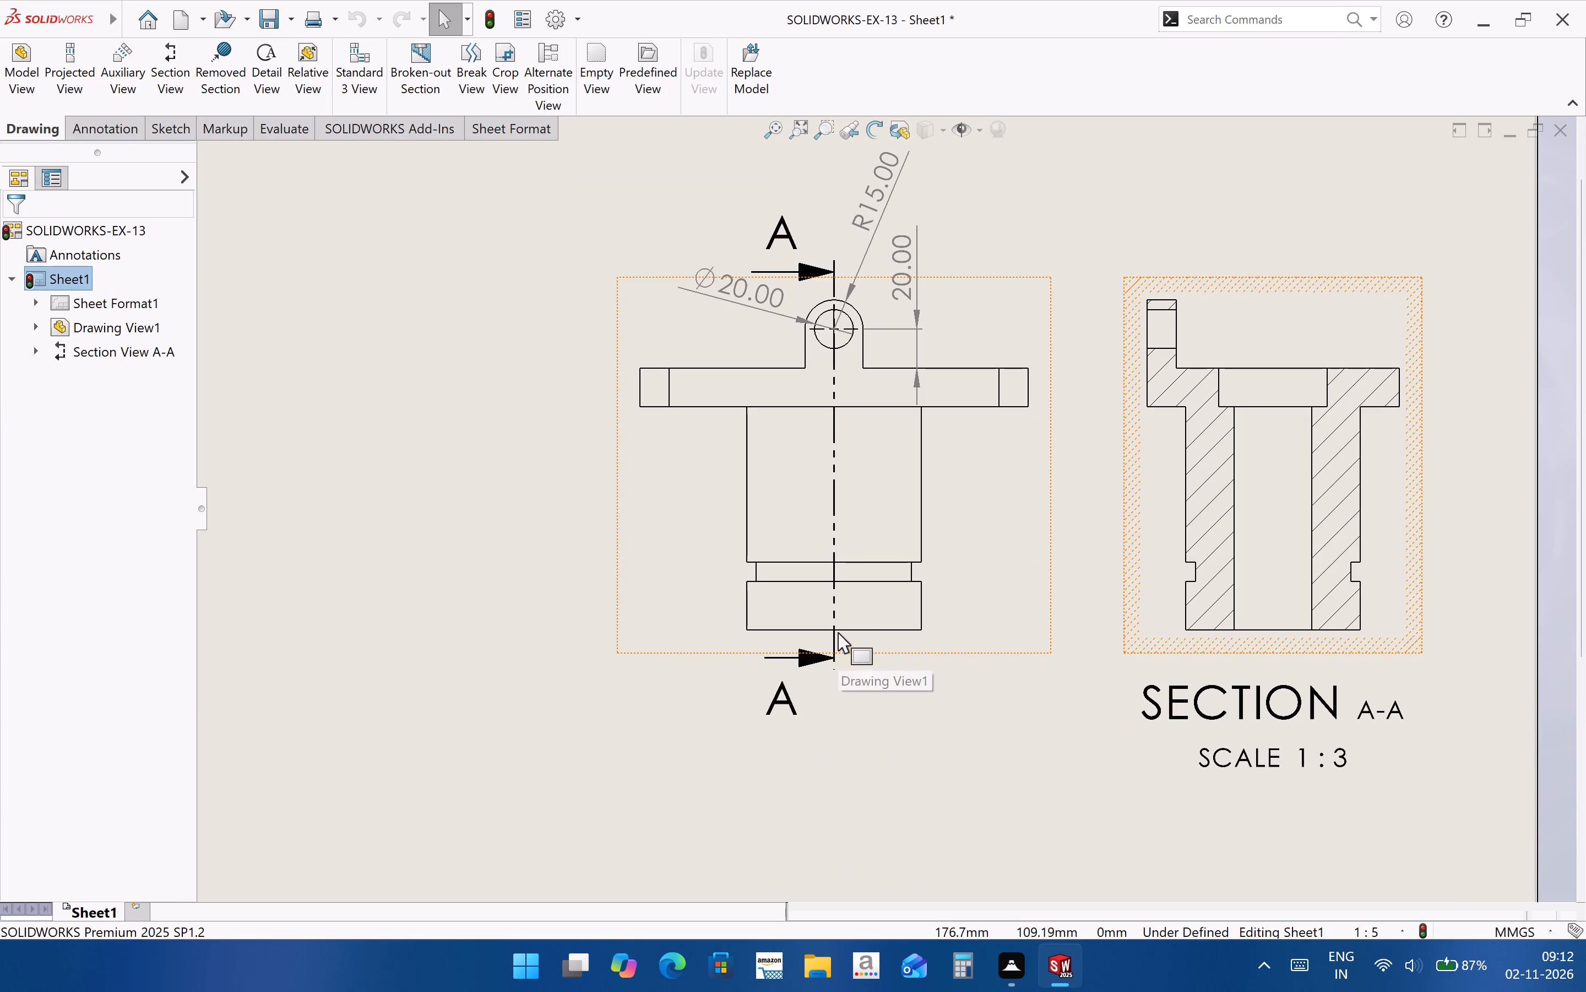
{"action": "left_click", "coordinate": [833, 544]}
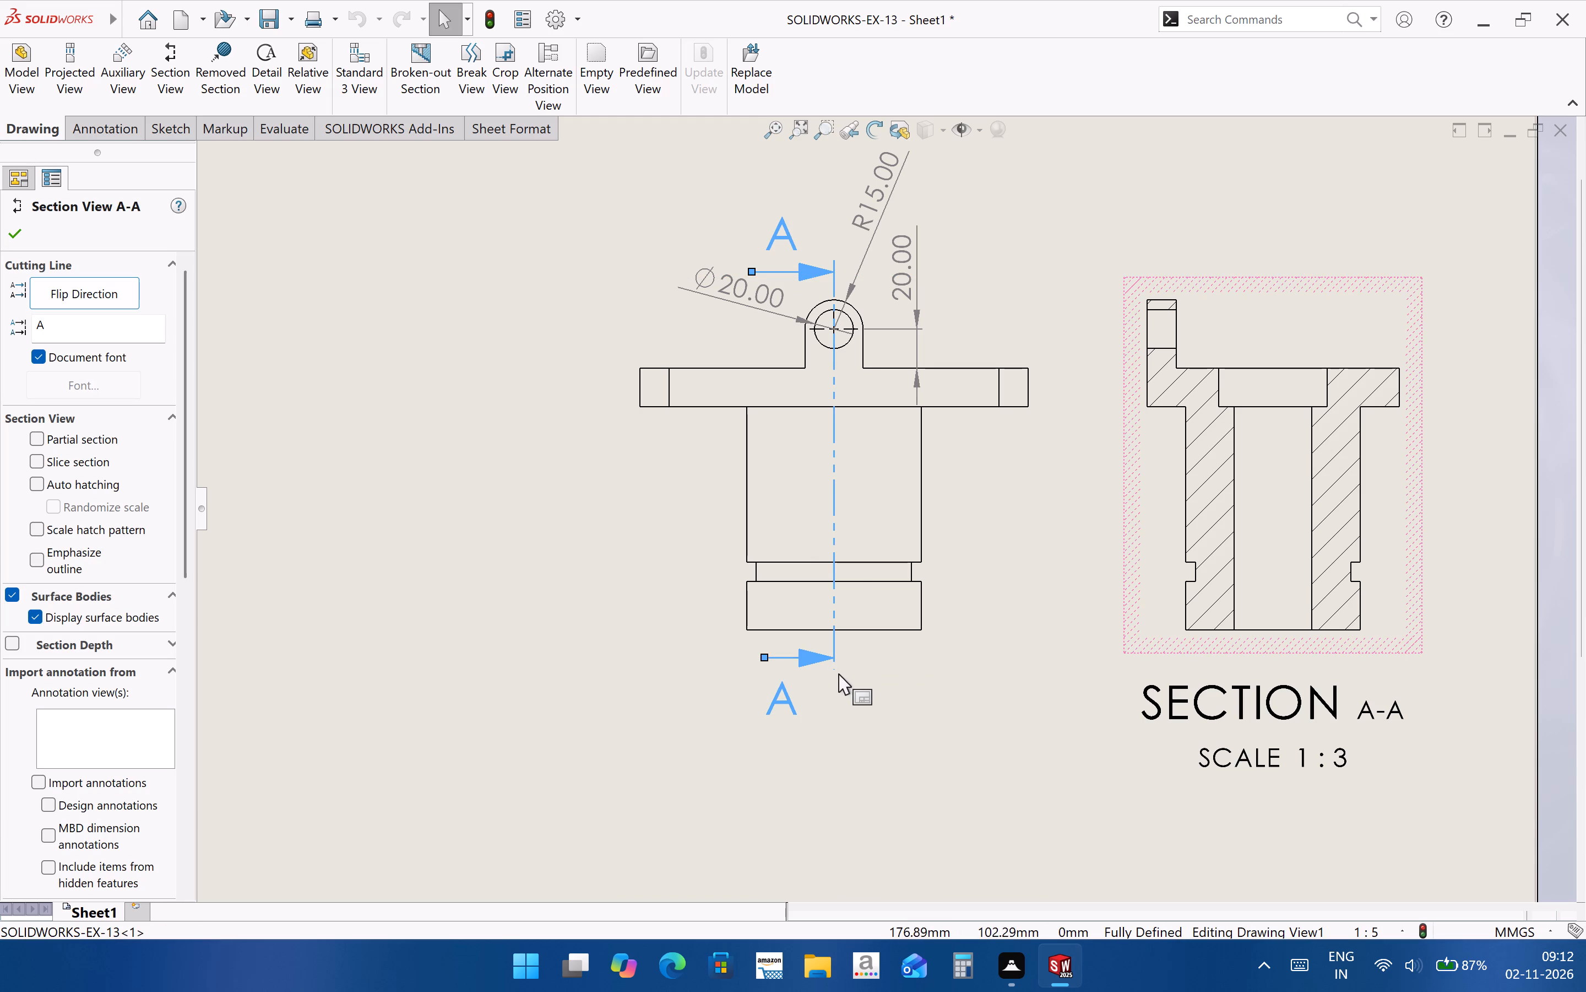
{"action": "left_click_drag", "start_coordinate": [834, 657], "coordinate": [844, 746]}
{"action": "left_click_drag", "start_coordinate": [831, 659], "coordinate": [839, 719]}
{"action": "left_click_drag", "start_coordinate": [819, 661], "coordinate": [813, 768]}
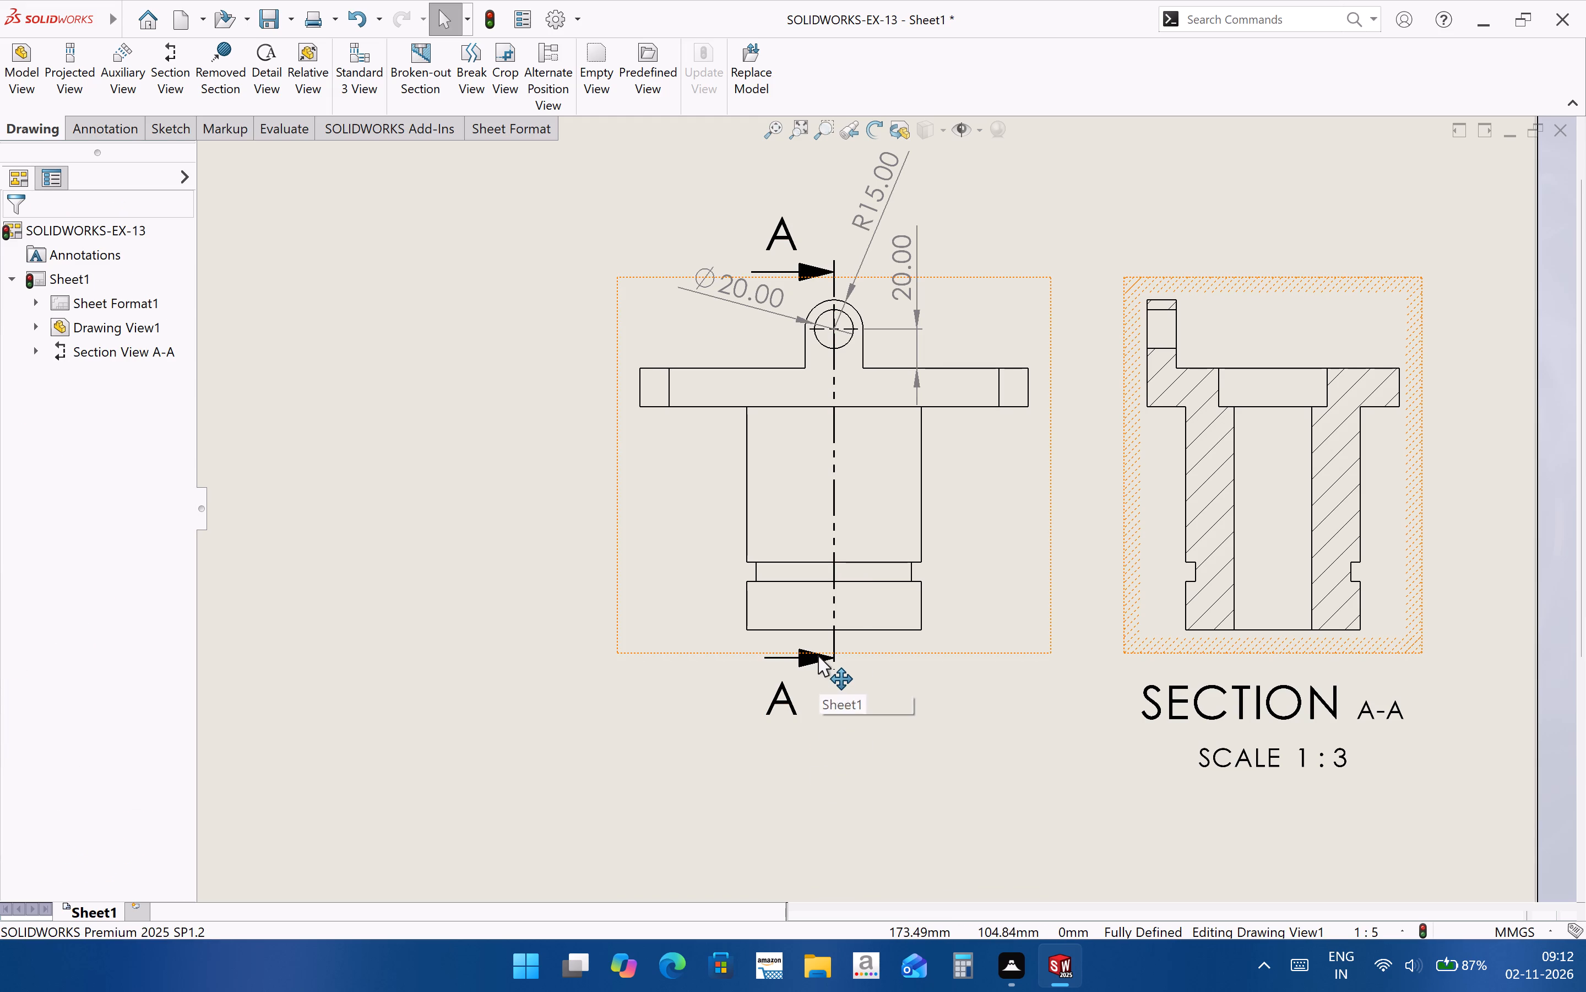
{"action": "left_click", "coordinate": [784, 230]}
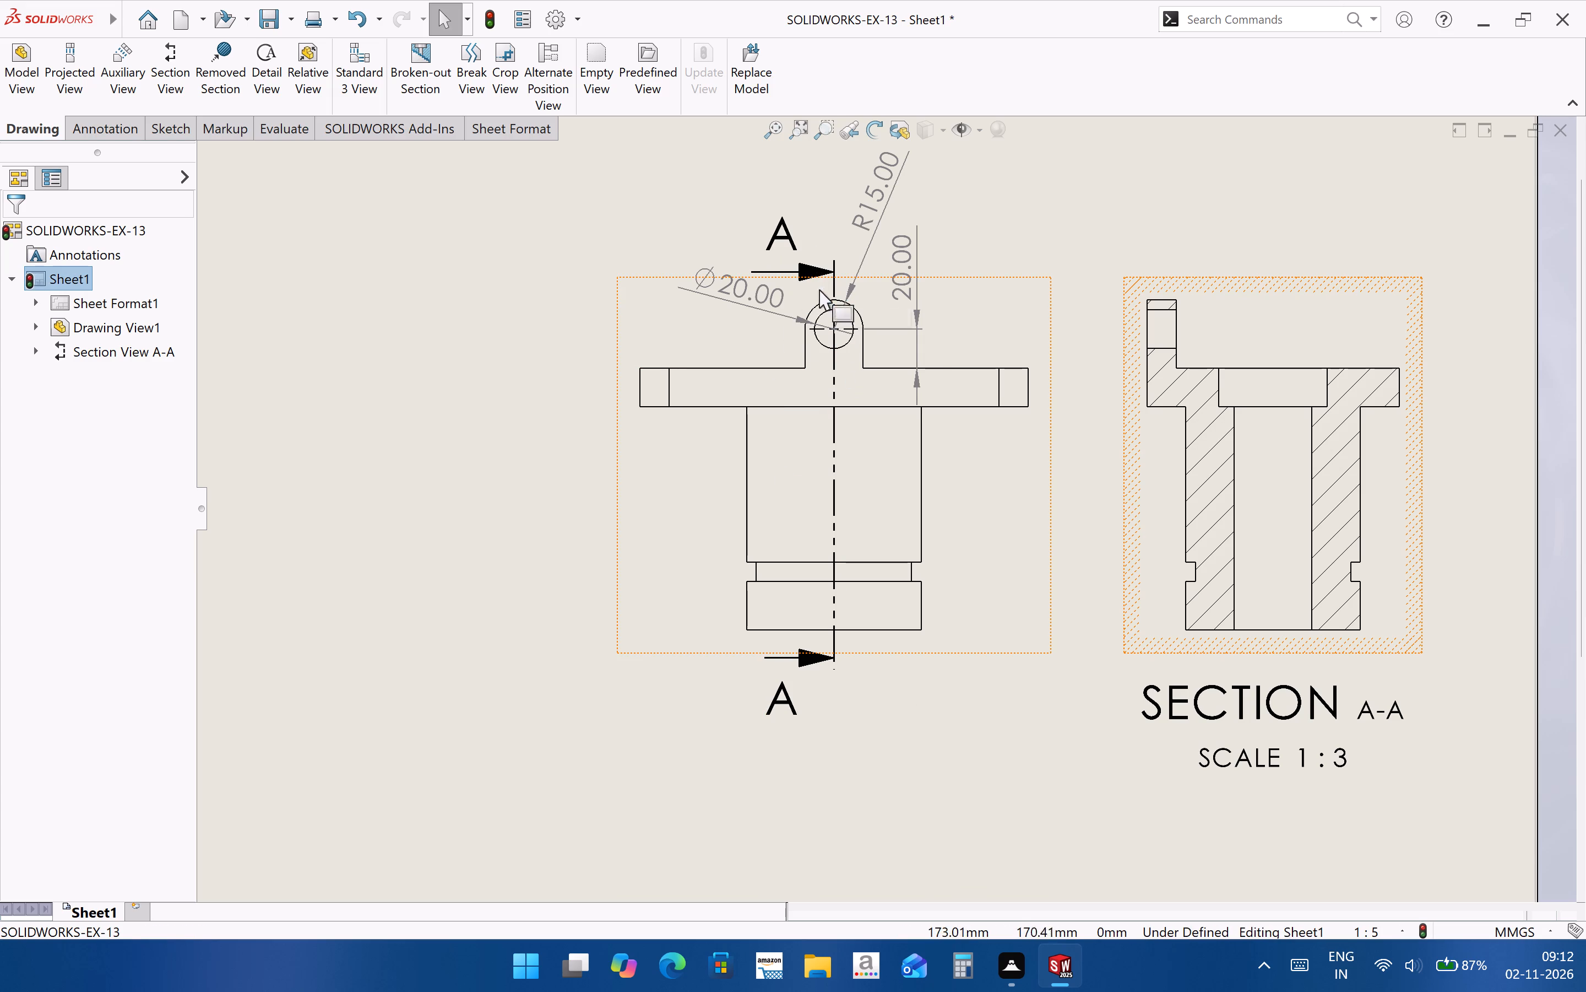
{"action": "left_click", "coordinate": [785, 236]}
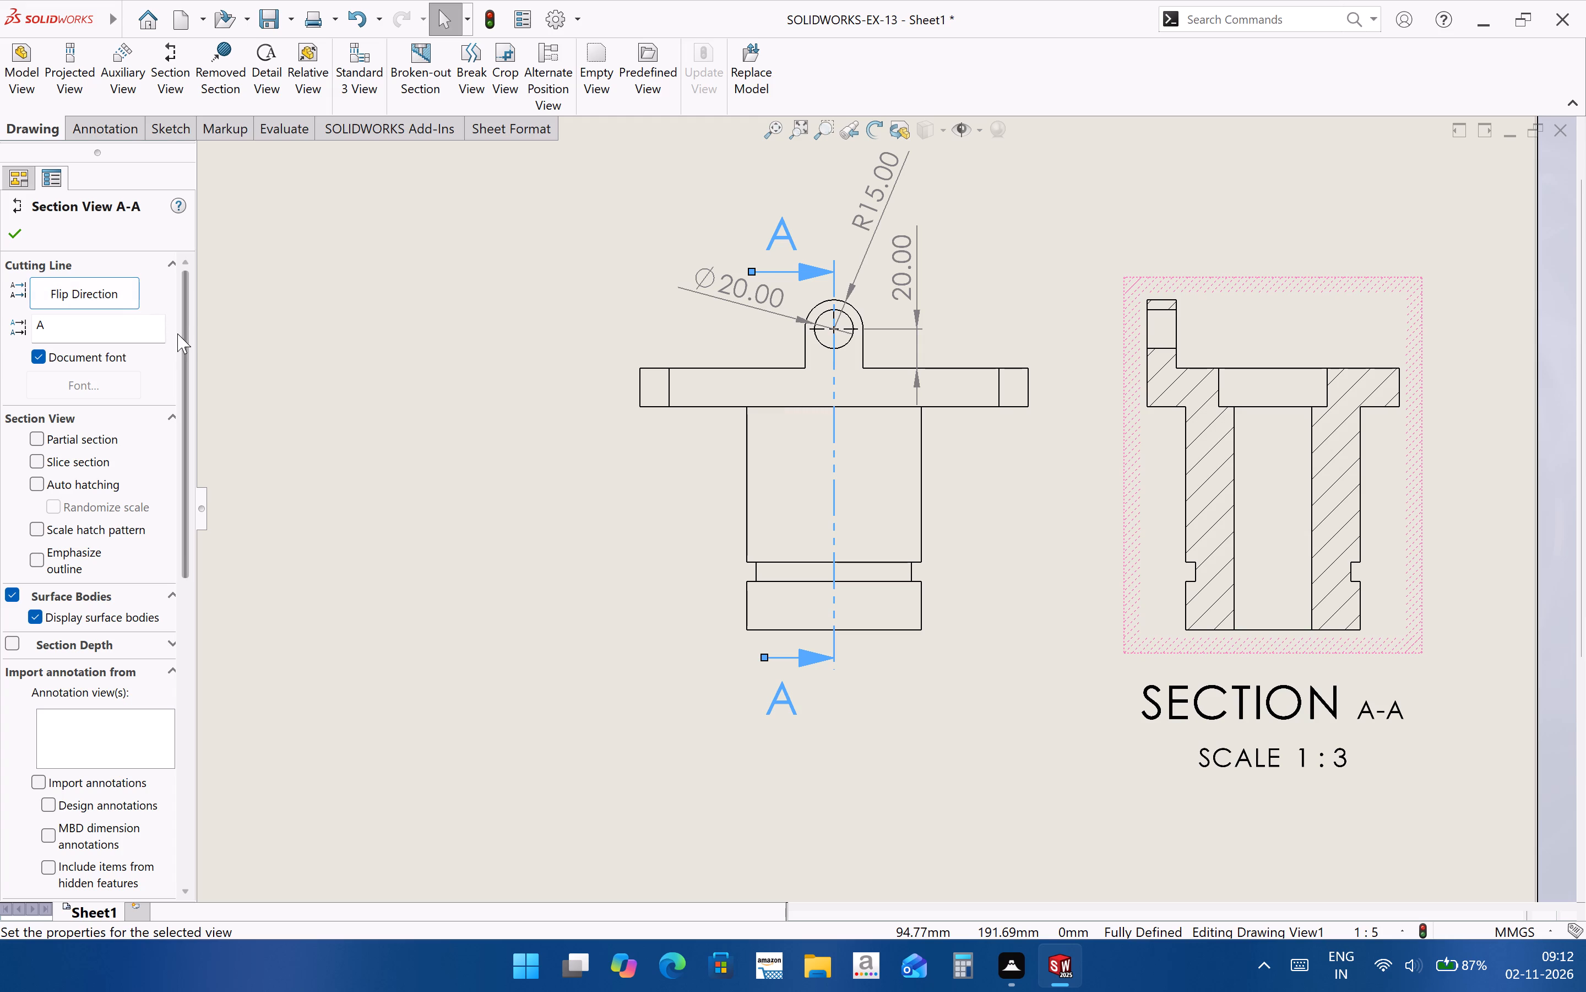
{"action": "left_click_drag", "start_coordinate": [177, 333], "coordinate": [179, 600]}
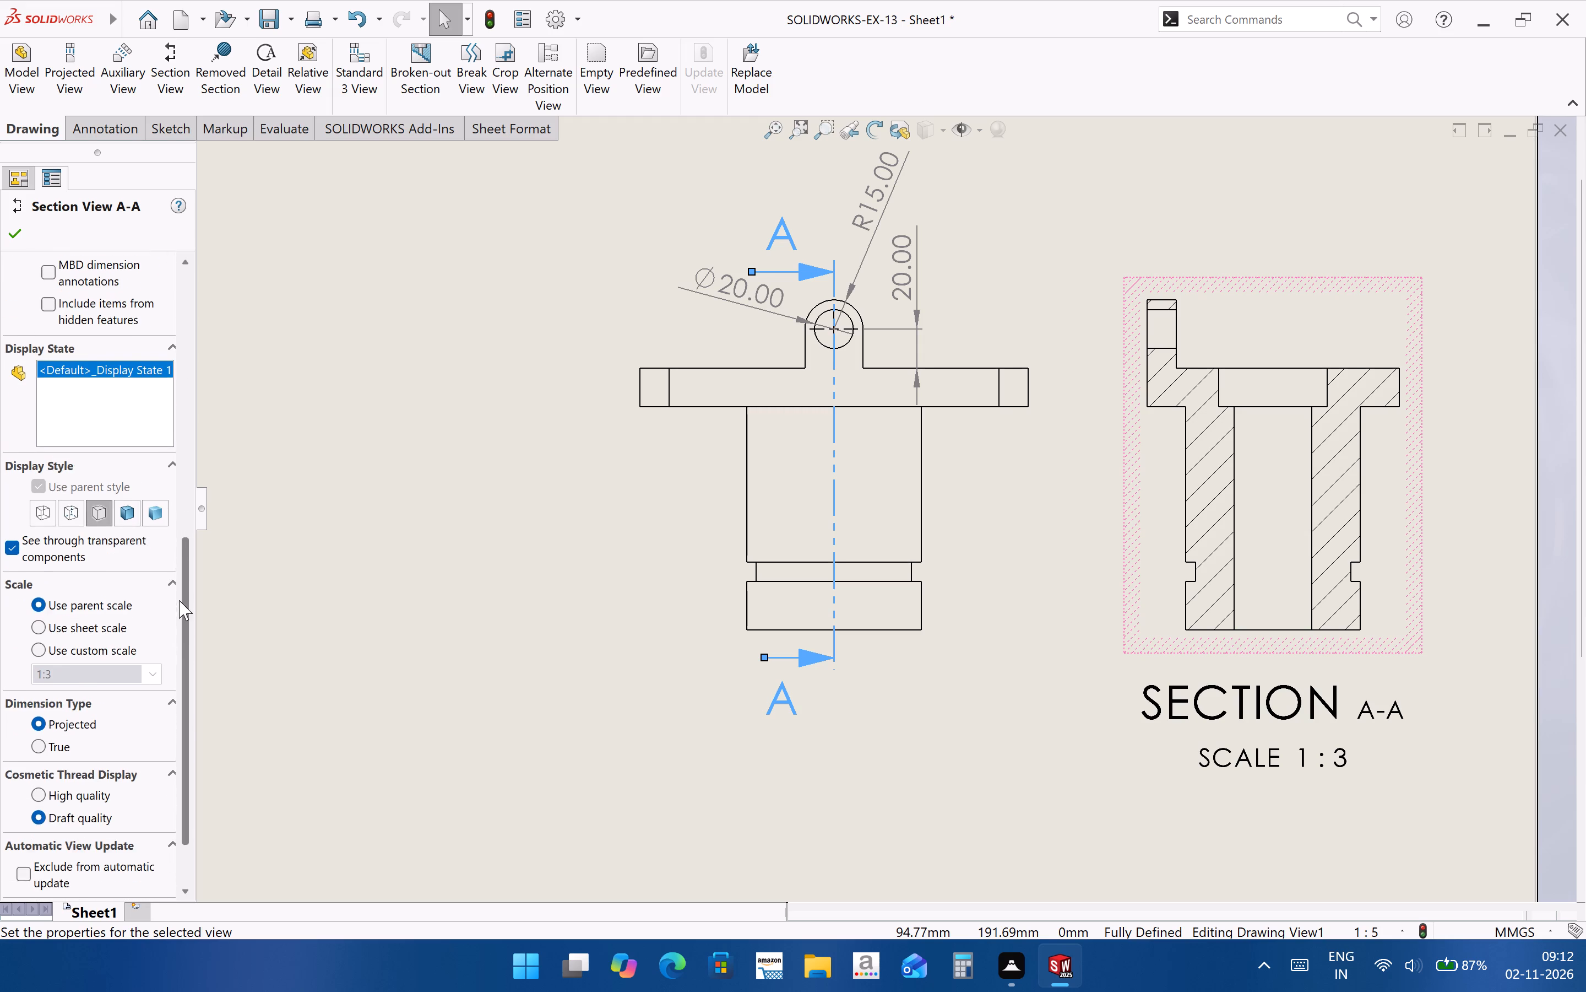
{"action": "left_click_drag", "start_coordinate": [179, 600], "coordinate": [182, 736]}
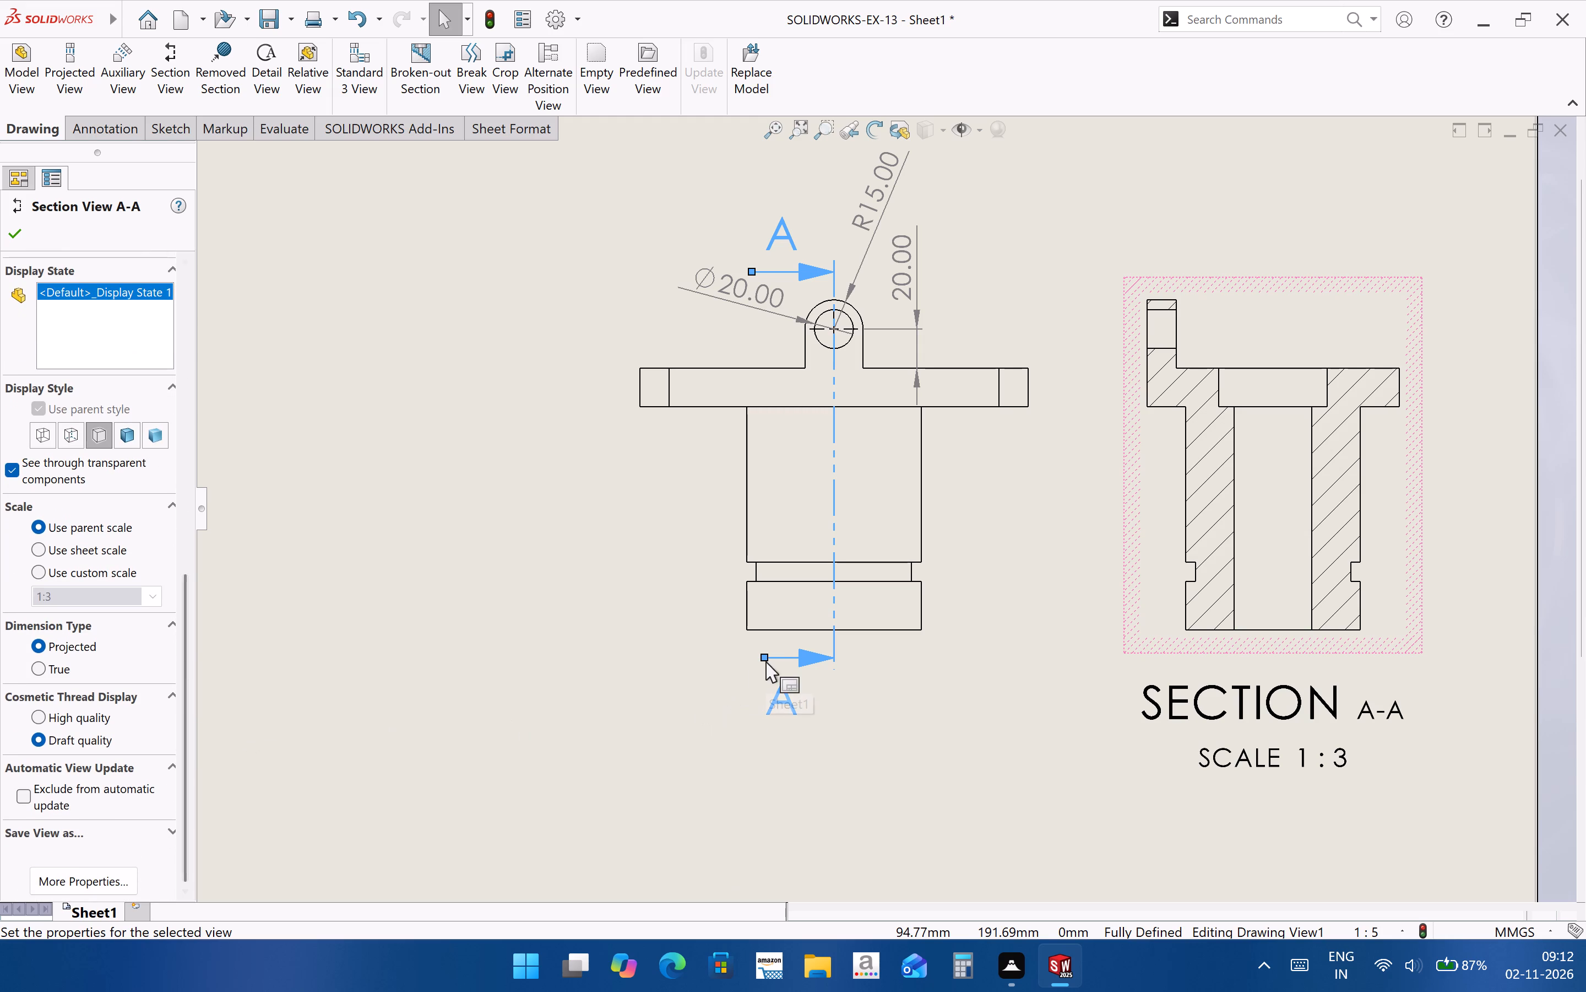
{"action": "left_click_drag", "start_coordinate": [763, 659], "coordinate": [767, 728]}
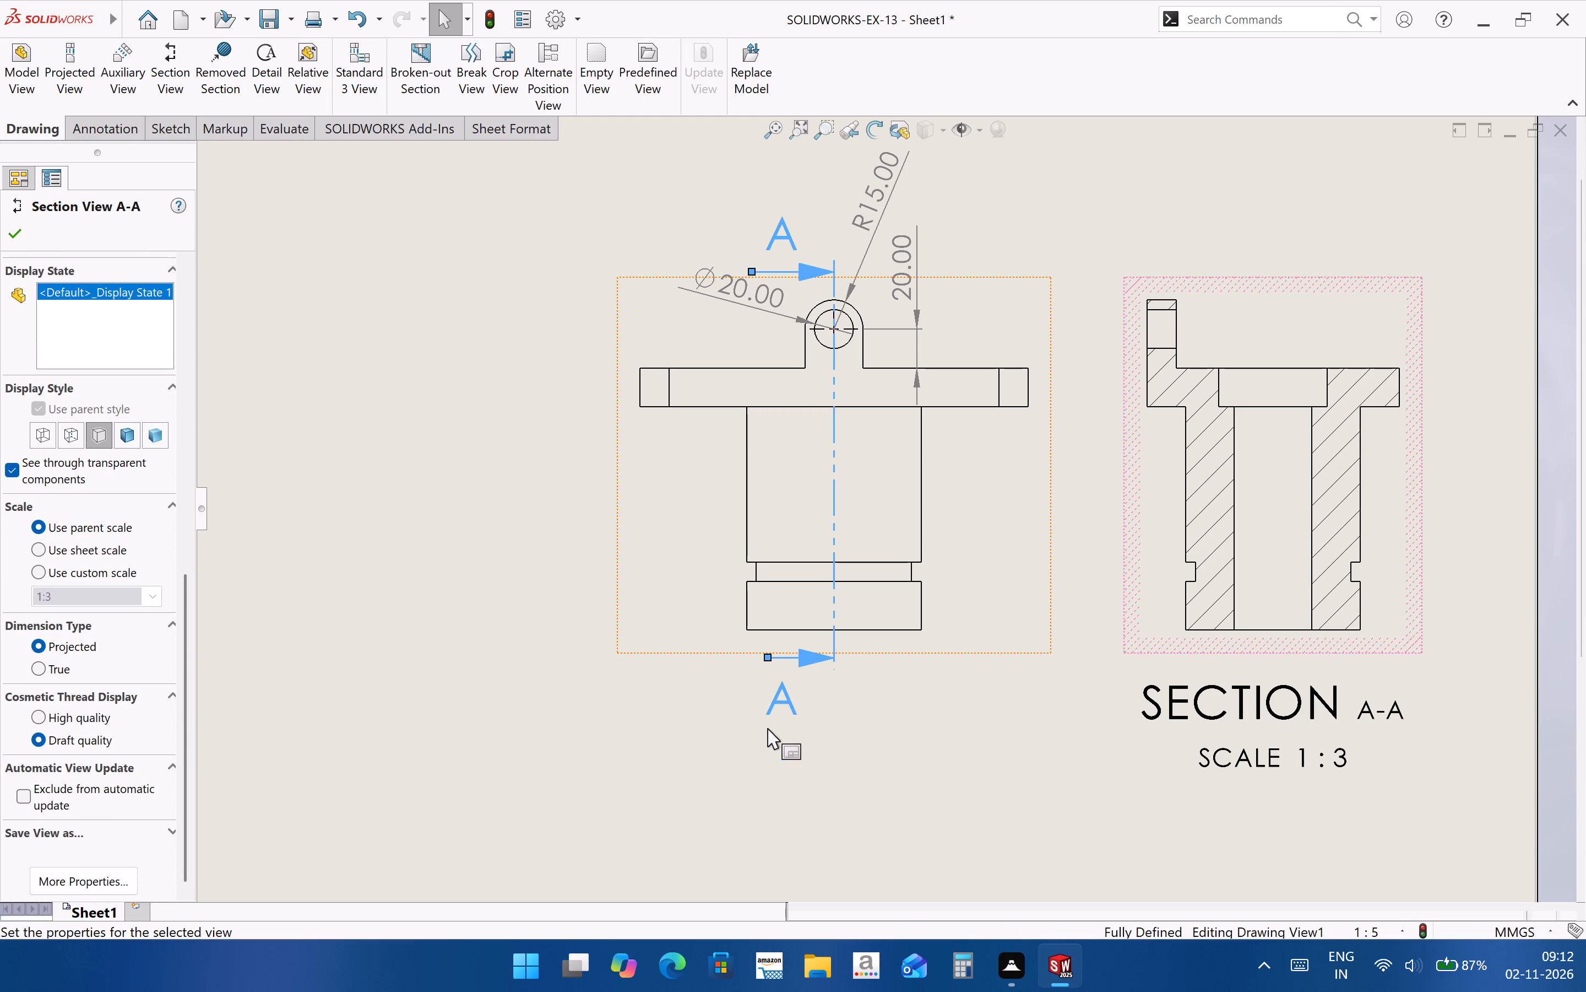
{"action": "left_click_drag", "start_coordinate": [830, 661], "coordinate": [823, 726]}
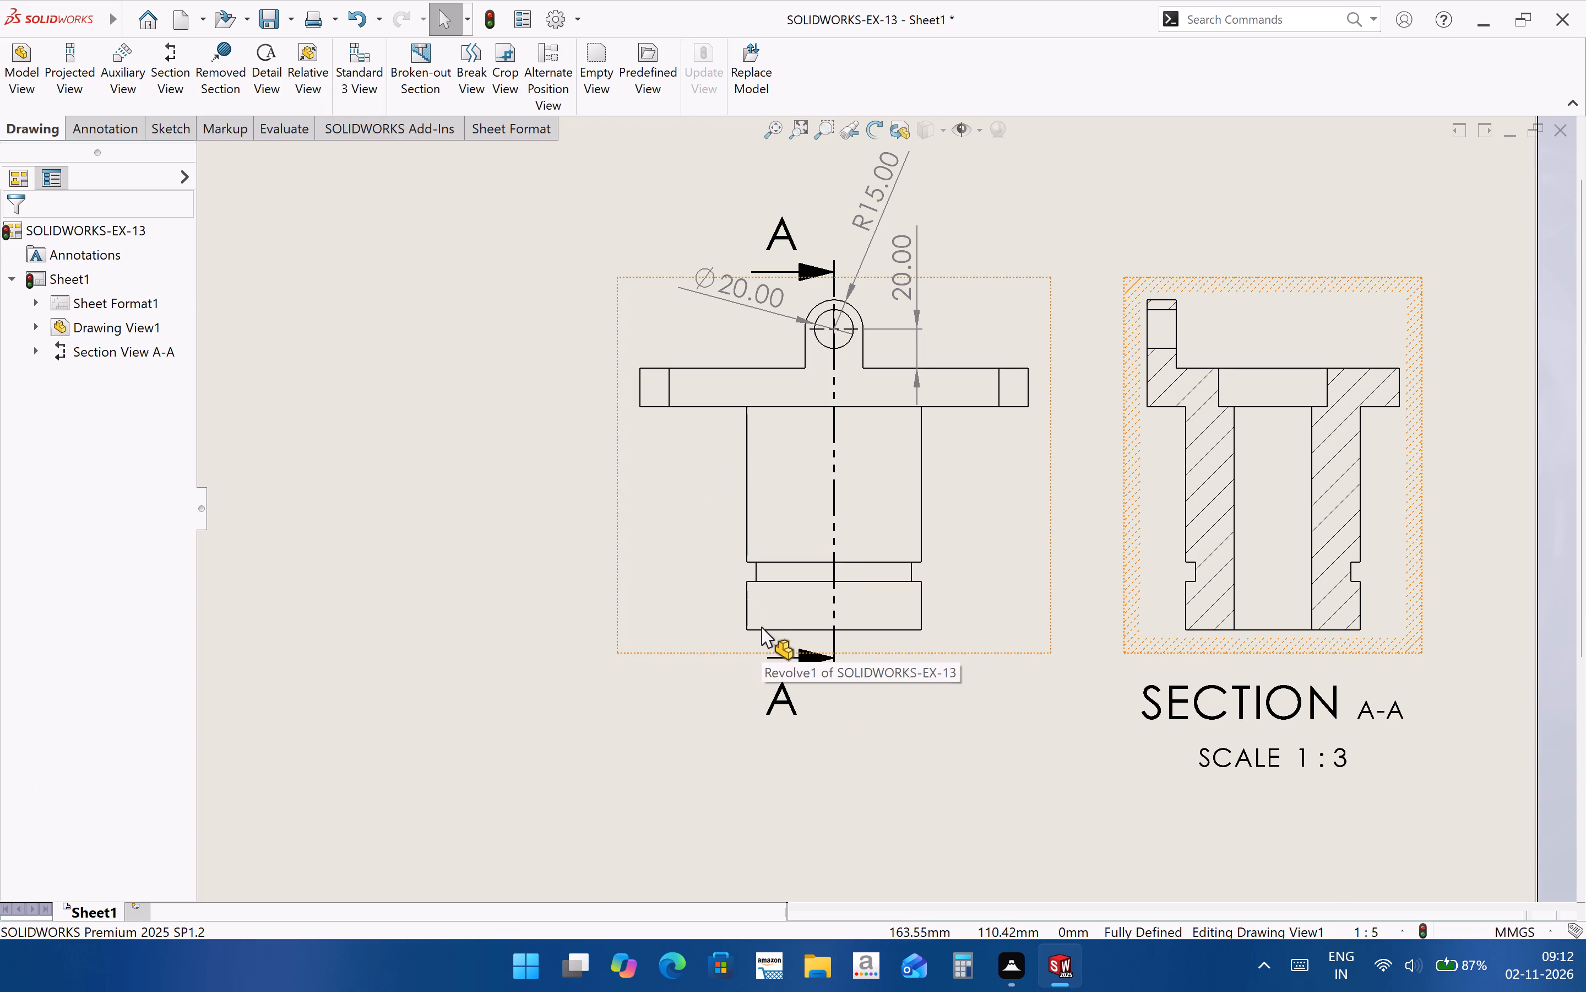
Select the upper letter A of the section line above the front view.
{"action": "scroll", "coordinate": [761, 627], "scroll_direction": "up", "scroll_amount": 2}
{"action": "scroll", "coordinate": [913, 326], "scroll_direction": "down", "scroll_amount": 1}
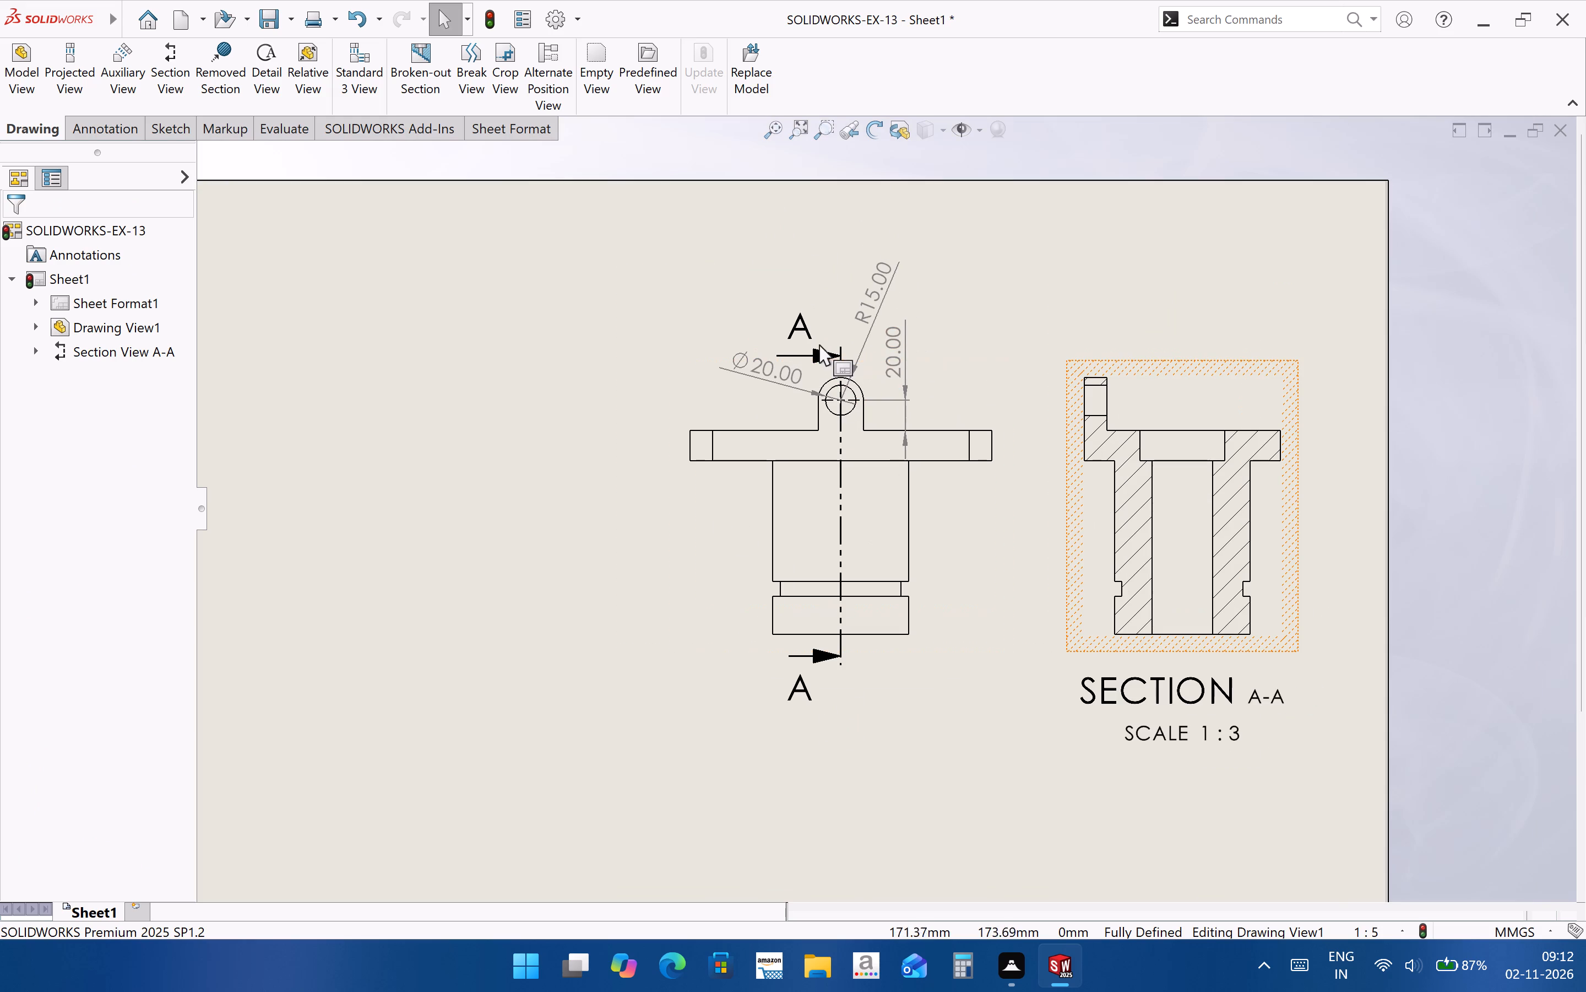
{"action": "left_click", "coordinate": [799, 325]}
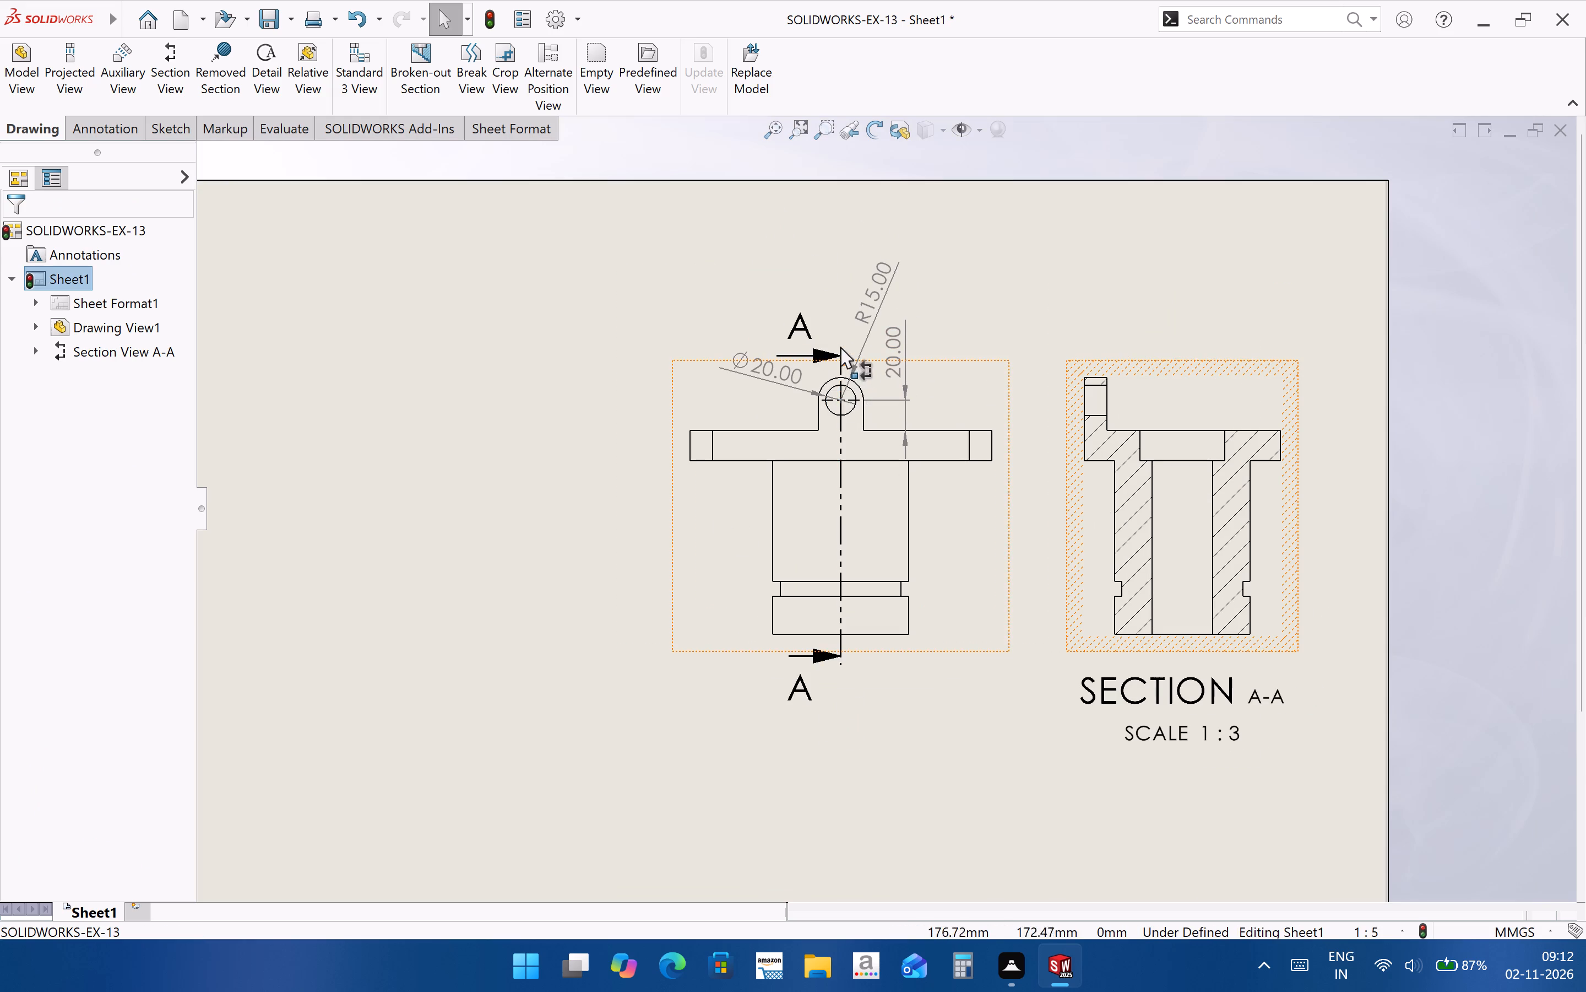
{"action": "left_click", "coordinate": [804, 327]}
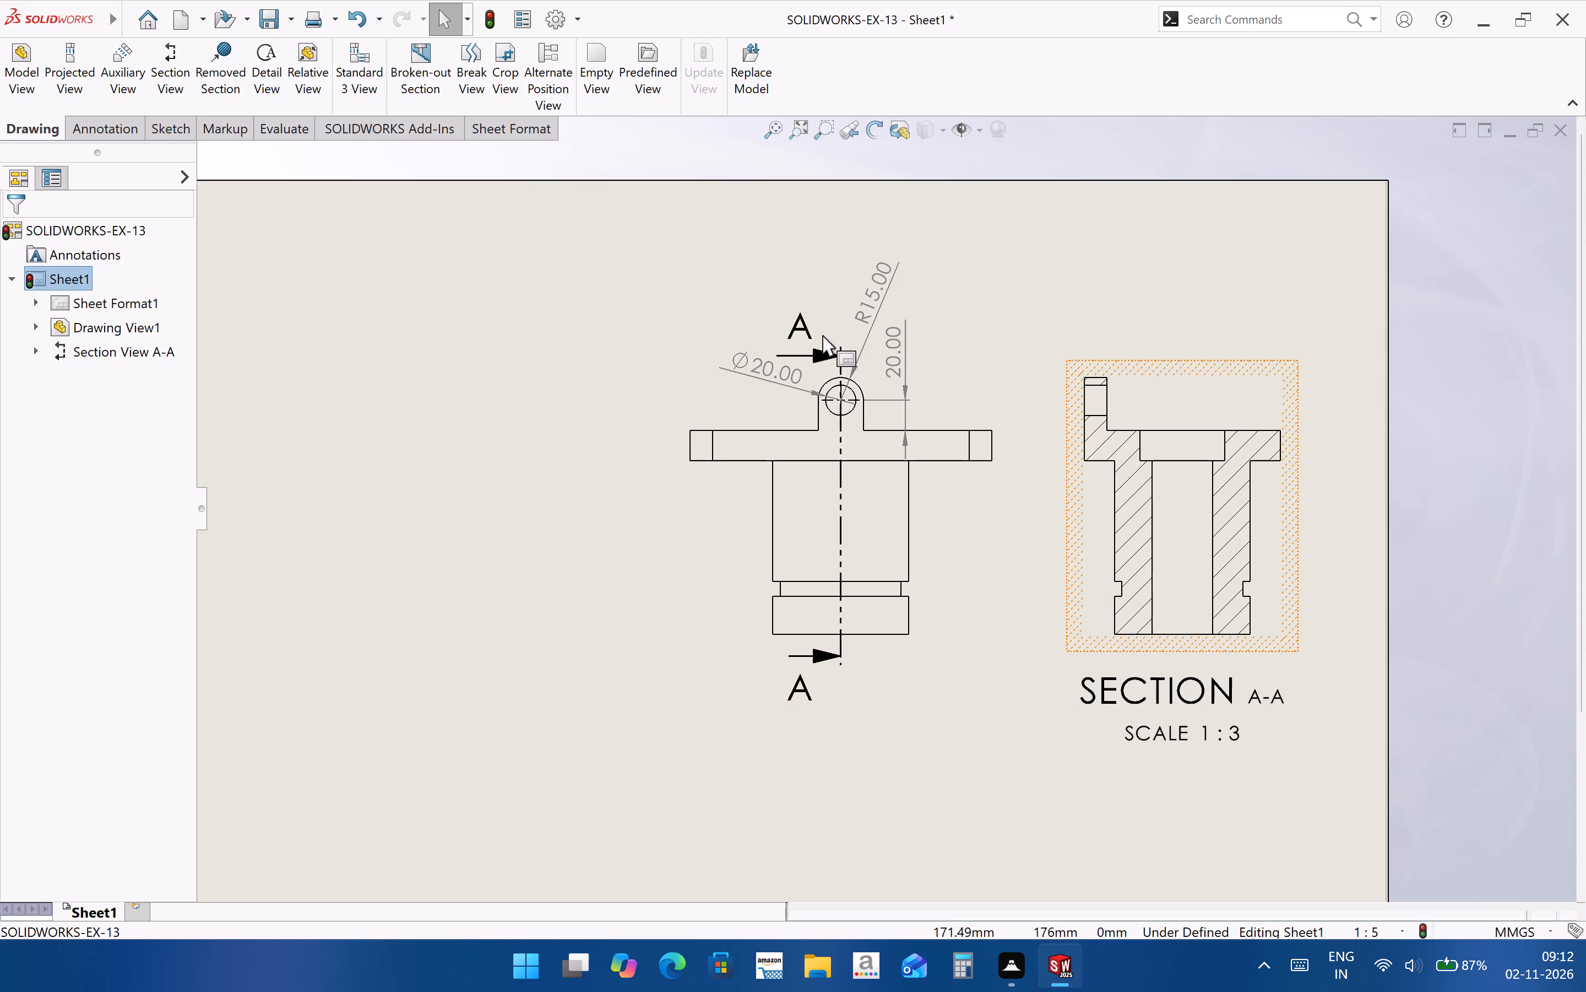
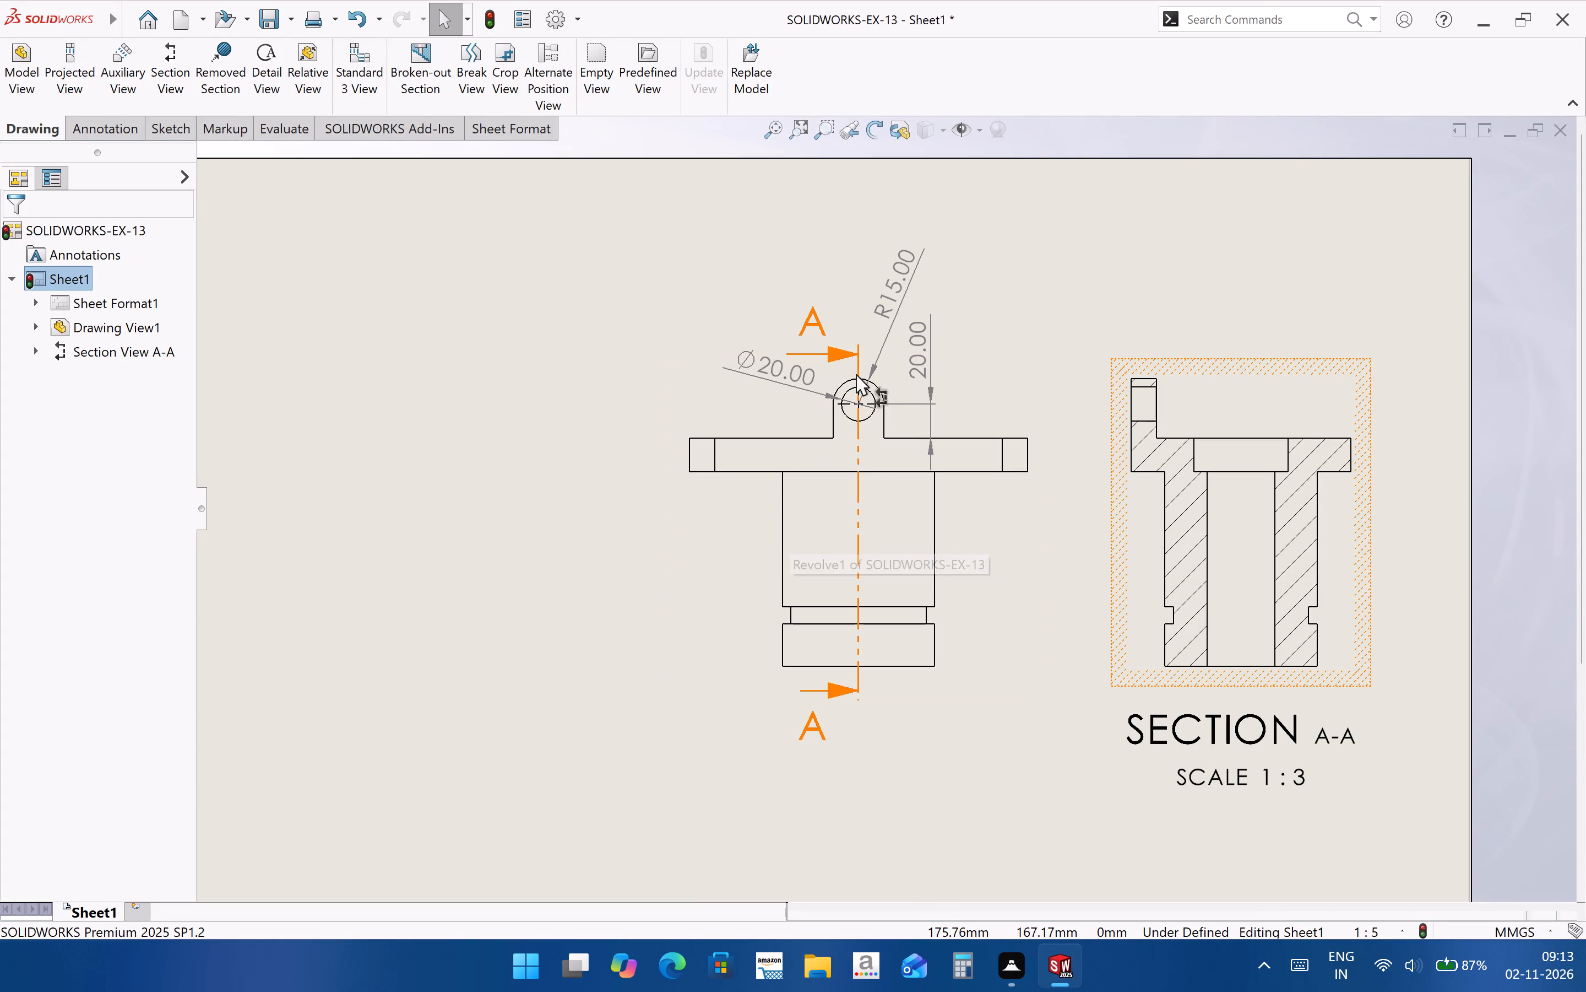
Try to raise the upper A-A section arrow clear of the lug's hole diameter dimension, shortening the arrow slightly.
{"action": "left_click", "coordinate": [819, 324]}
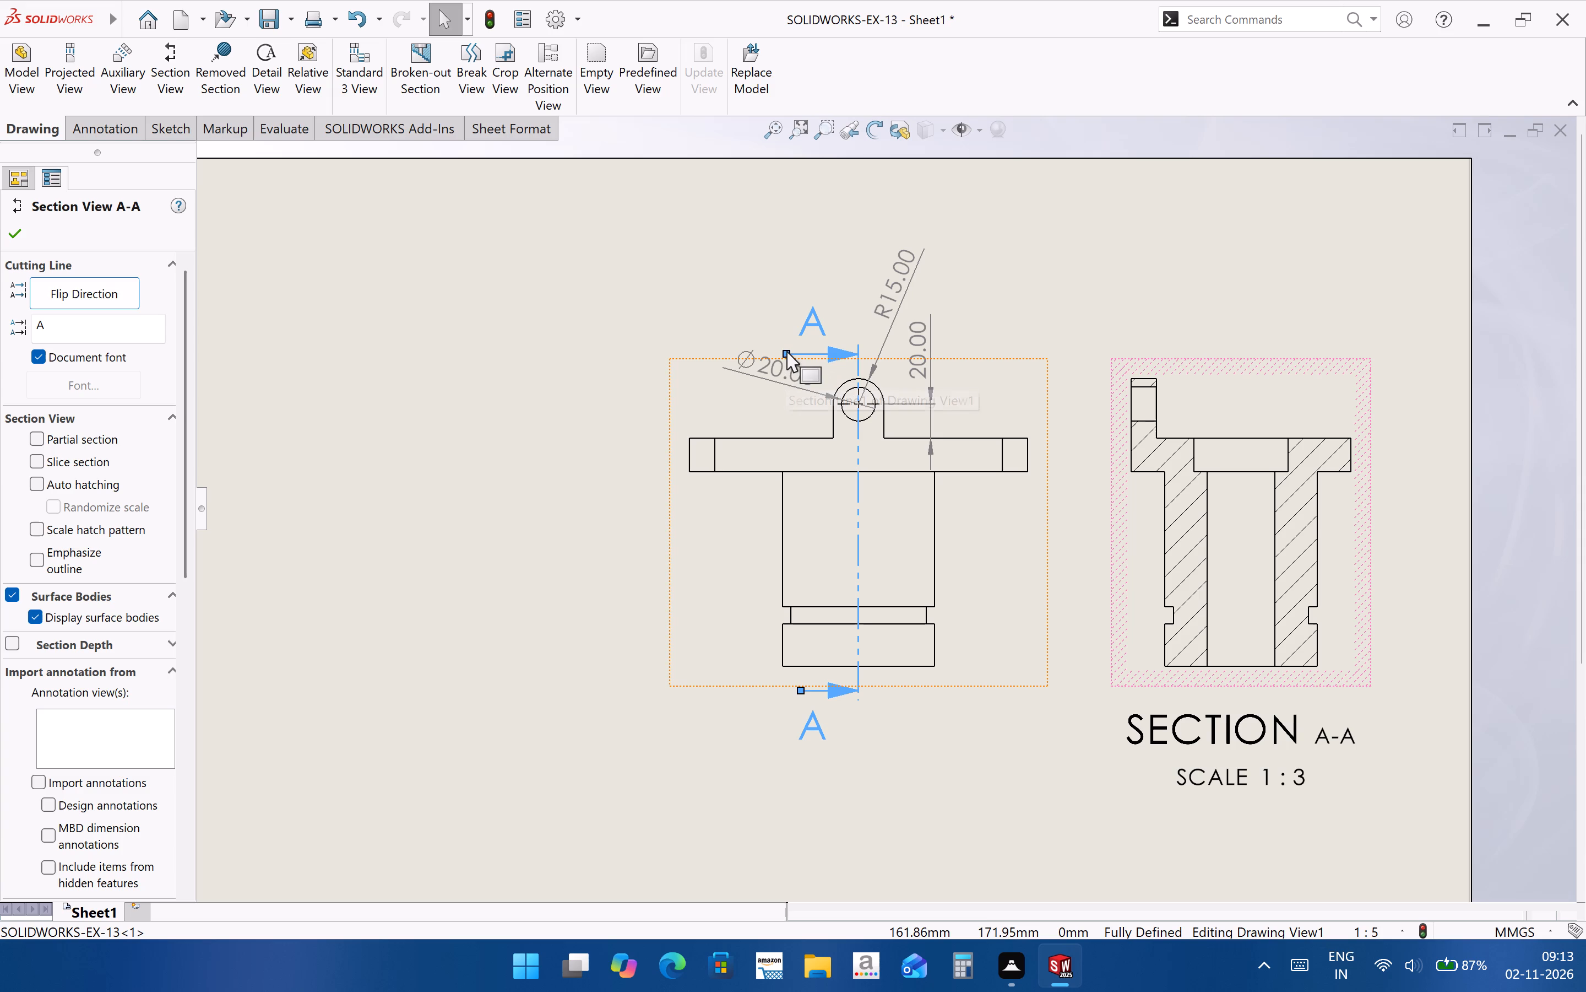
{"action": "left_click_drag", "start_coordinate": [786, 351], "coordinate": [780, 299]}
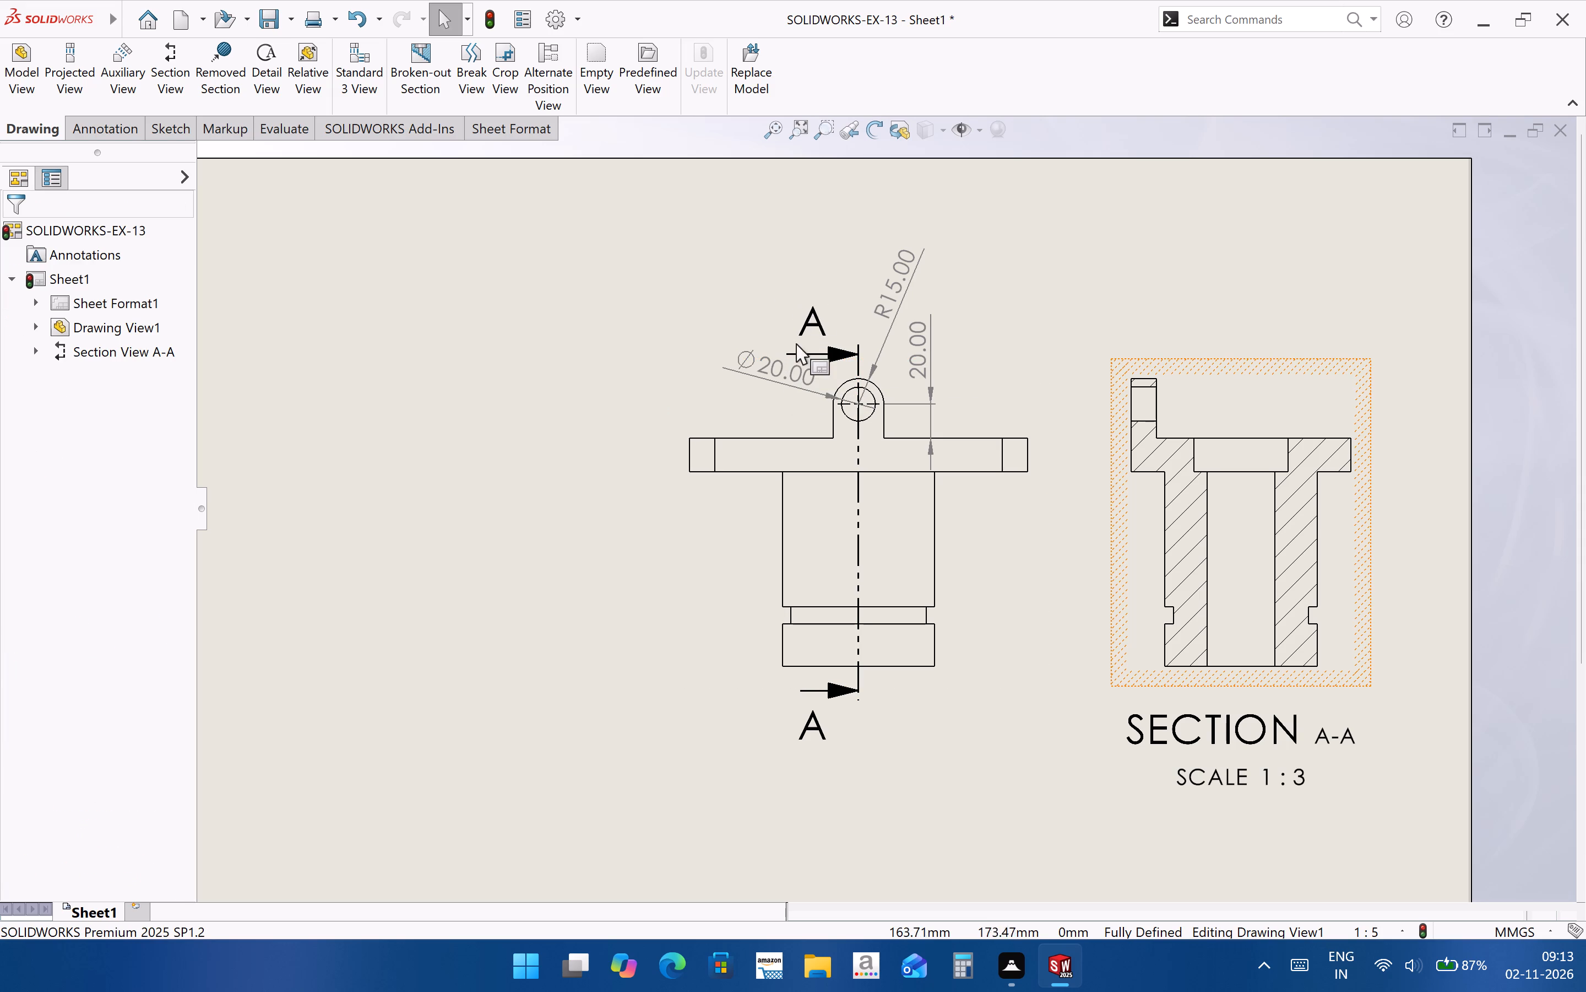
{"action": "double_click", "coordinate": [809, 322]}
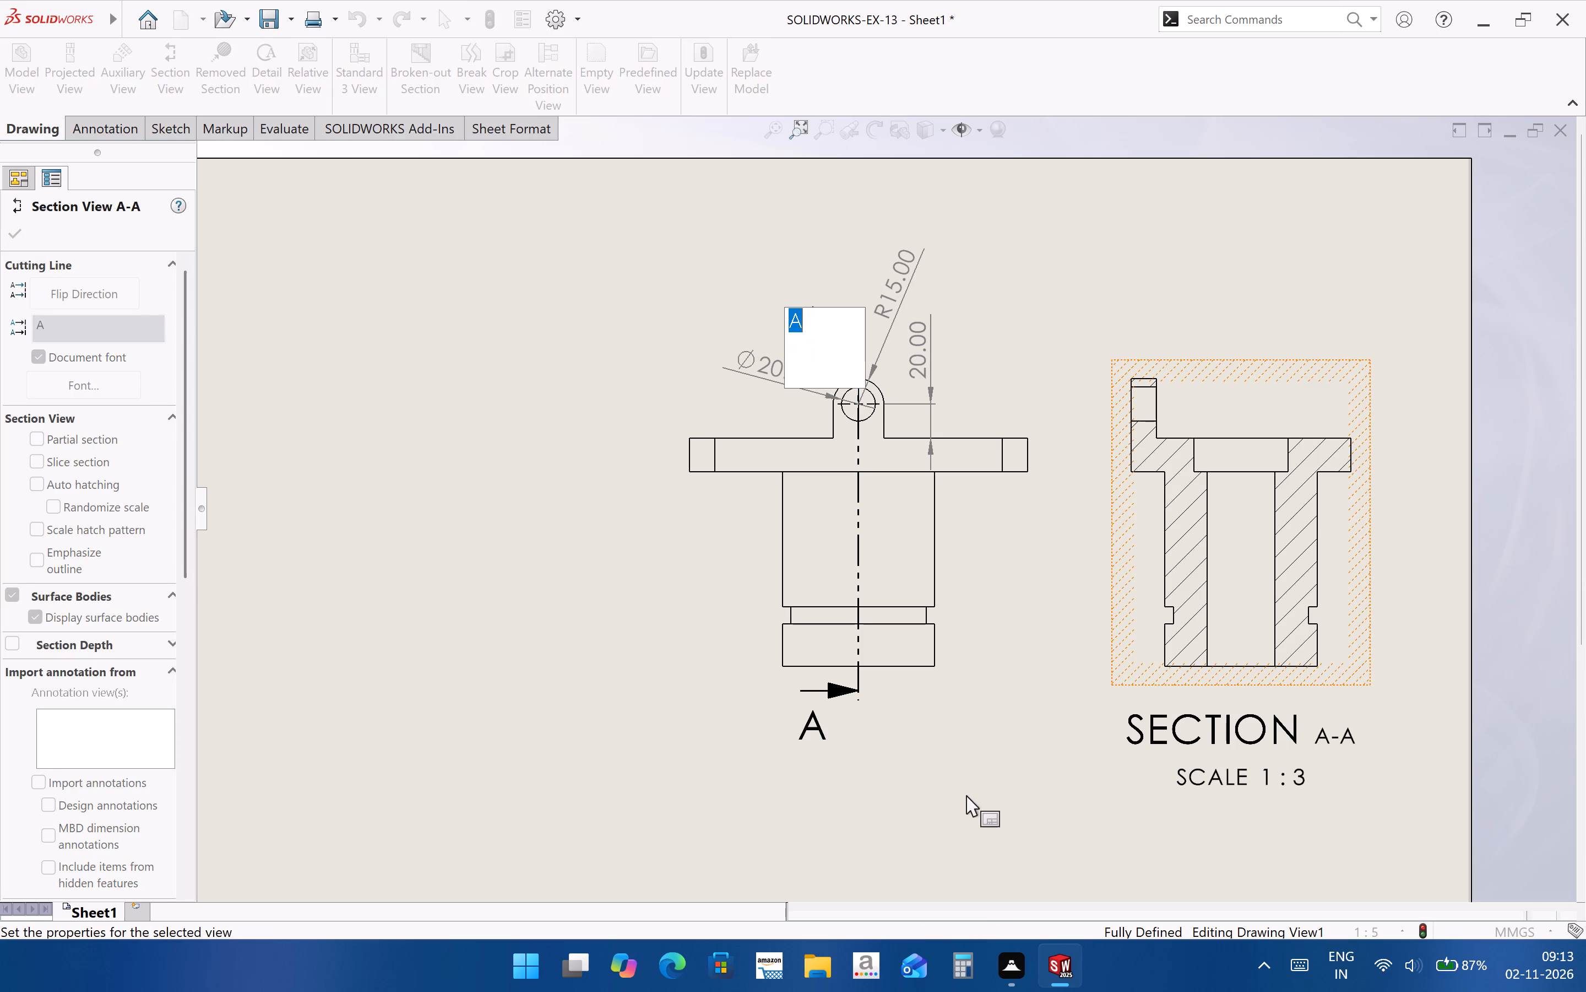
{"action": "left_click", "coordinate": [966, 795]}
{"action": "left_click", "coordinate": [822, 322]}
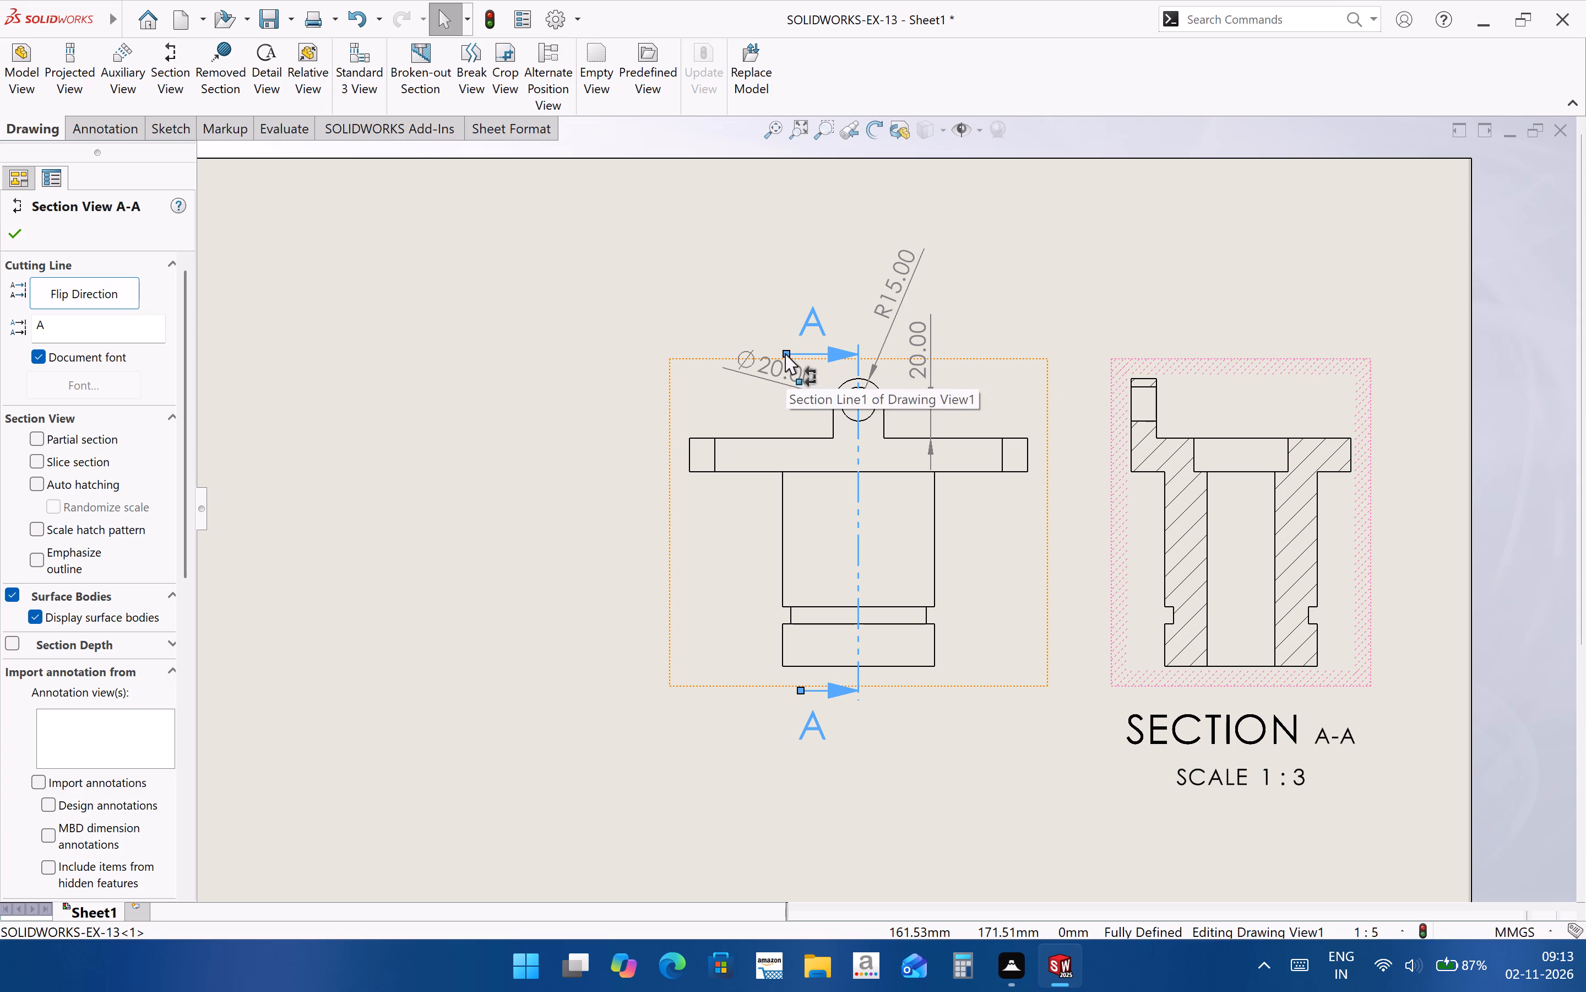
{"action": "left_click_drag", "start_coordinate": [785, 353], "coordinate": [791, 329]}
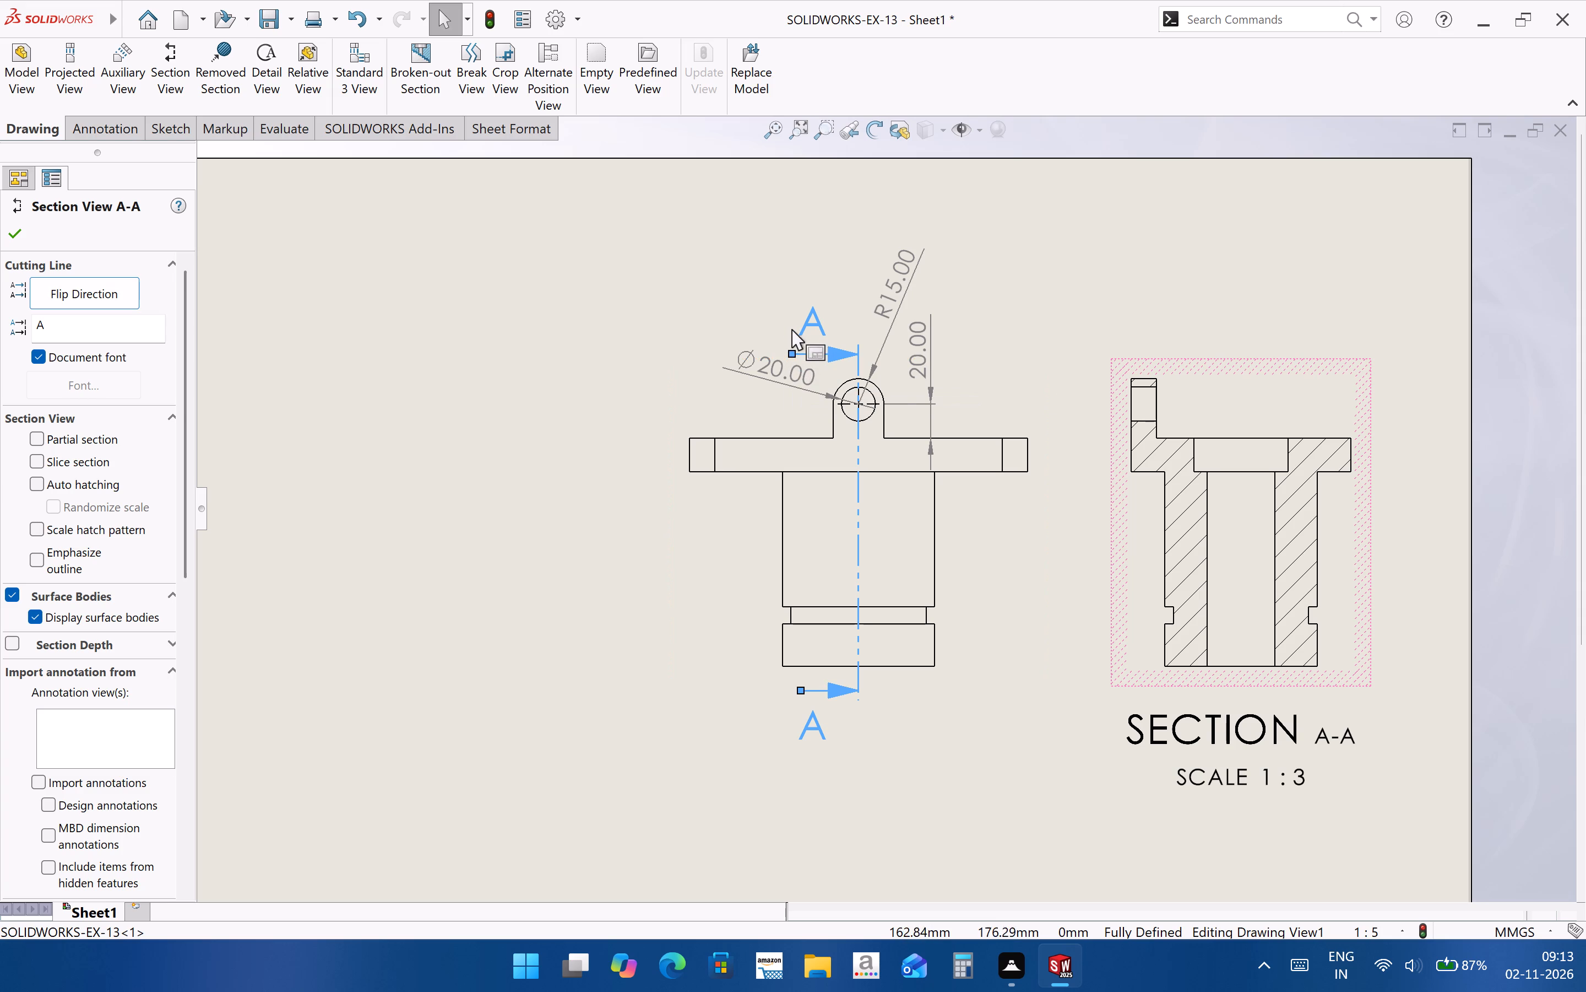
{"action": "left_click", "coordinate": [966, 768]}
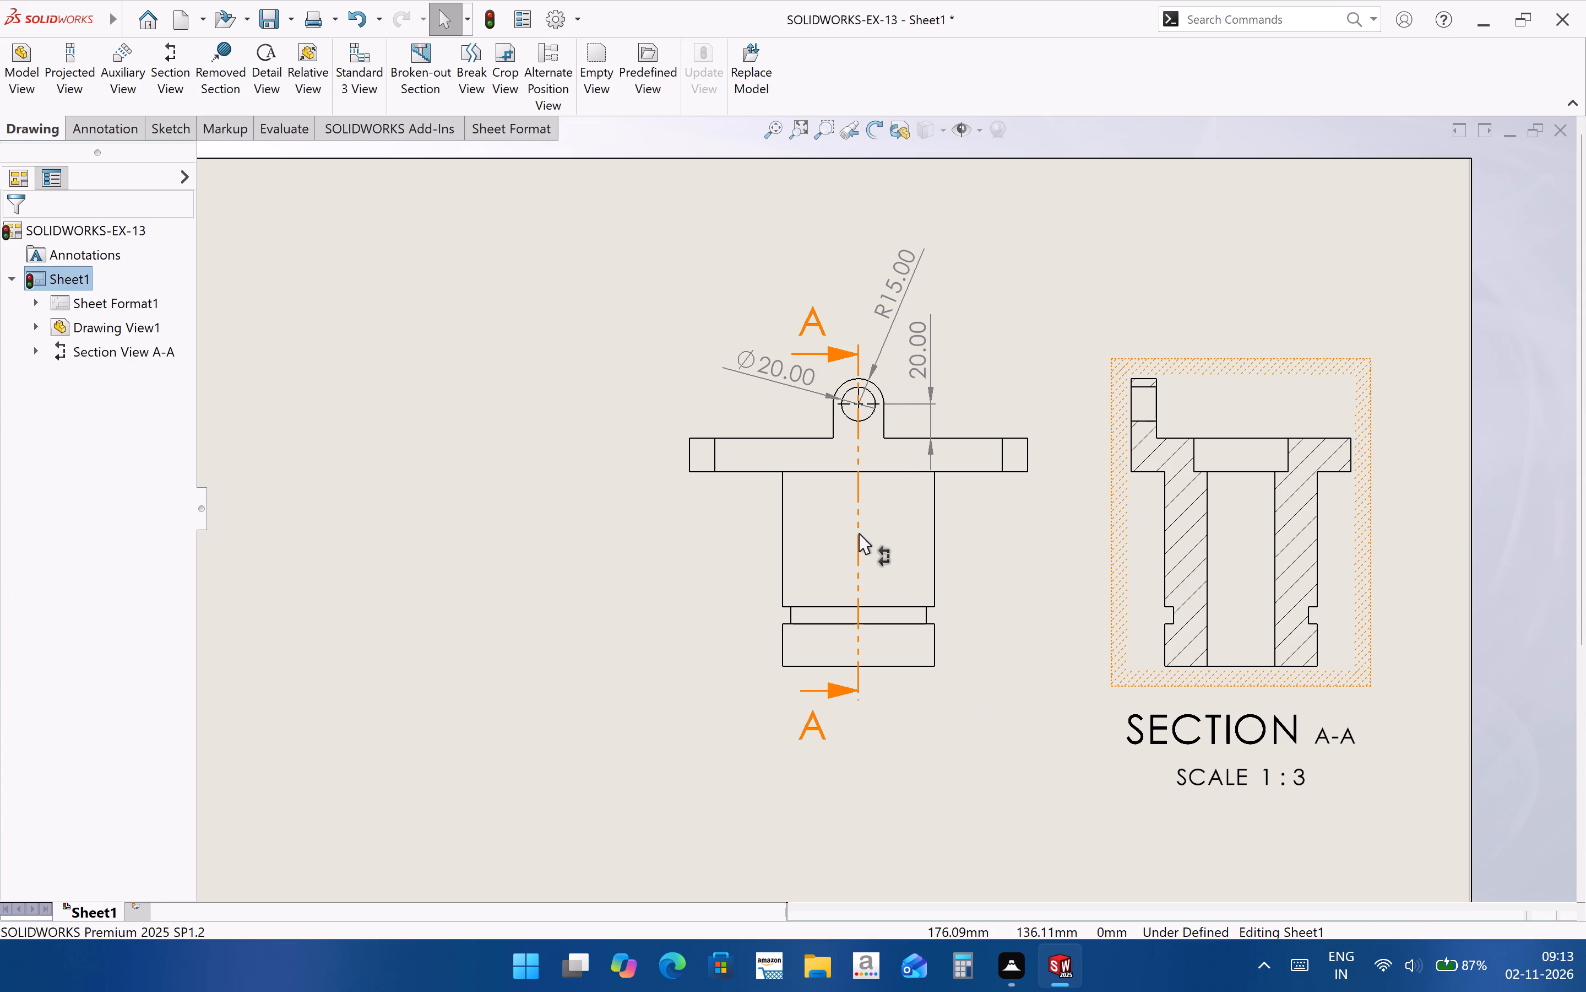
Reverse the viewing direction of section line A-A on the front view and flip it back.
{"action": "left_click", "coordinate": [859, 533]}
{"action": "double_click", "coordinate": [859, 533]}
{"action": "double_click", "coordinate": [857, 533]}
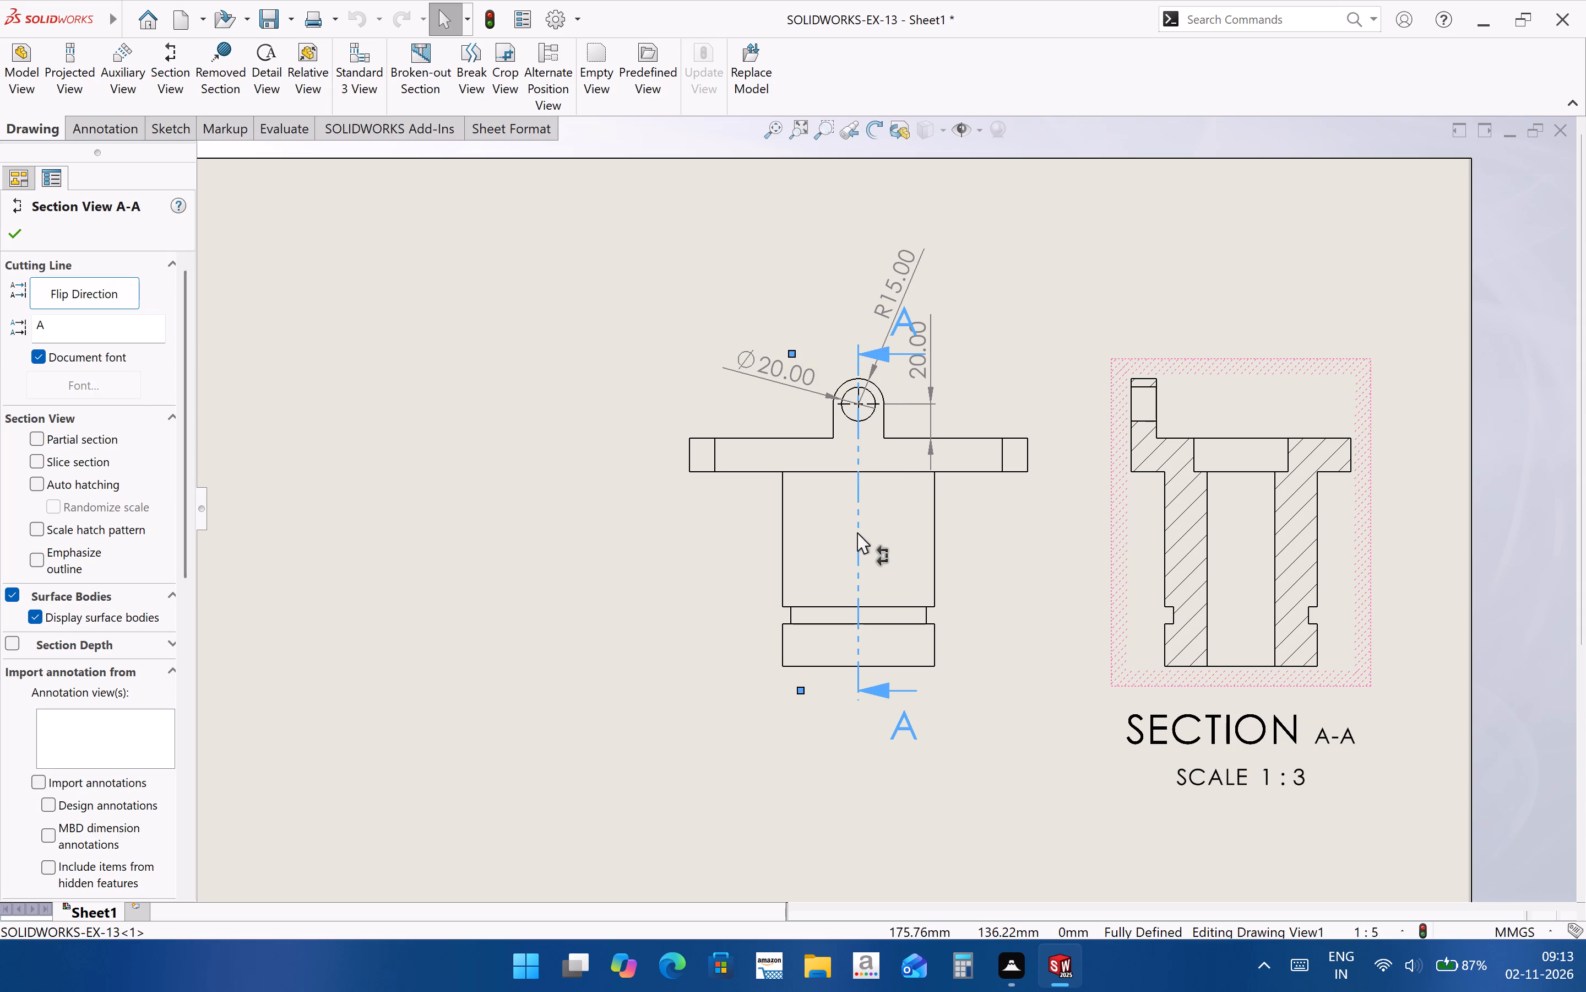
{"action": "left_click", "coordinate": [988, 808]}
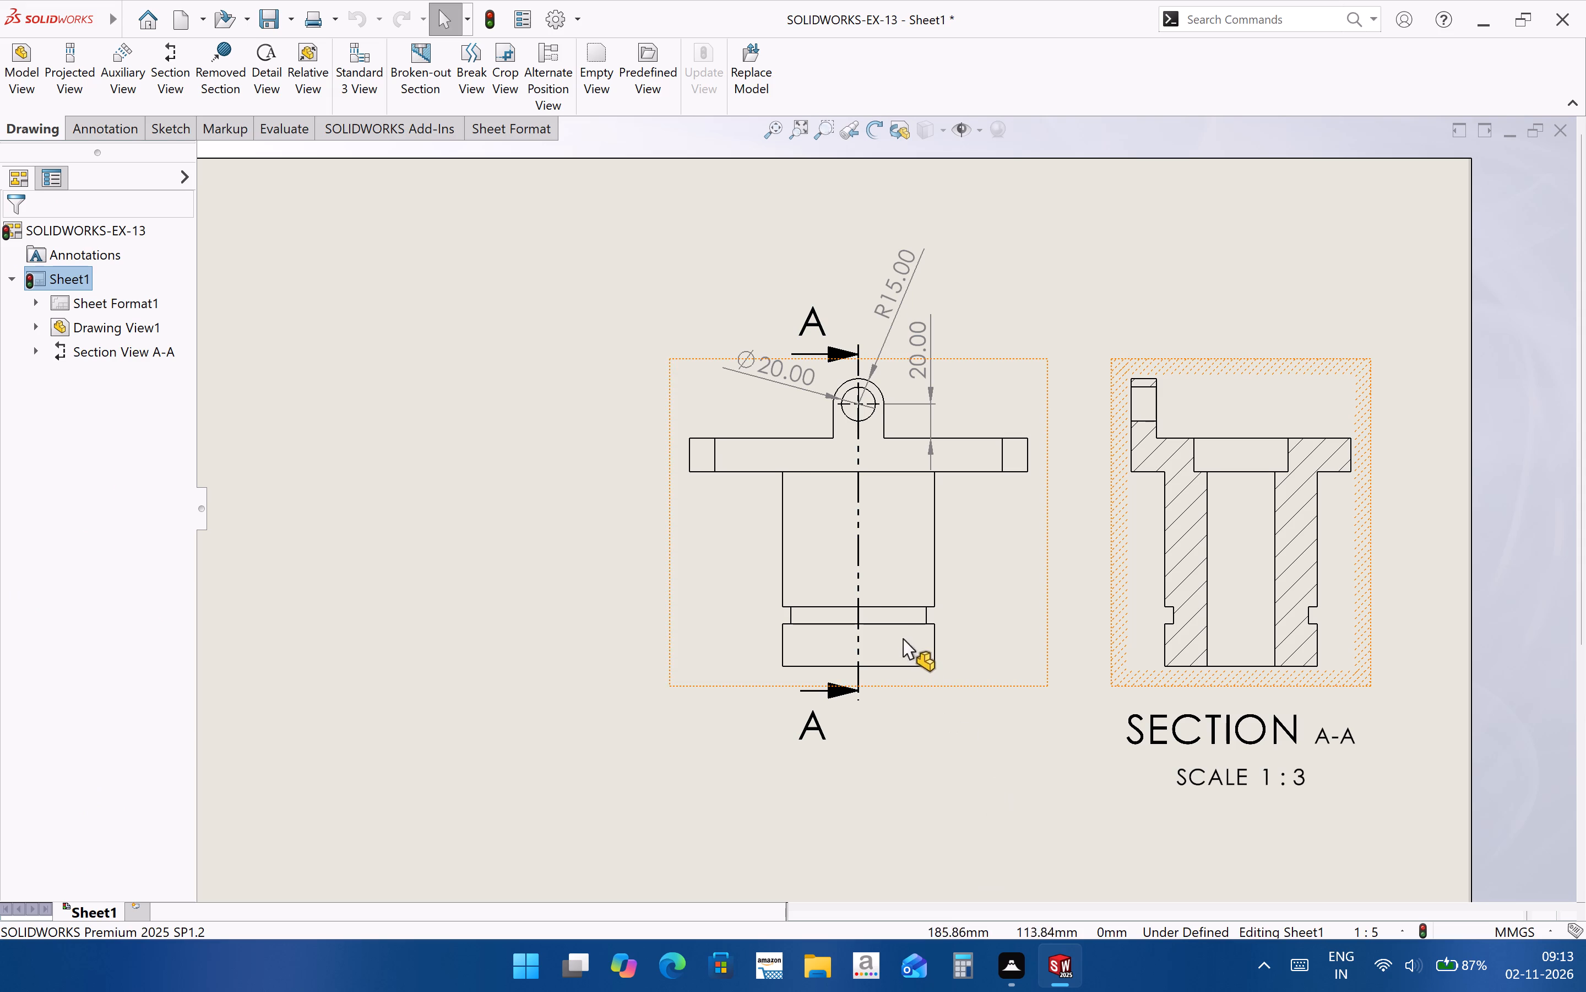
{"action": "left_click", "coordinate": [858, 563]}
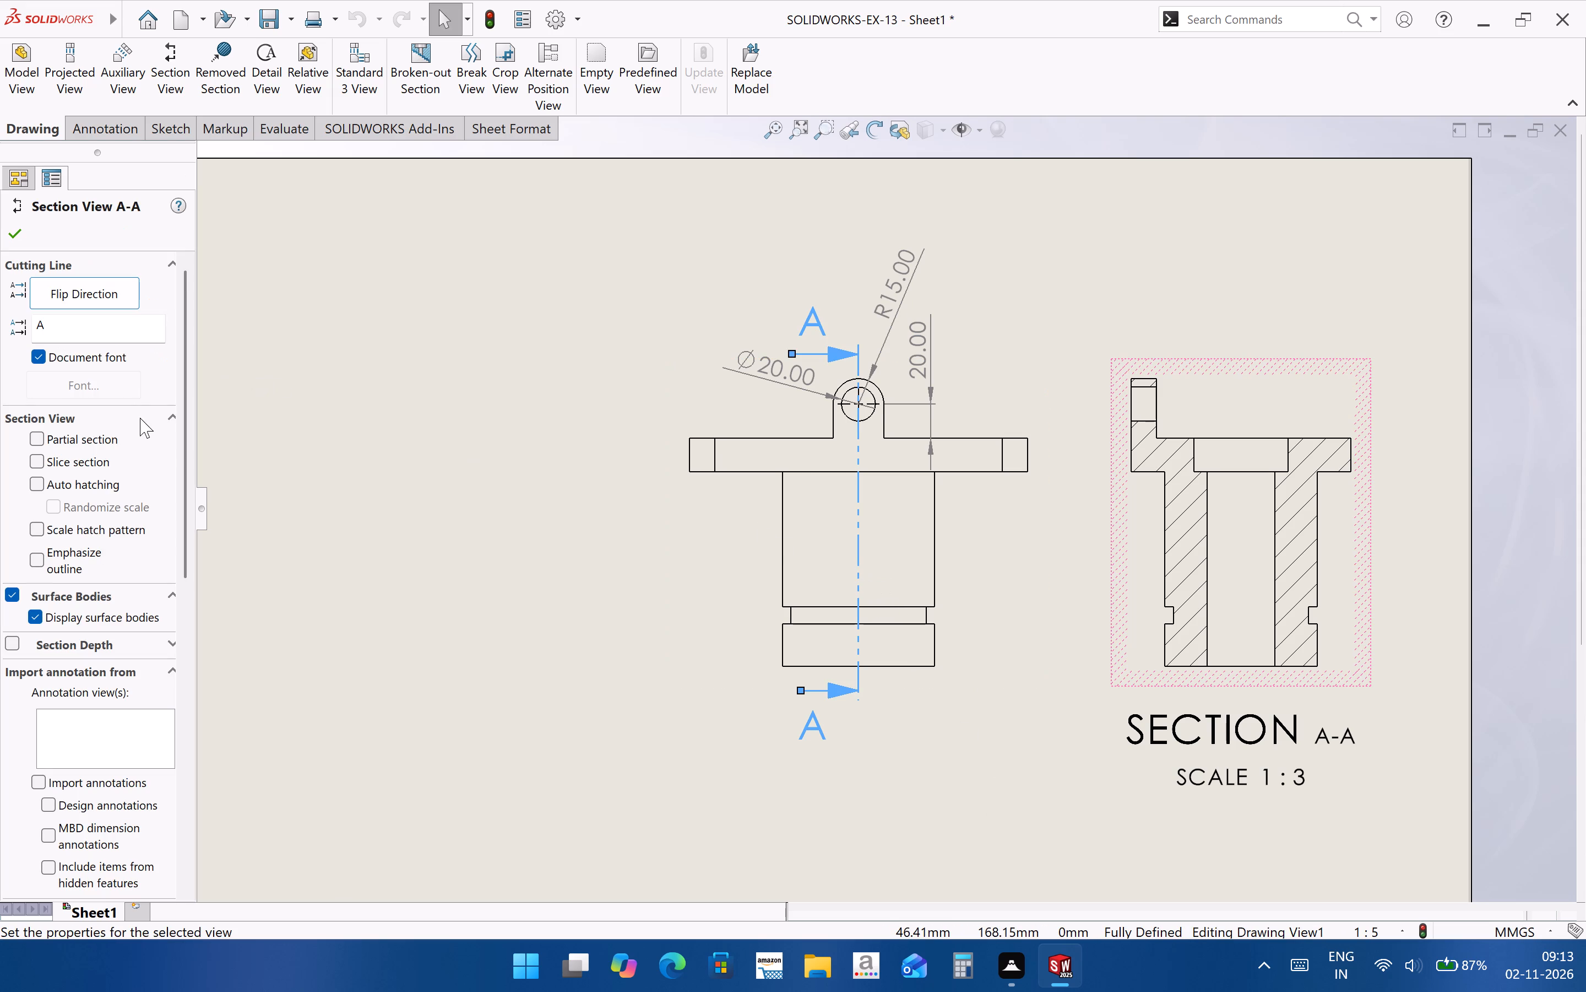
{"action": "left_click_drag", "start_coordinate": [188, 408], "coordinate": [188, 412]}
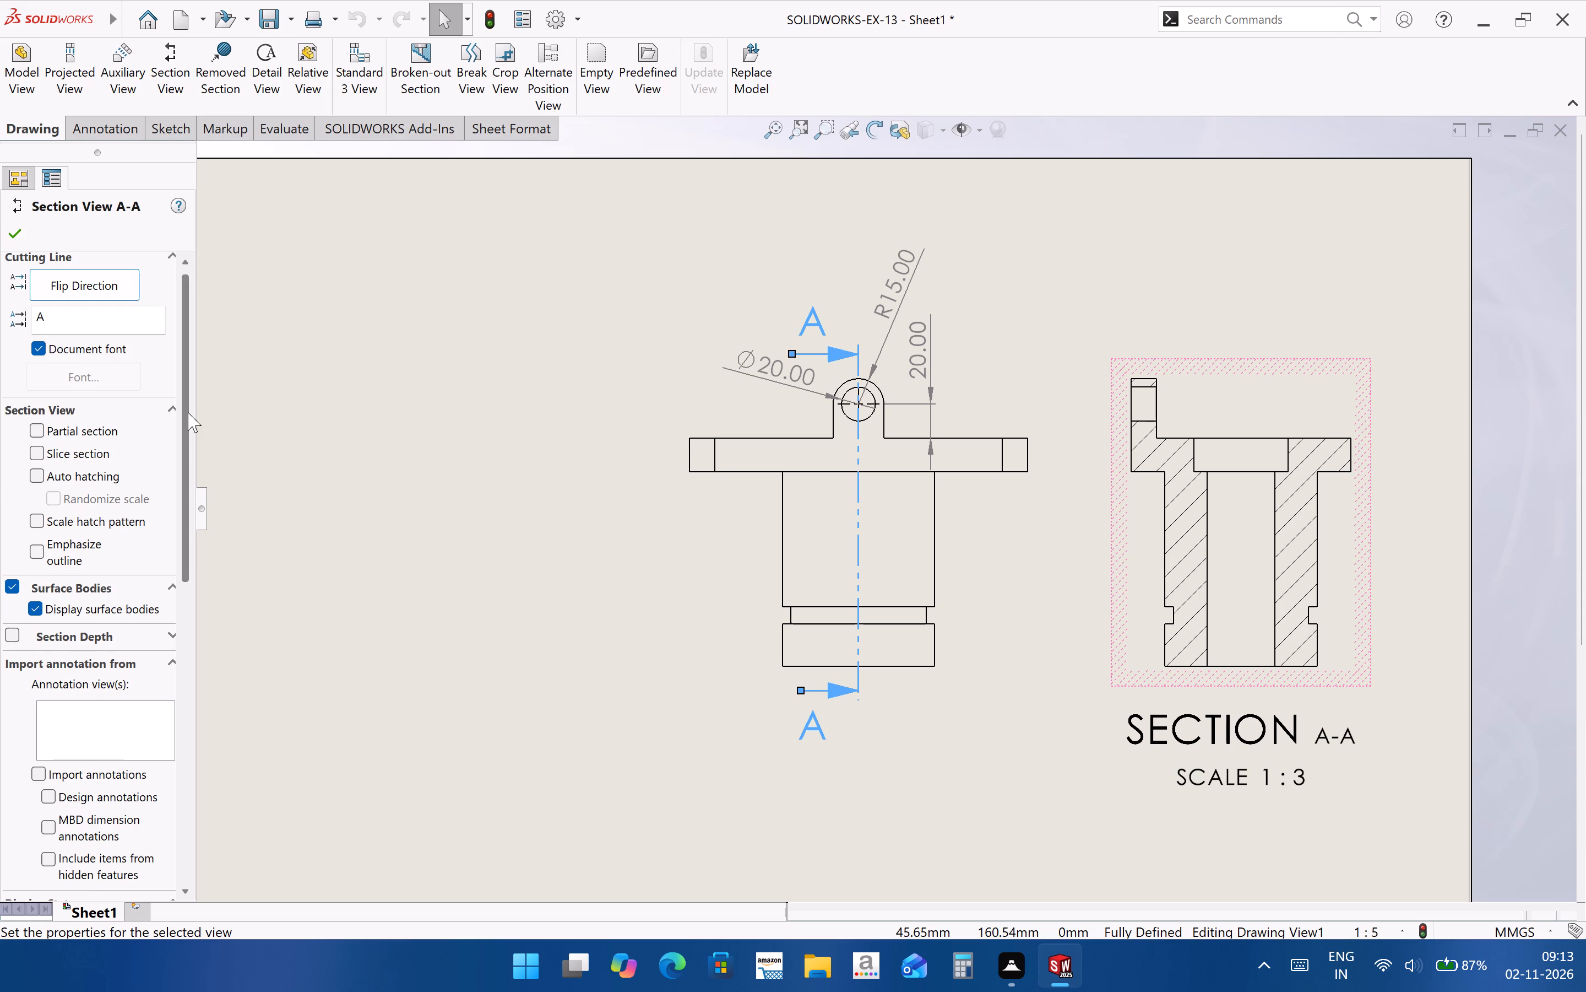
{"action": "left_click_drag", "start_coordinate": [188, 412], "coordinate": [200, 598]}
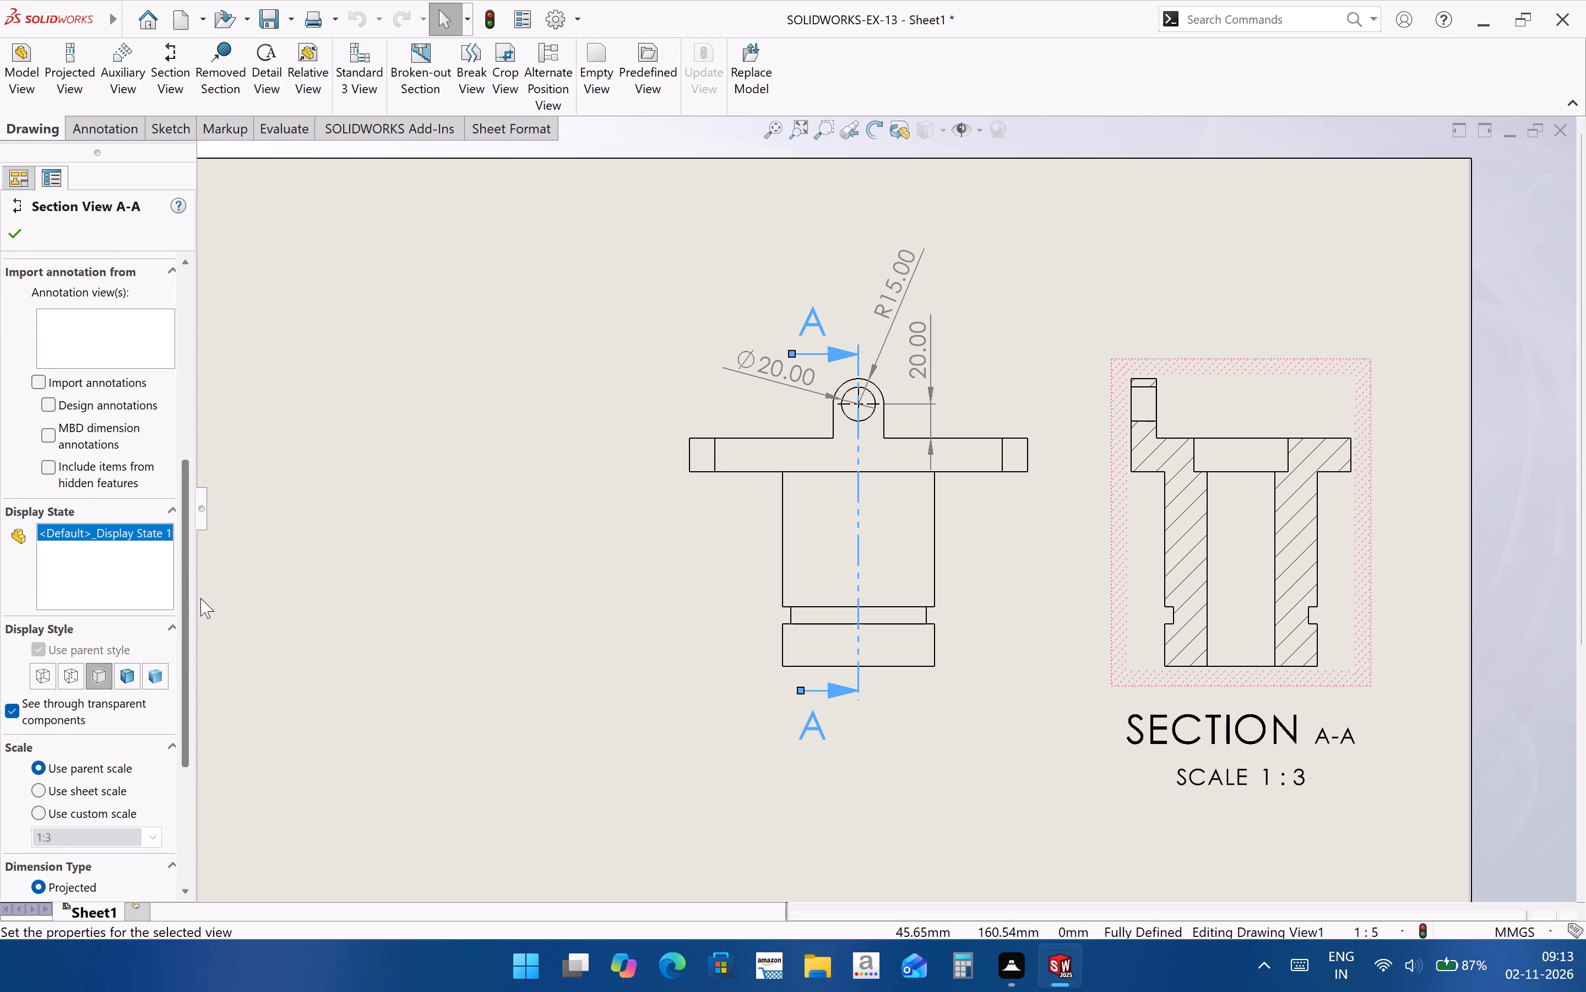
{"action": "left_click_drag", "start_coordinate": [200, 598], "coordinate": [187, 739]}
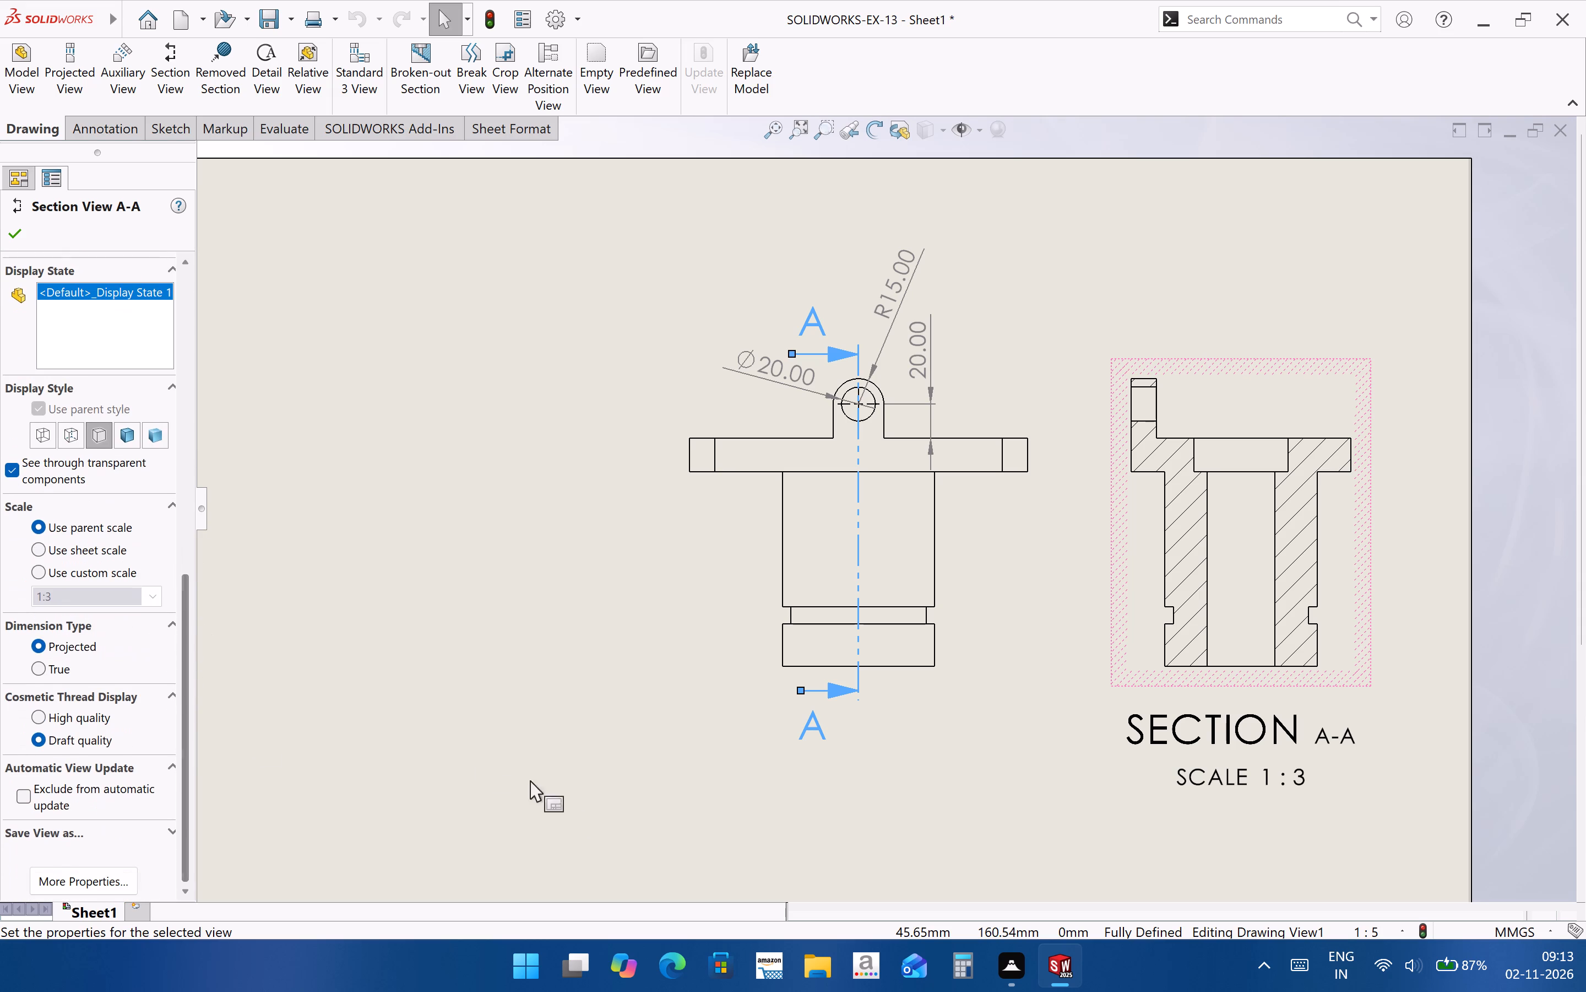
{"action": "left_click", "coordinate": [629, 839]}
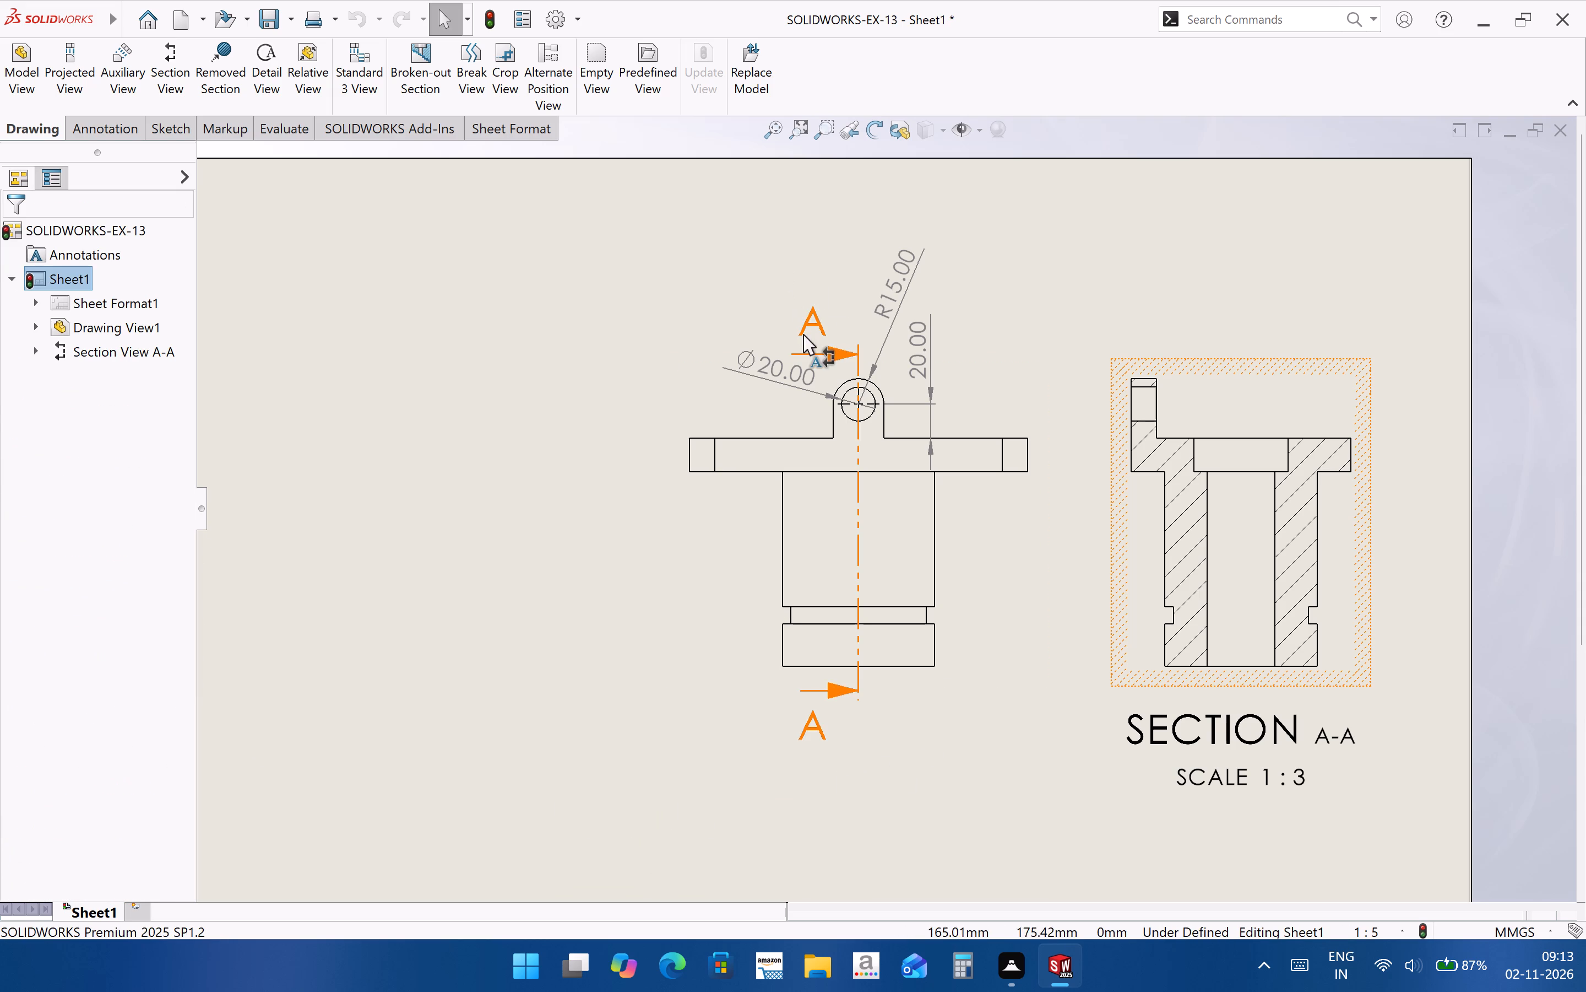
Extend the upper end of the A-A cutting line higher above the lug, carrying its arrow and letter clear of the hole diameter dimension.
{"action": "left_click", "coordinate": [817, 348]}
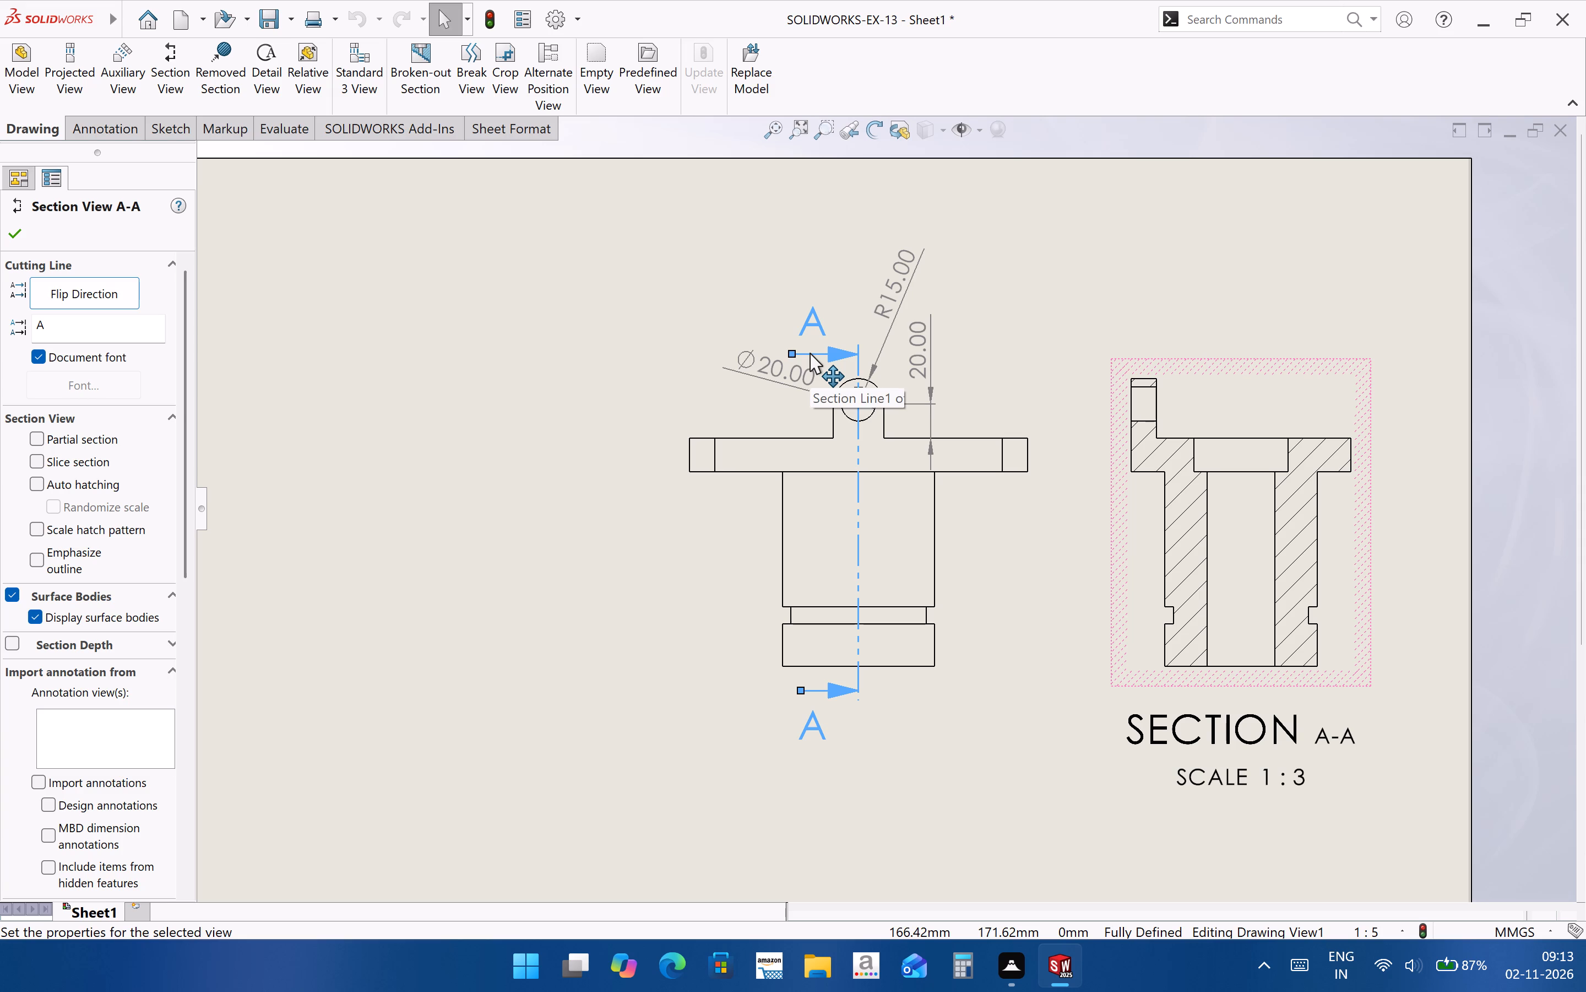
{"action": "left_click_drag", "start_coordinate": [856, 541], "coordinate": [865, 517]}
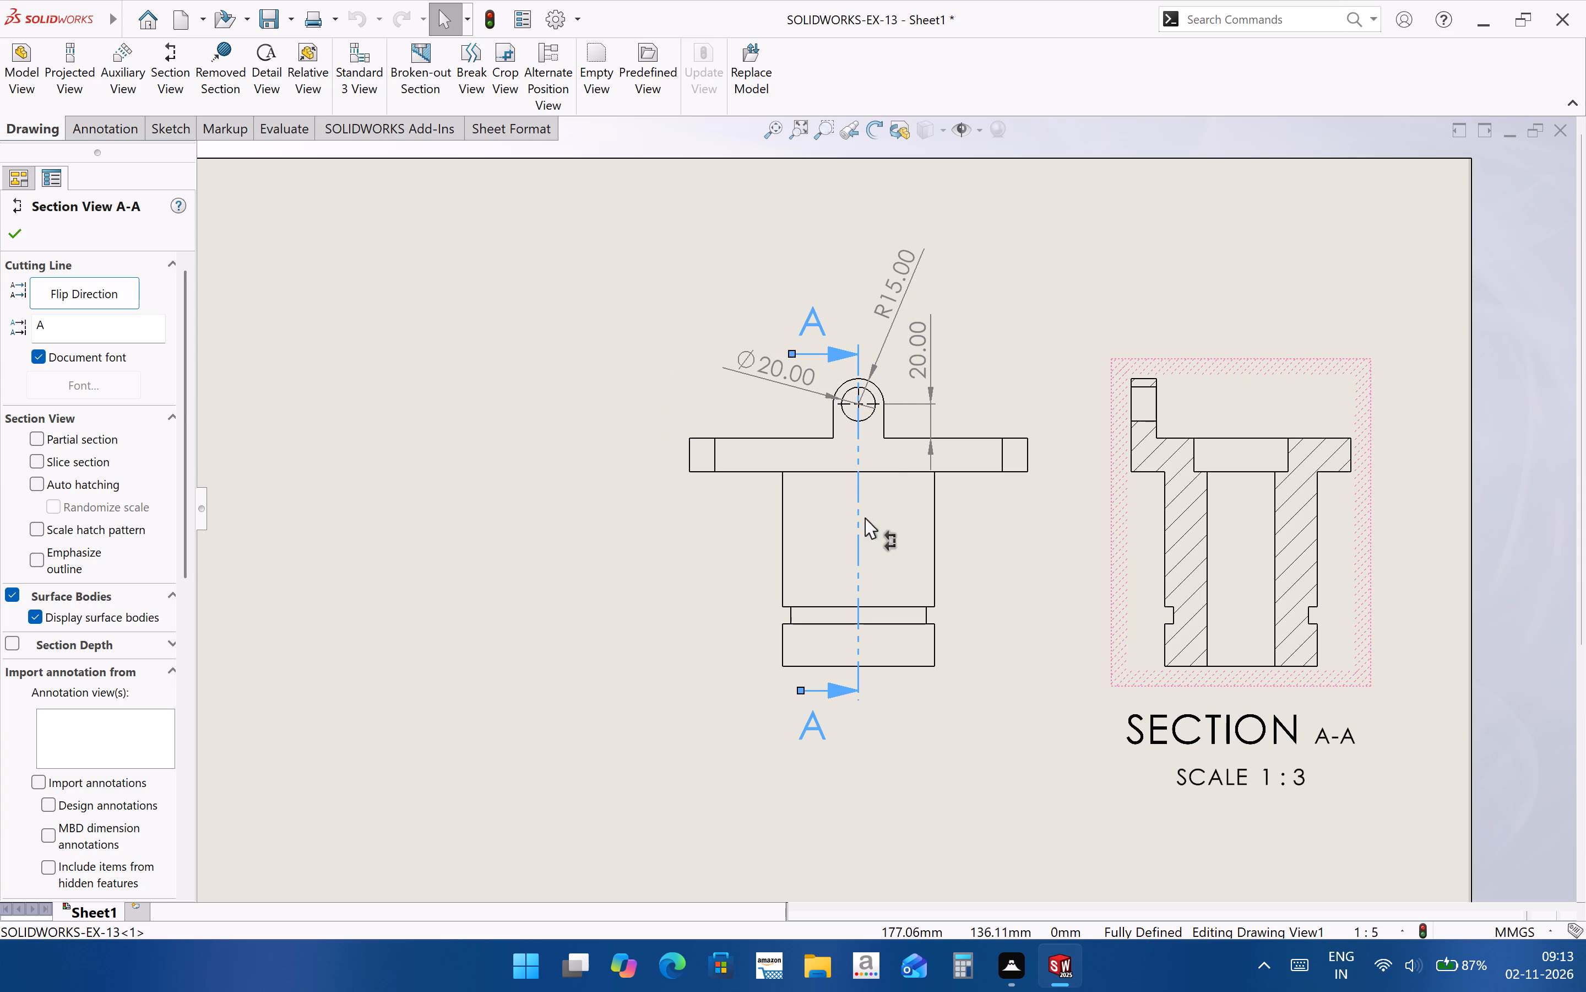
{"action": "left_click_drag", "start_coordinate": [865, 517], "coordinate": [859, 442]}
{"action": "left_click_drag", "start_coordinate": [859, 441], "coordinate": [845, 359]}
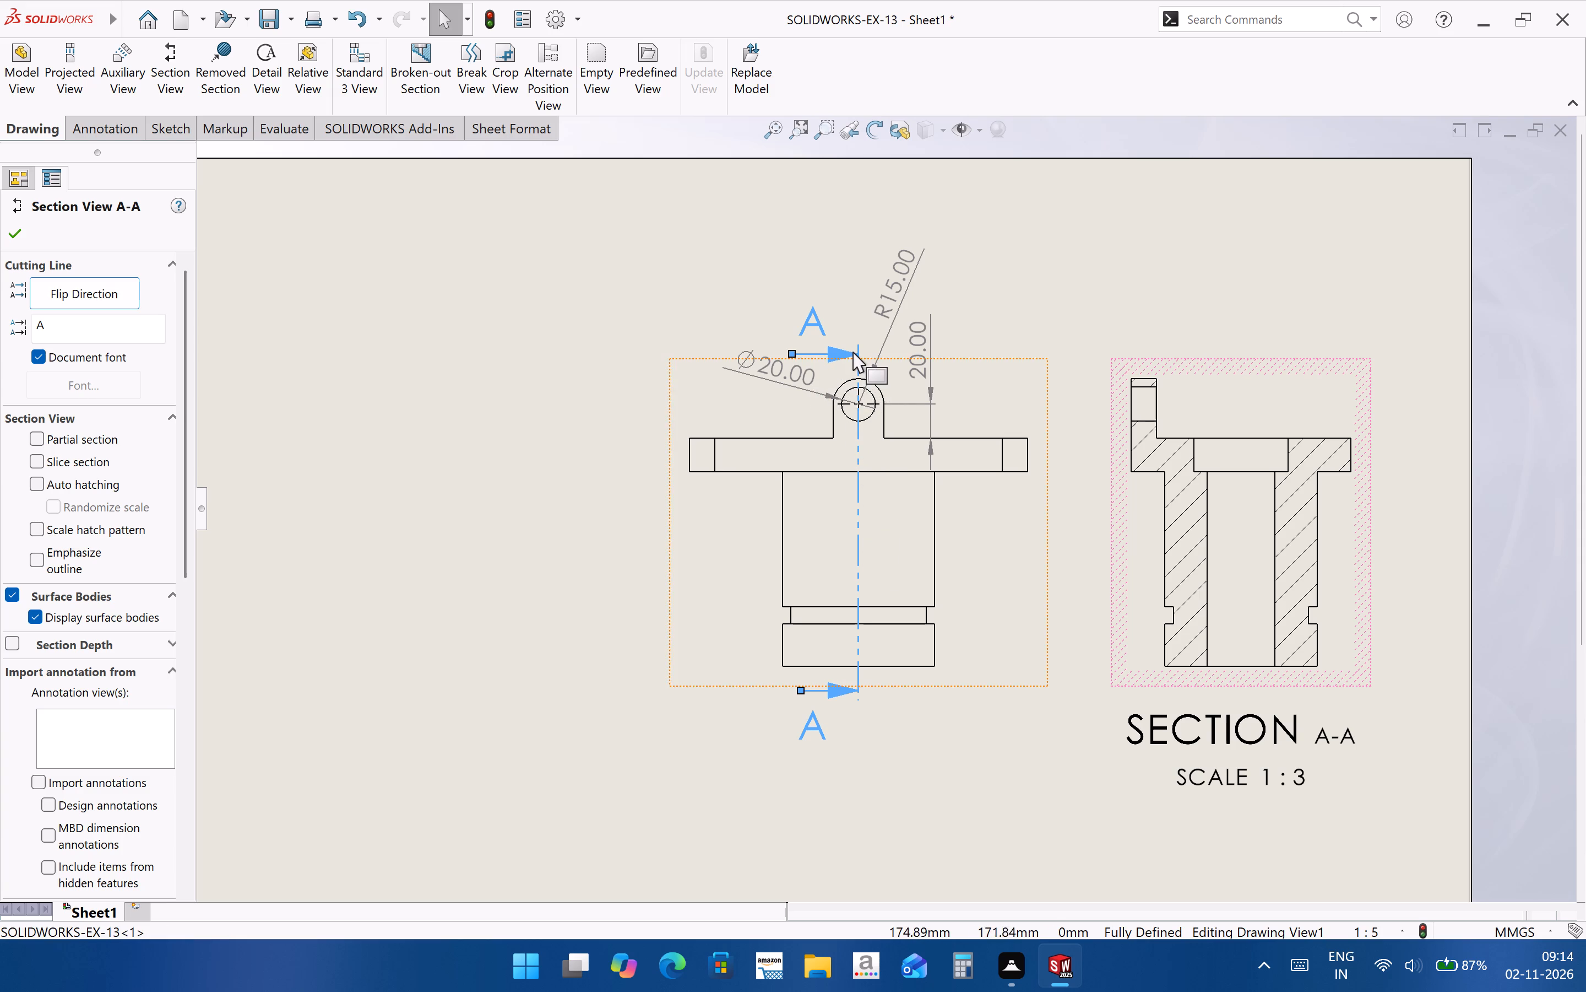
{"action": "left_click_drag", "start_coordinate": [856, 347], "coordinate": [855, 286]}
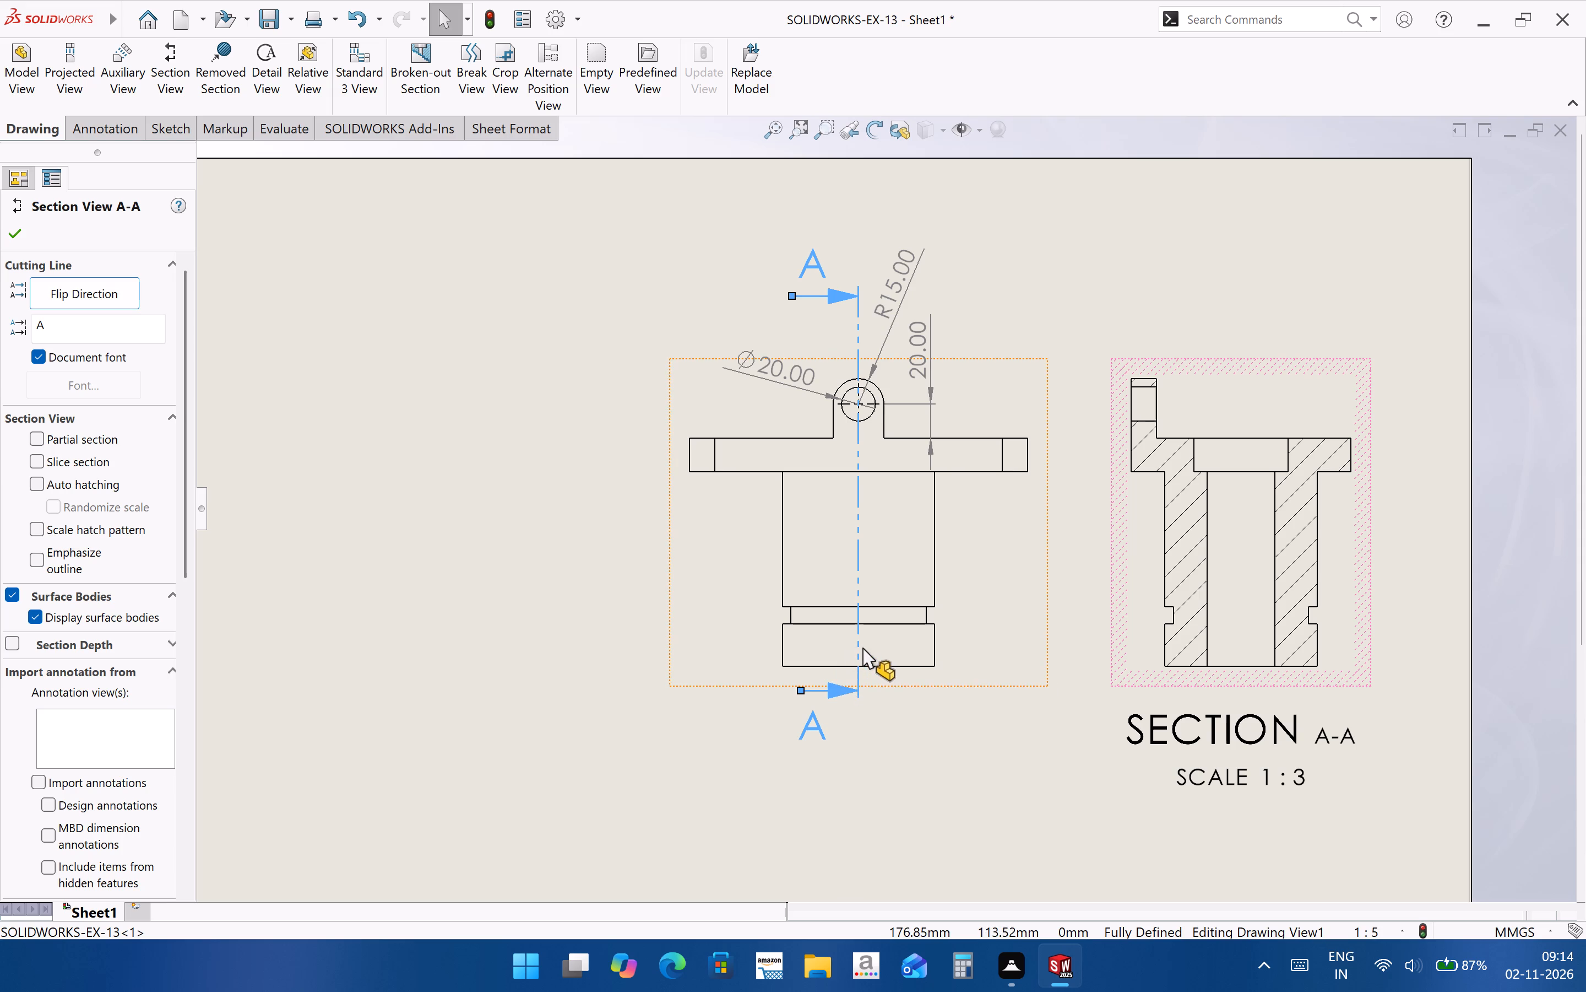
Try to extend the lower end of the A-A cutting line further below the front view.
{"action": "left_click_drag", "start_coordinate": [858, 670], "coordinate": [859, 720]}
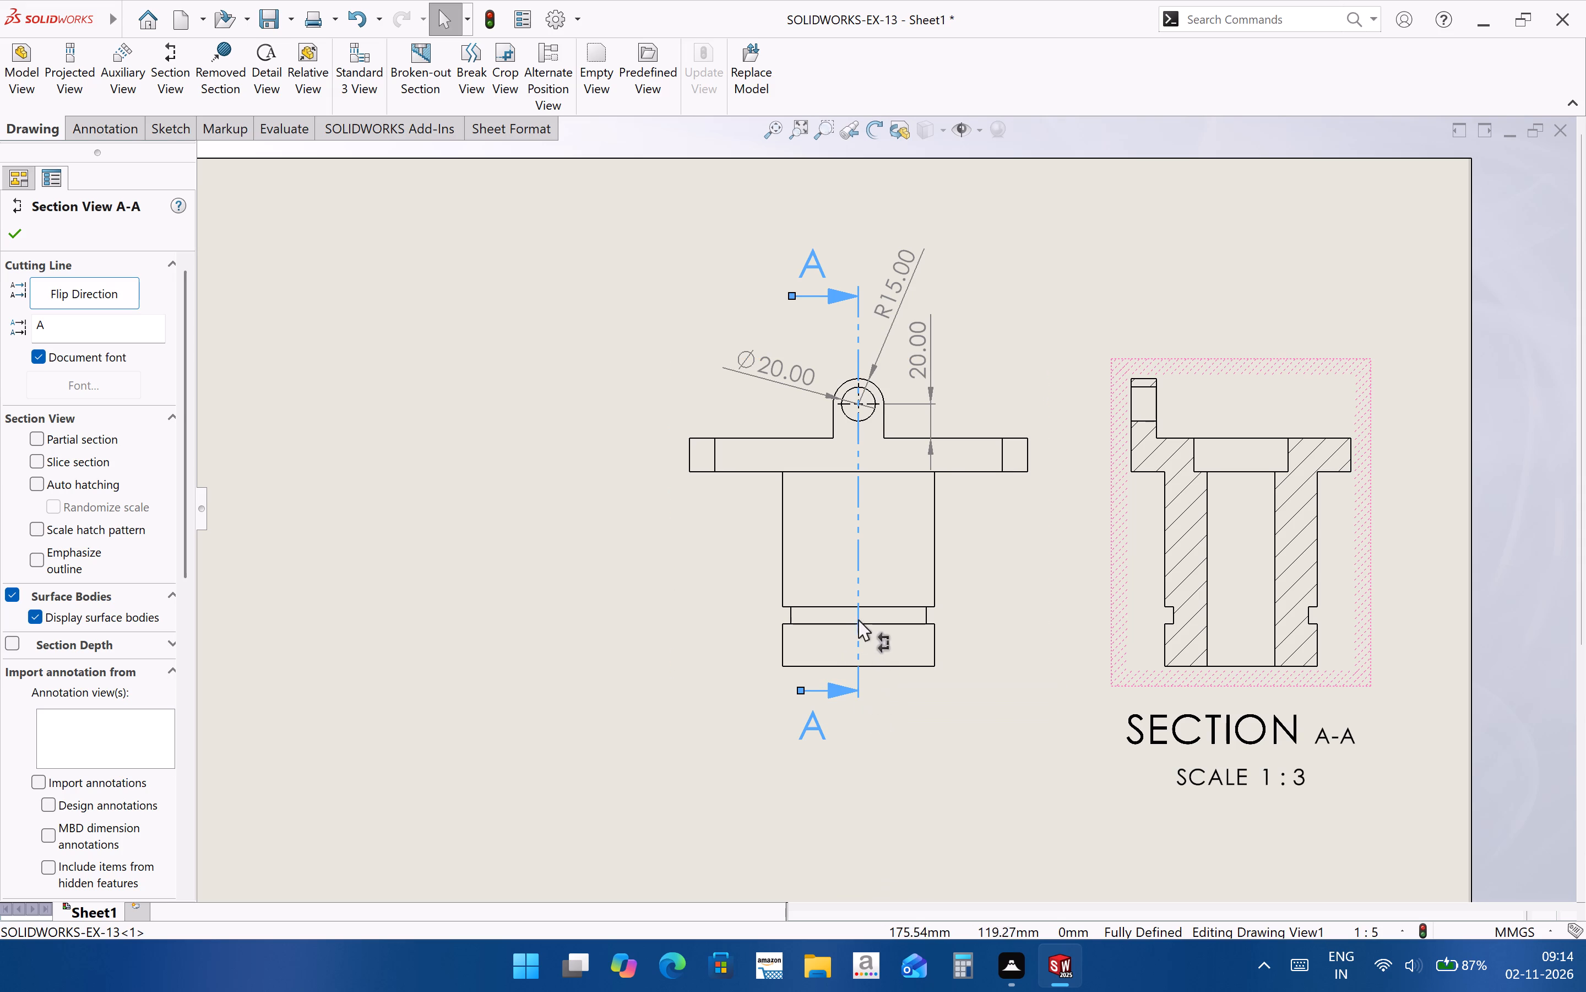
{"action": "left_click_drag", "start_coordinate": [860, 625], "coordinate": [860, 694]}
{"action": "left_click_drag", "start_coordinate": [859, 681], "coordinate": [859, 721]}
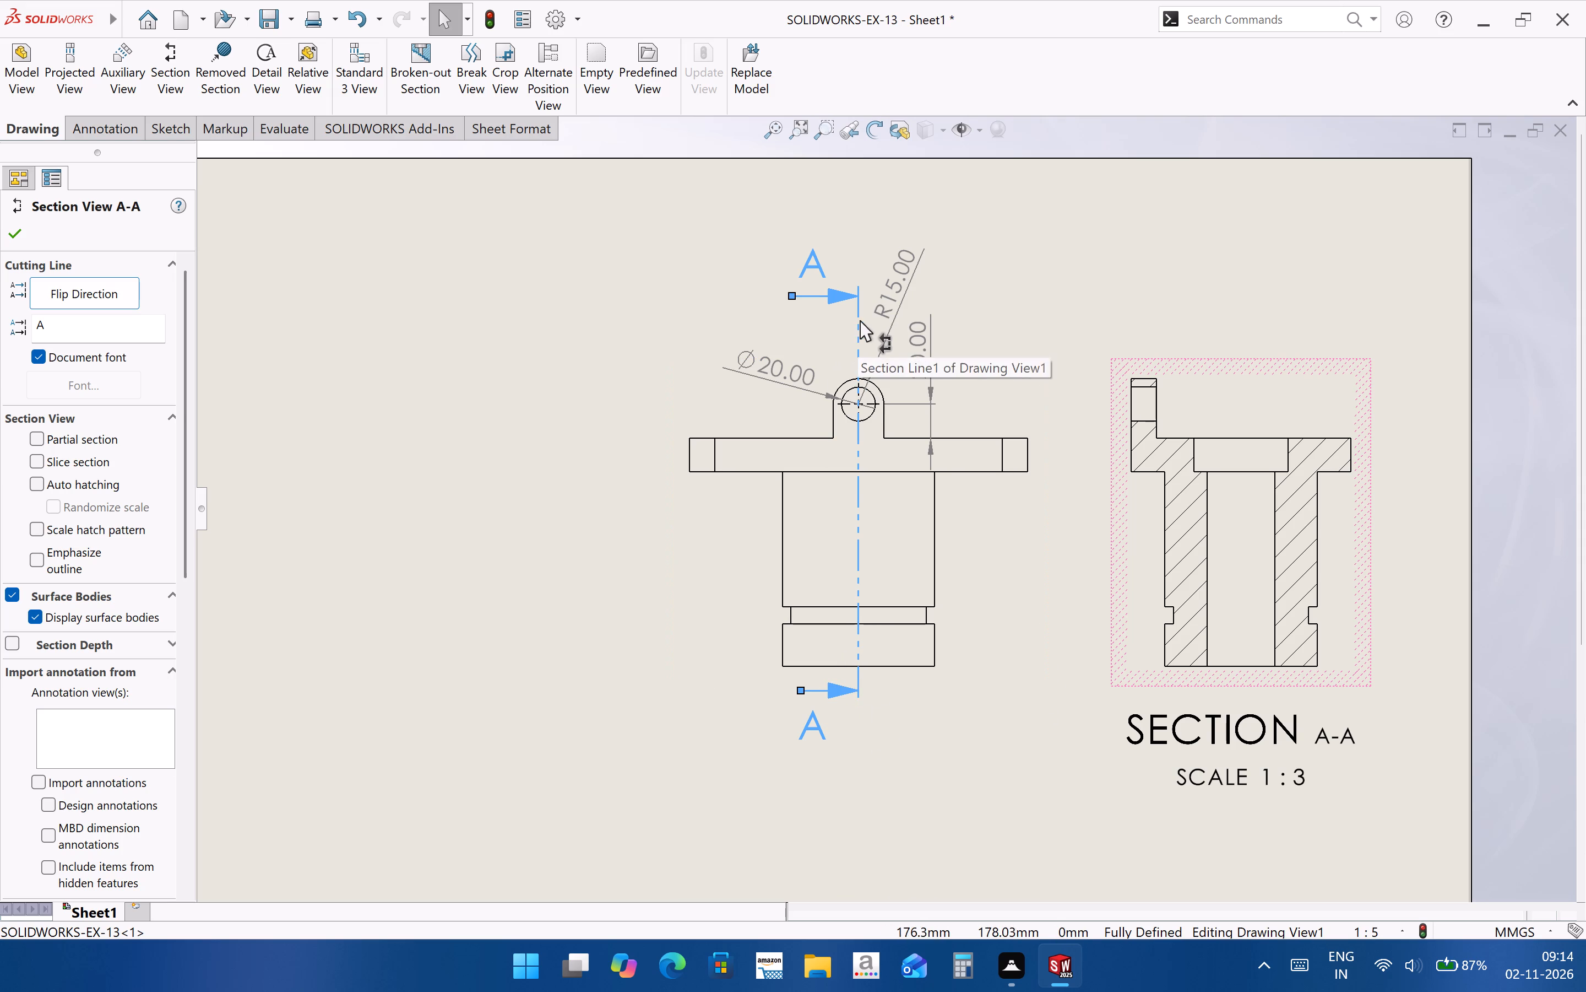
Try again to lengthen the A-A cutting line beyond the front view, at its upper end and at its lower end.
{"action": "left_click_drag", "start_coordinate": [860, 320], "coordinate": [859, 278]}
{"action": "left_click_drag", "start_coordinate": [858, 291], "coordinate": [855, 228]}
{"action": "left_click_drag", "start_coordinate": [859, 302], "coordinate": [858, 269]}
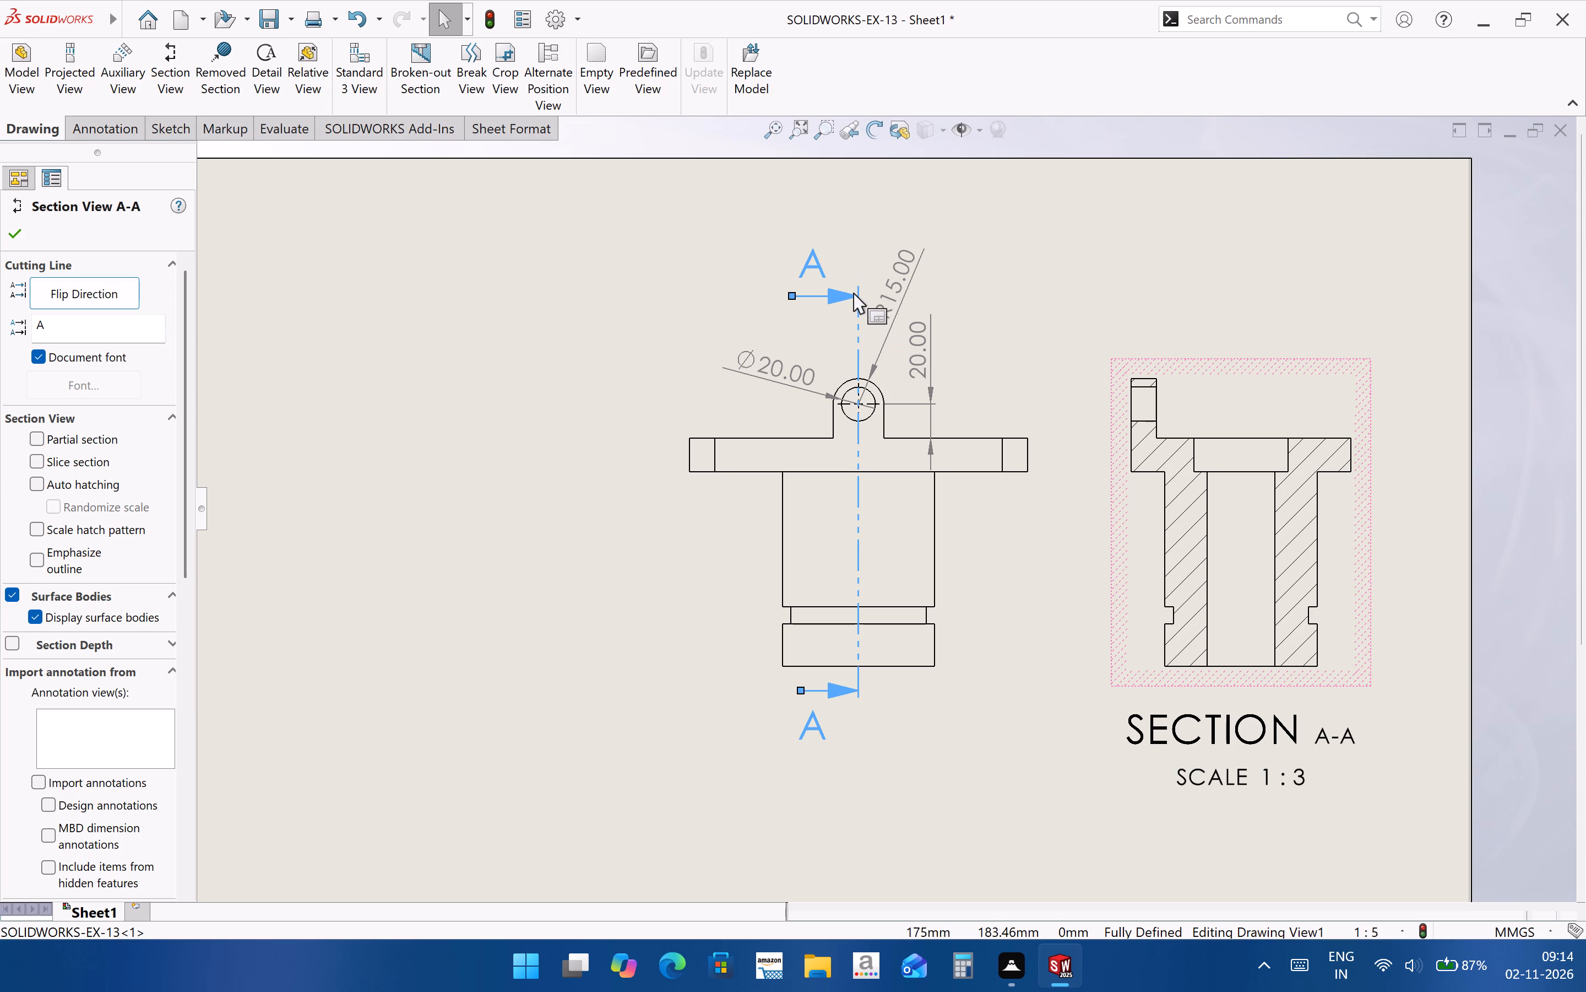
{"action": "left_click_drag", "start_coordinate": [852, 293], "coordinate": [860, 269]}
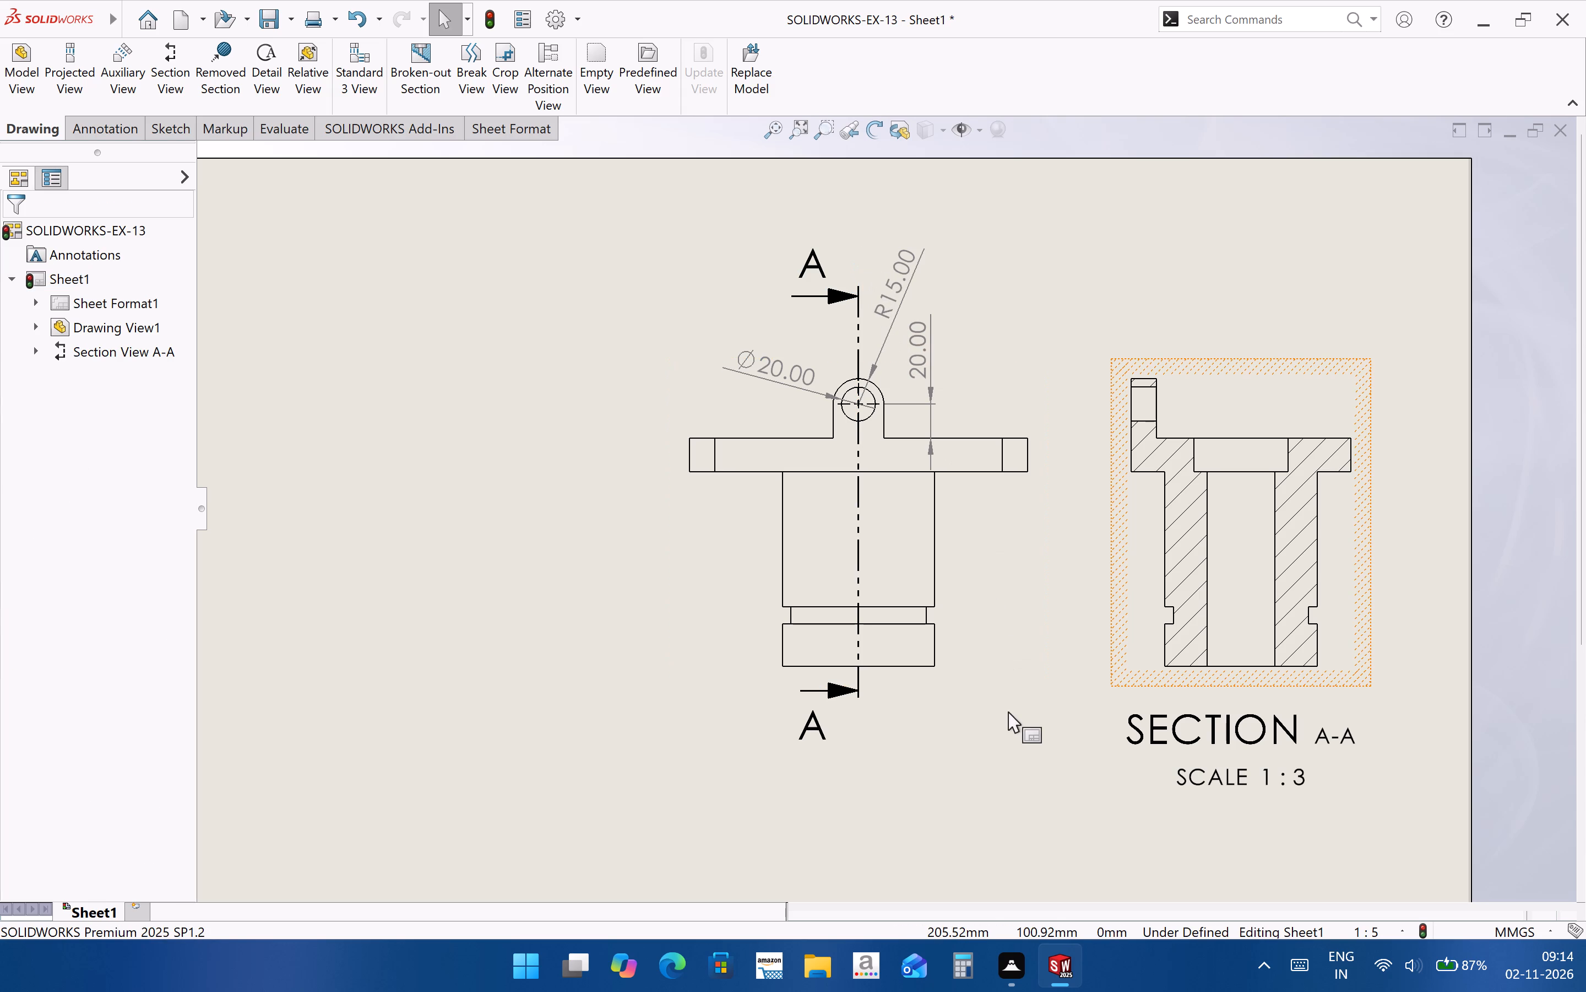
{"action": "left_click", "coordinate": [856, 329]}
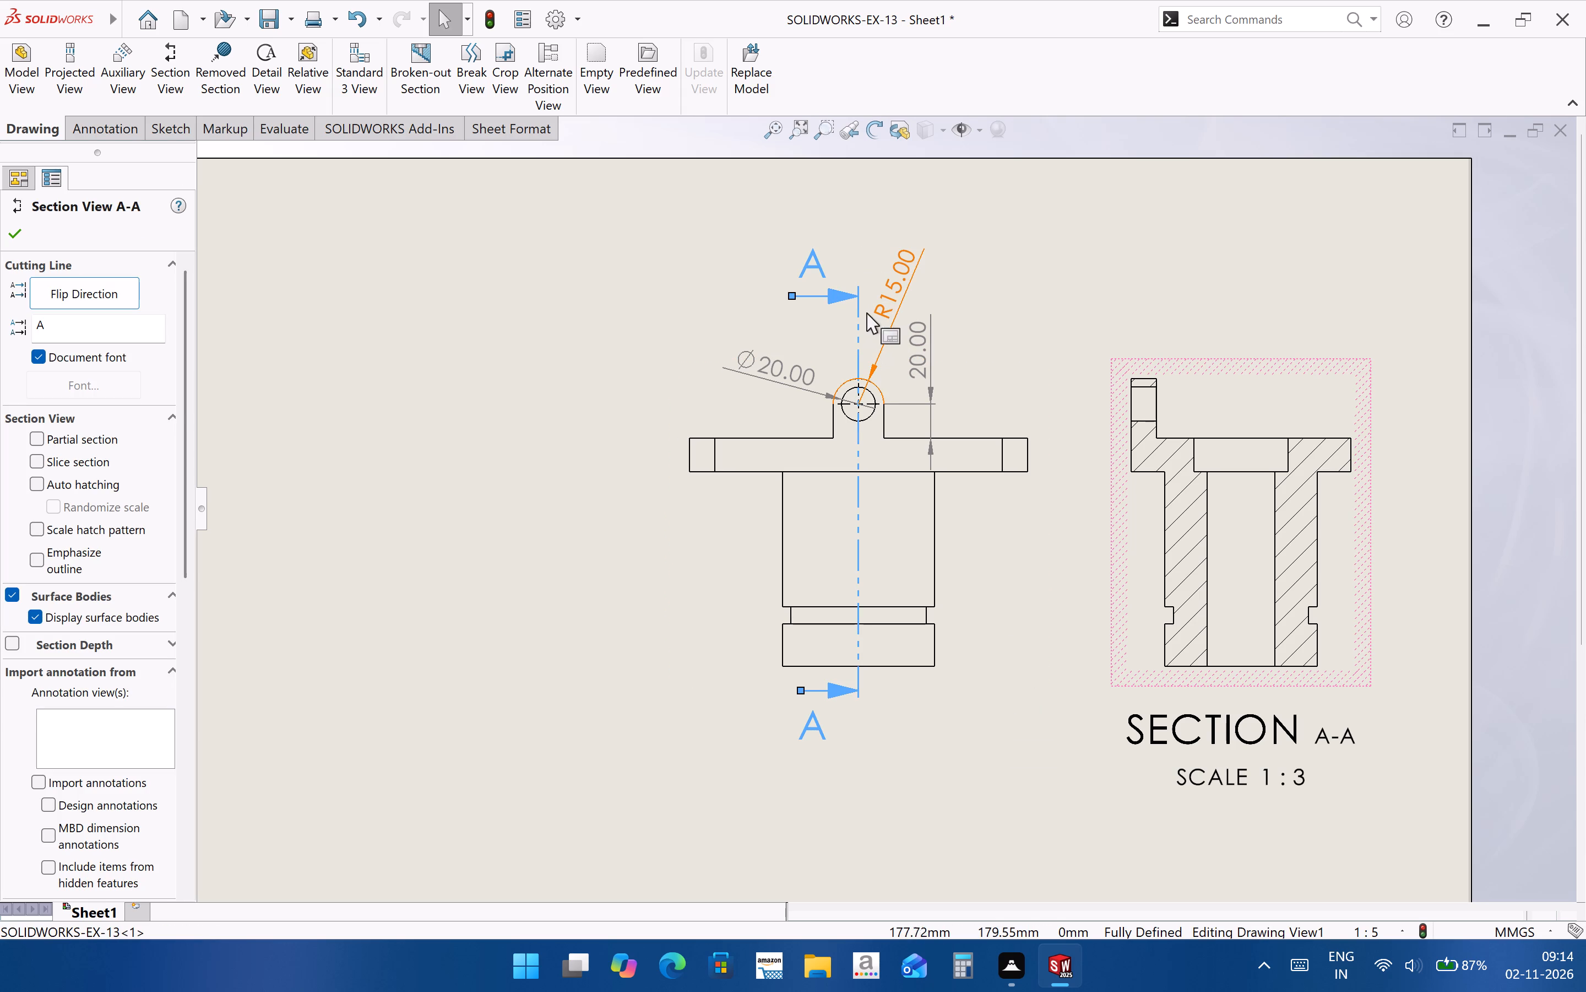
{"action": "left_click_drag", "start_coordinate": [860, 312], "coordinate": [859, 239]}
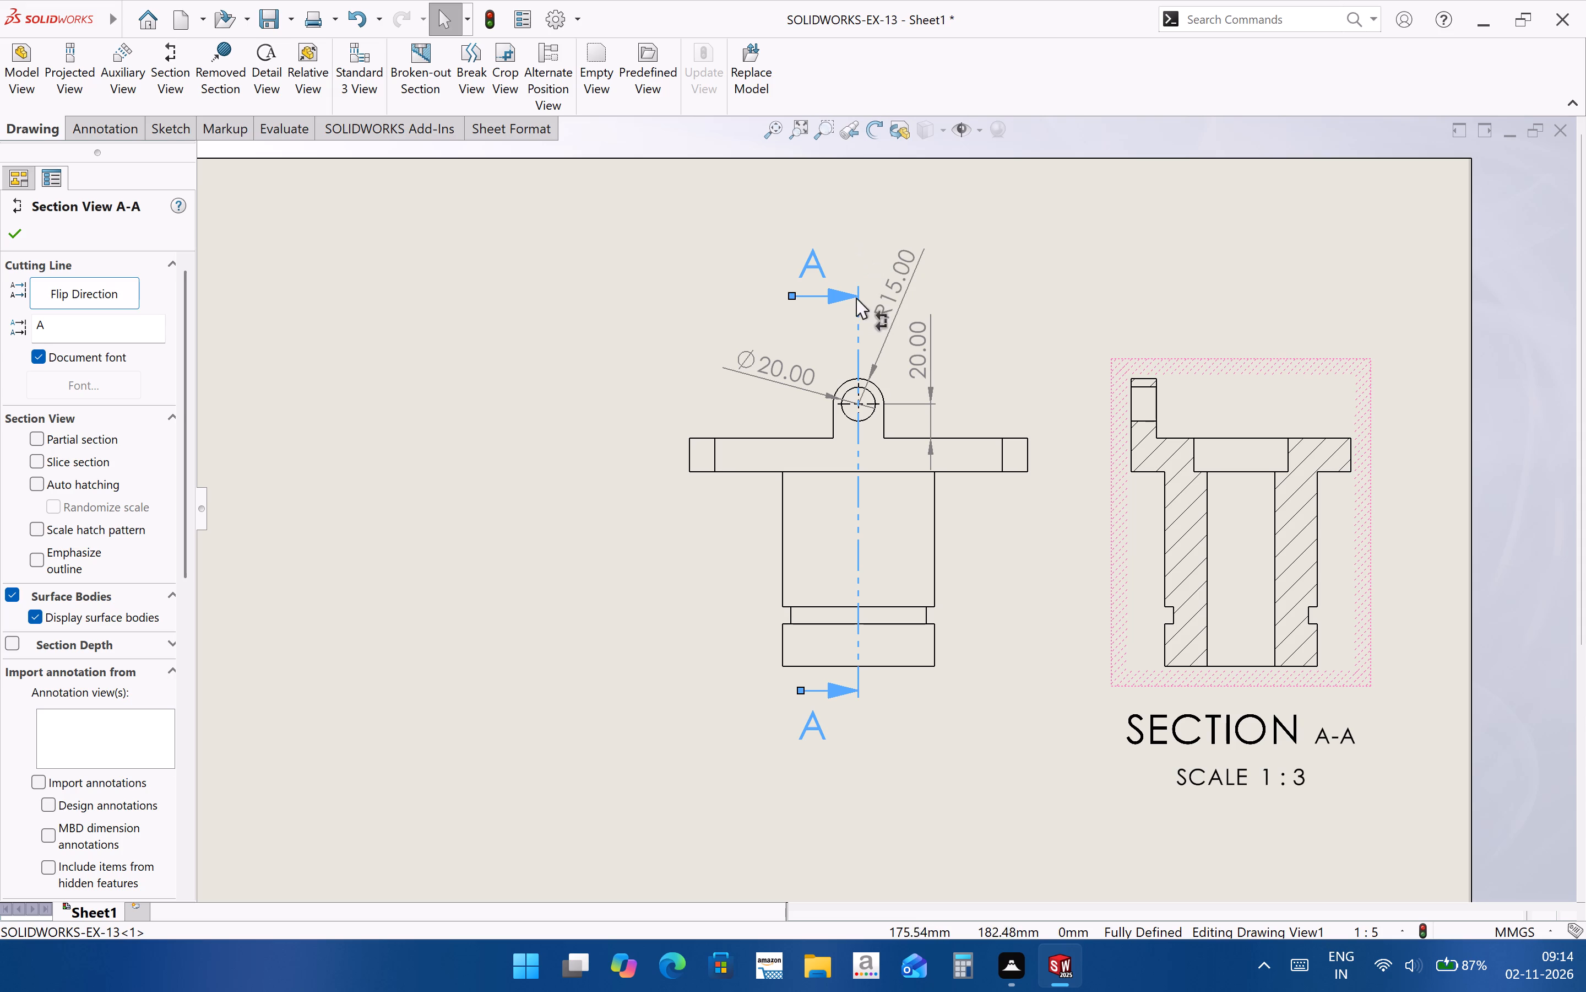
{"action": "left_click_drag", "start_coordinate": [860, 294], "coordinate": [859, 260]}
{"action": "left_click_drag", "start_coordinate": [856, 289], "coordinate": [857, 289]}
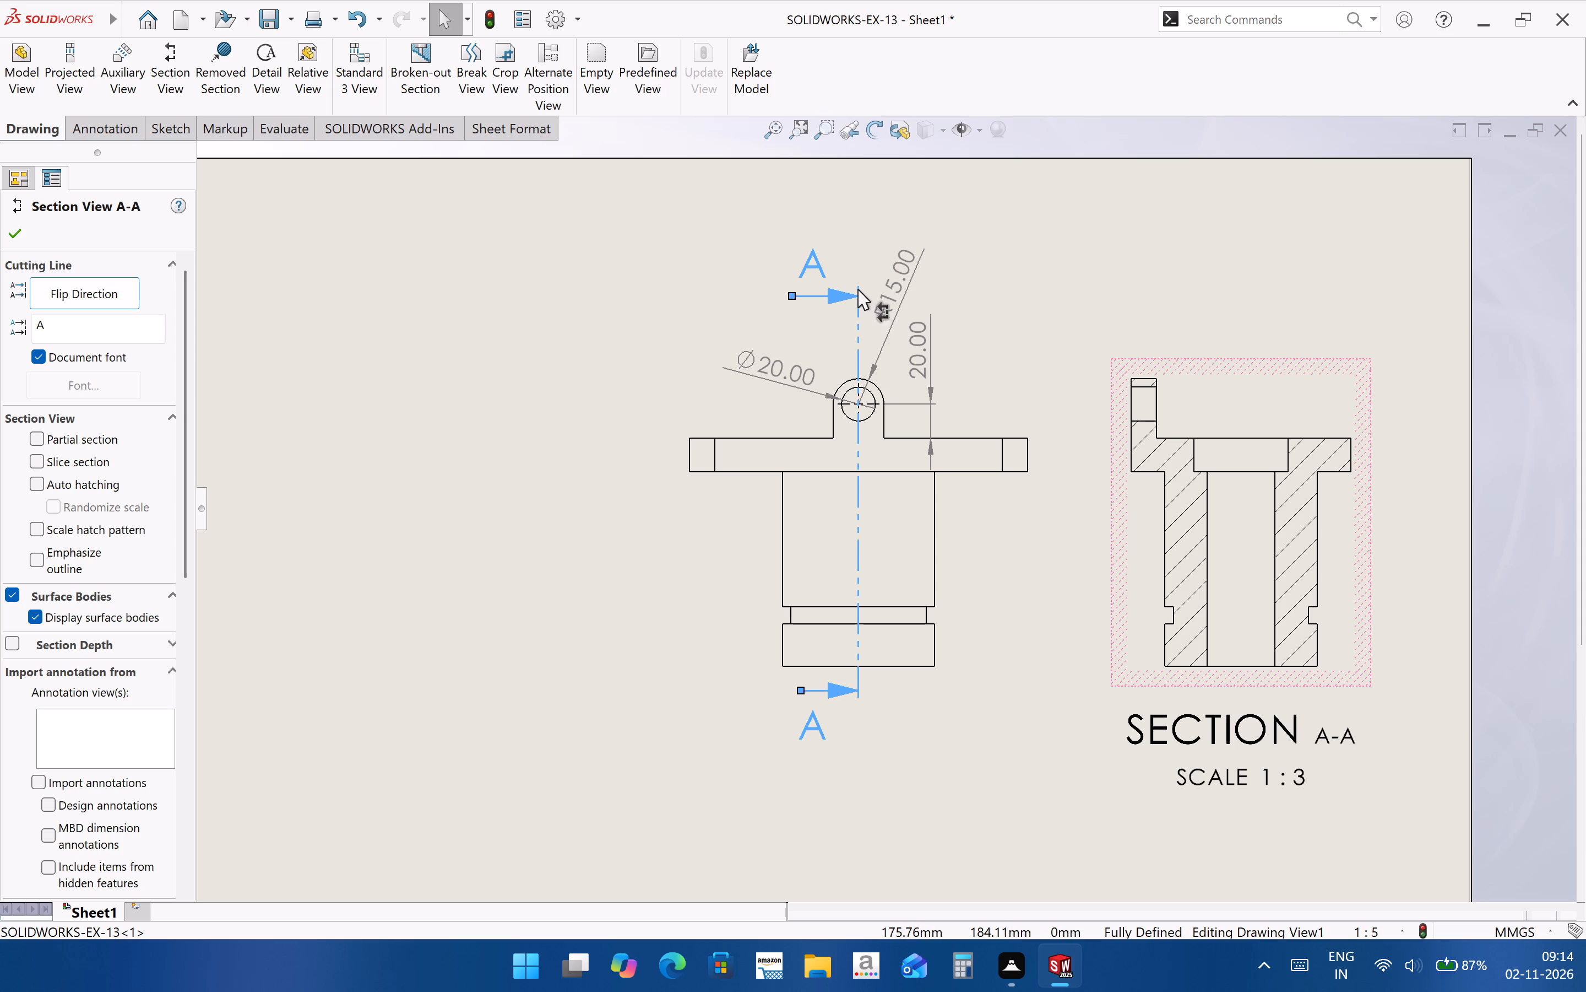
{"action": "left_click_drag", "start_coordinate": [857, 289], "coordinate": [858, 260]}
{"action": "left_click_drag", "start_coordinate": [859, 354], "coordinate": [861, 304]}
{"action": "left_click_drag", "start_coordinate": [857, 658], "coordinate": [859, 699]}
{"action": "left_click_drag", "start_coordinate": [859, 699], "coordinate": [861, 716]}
Move the front view slightly higher on the sheet, together with its aligned section view A-A.
{"action": "left_click_drag", "start_coordinate": [846, 688], "coordinate": [860, 666]}
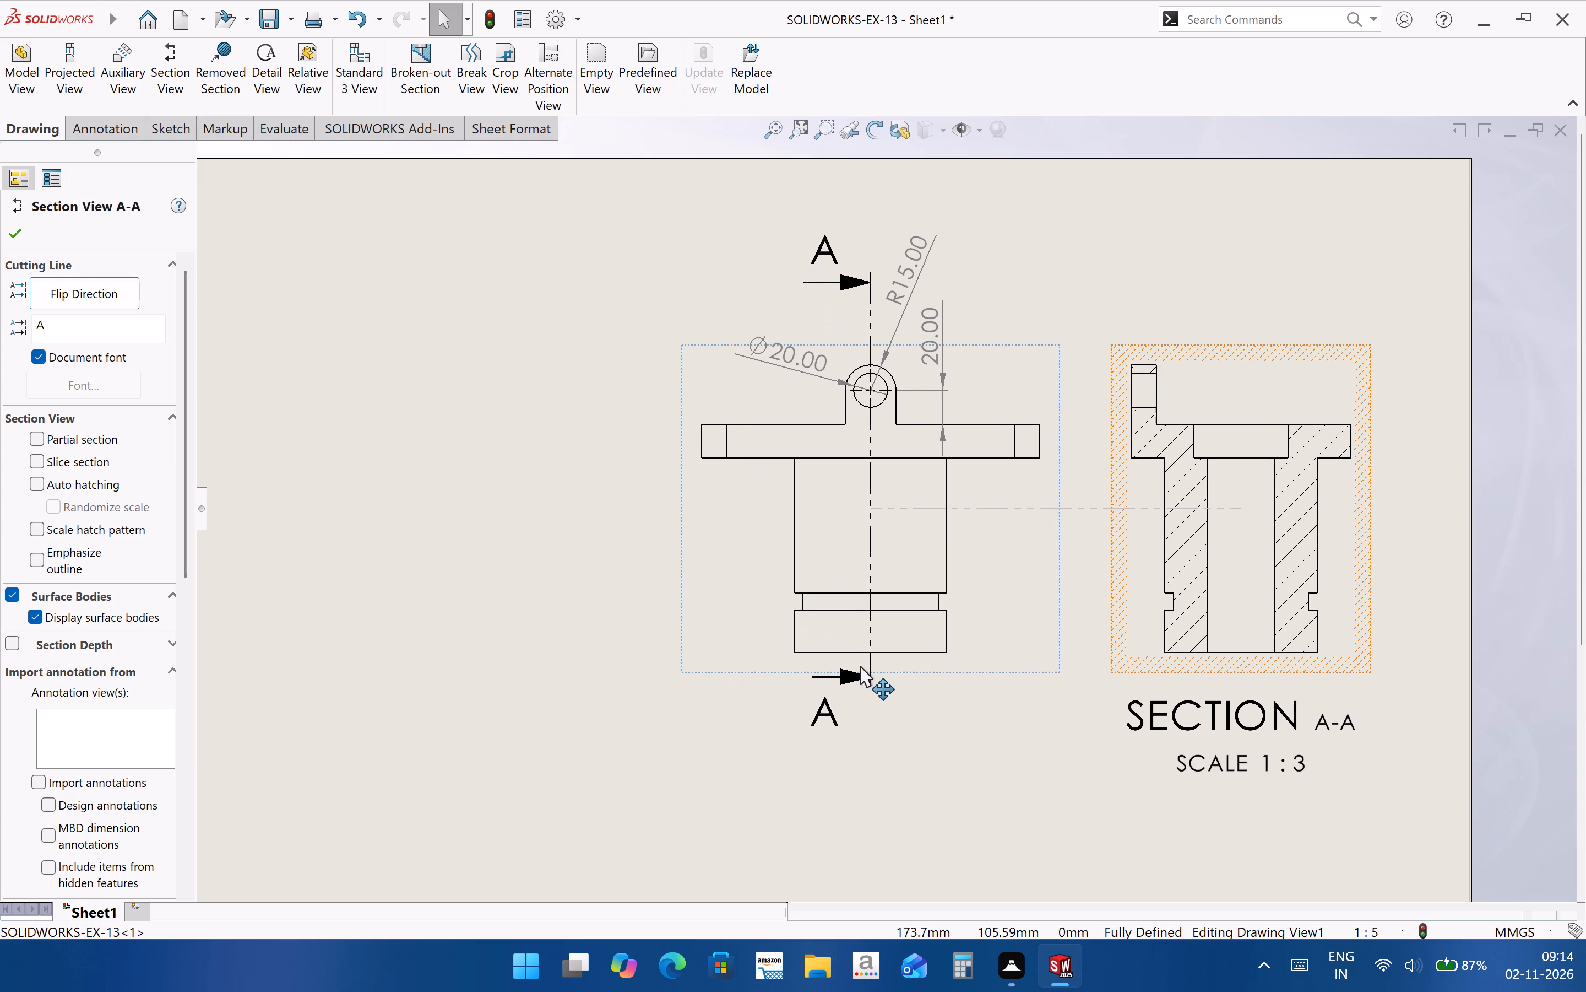
{"action": "left_click_drag", "start_coordinate": [860, 666], "coordinate": [849, 642]}
{"action": "left_click", "coordinate": [937, 774]}
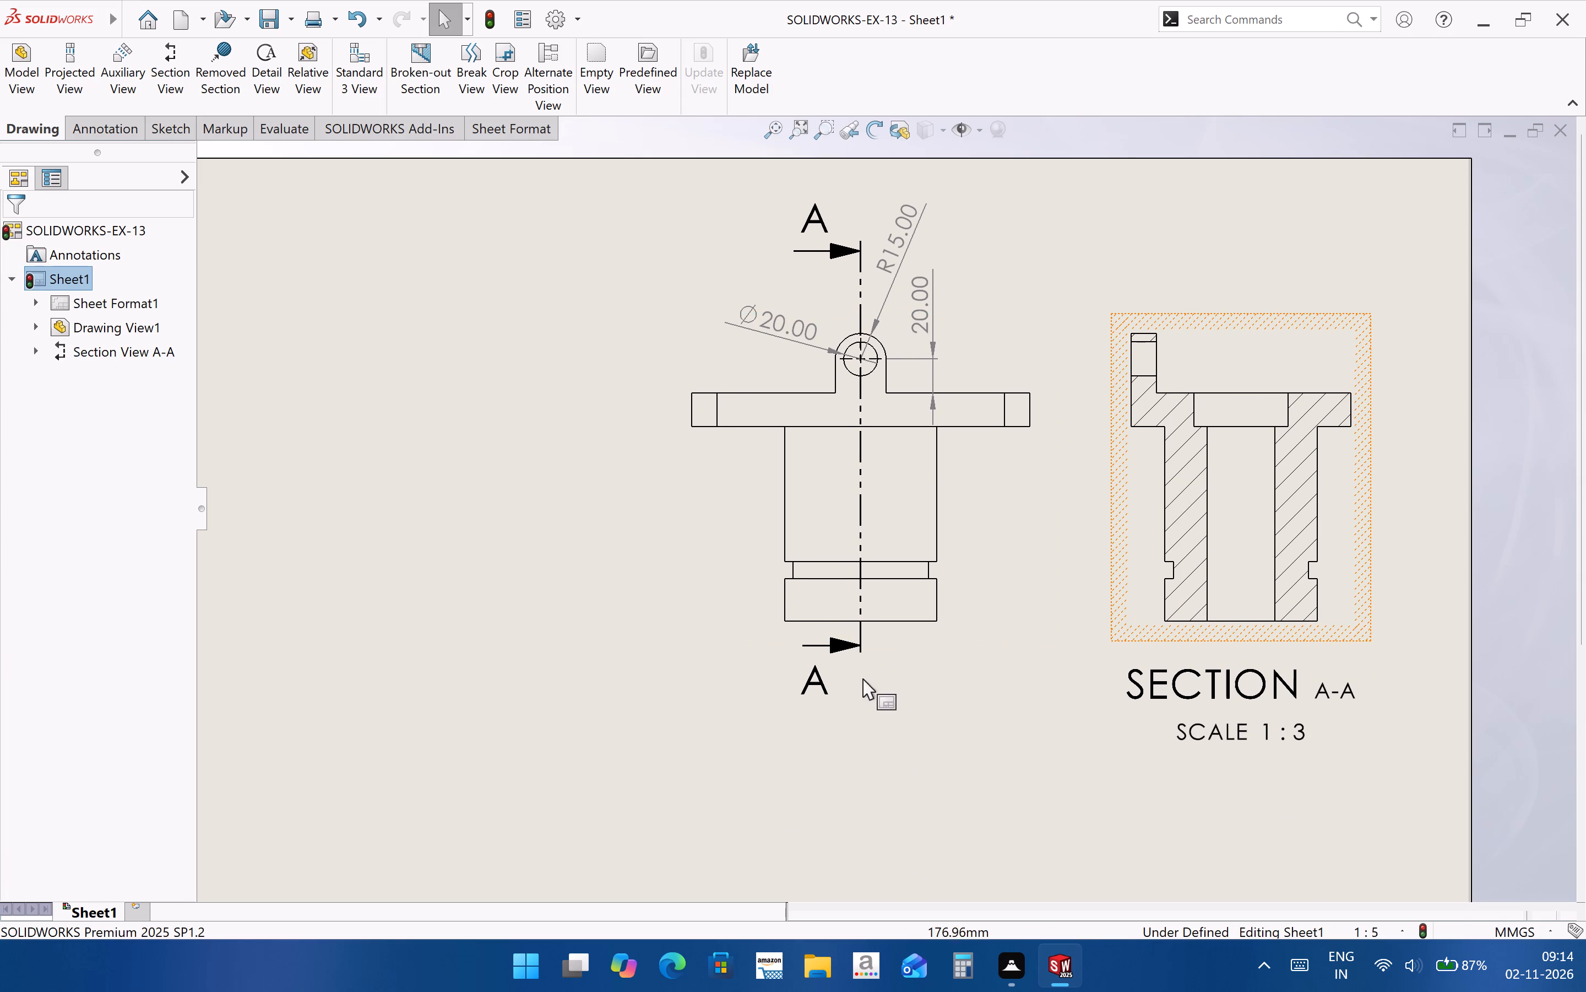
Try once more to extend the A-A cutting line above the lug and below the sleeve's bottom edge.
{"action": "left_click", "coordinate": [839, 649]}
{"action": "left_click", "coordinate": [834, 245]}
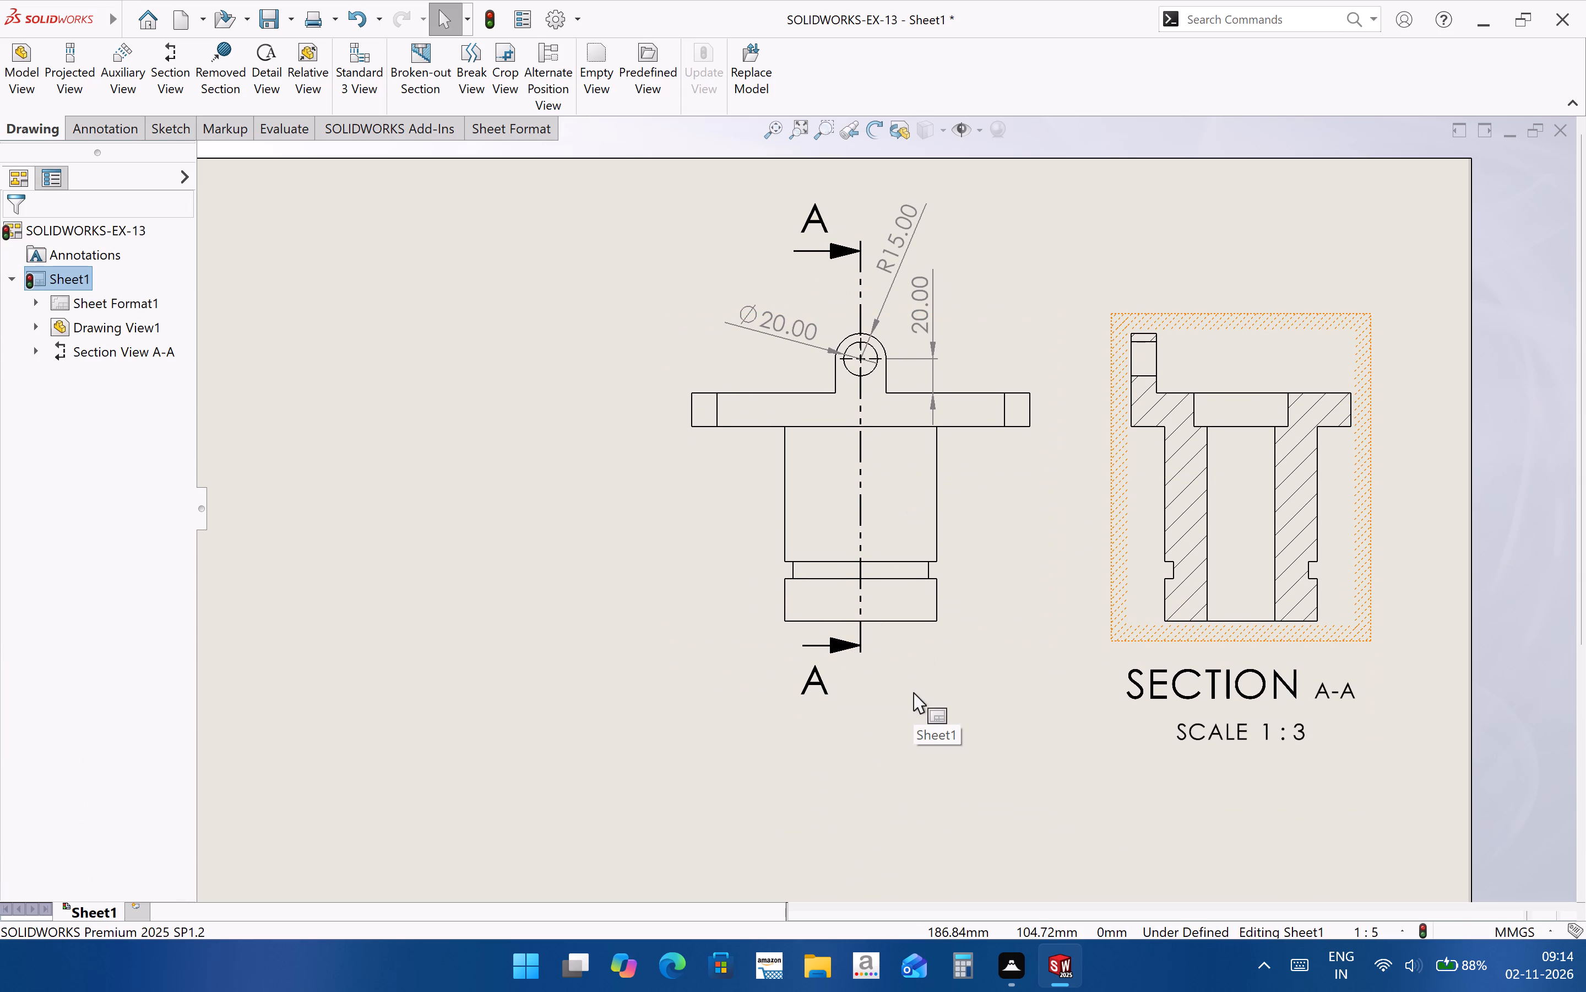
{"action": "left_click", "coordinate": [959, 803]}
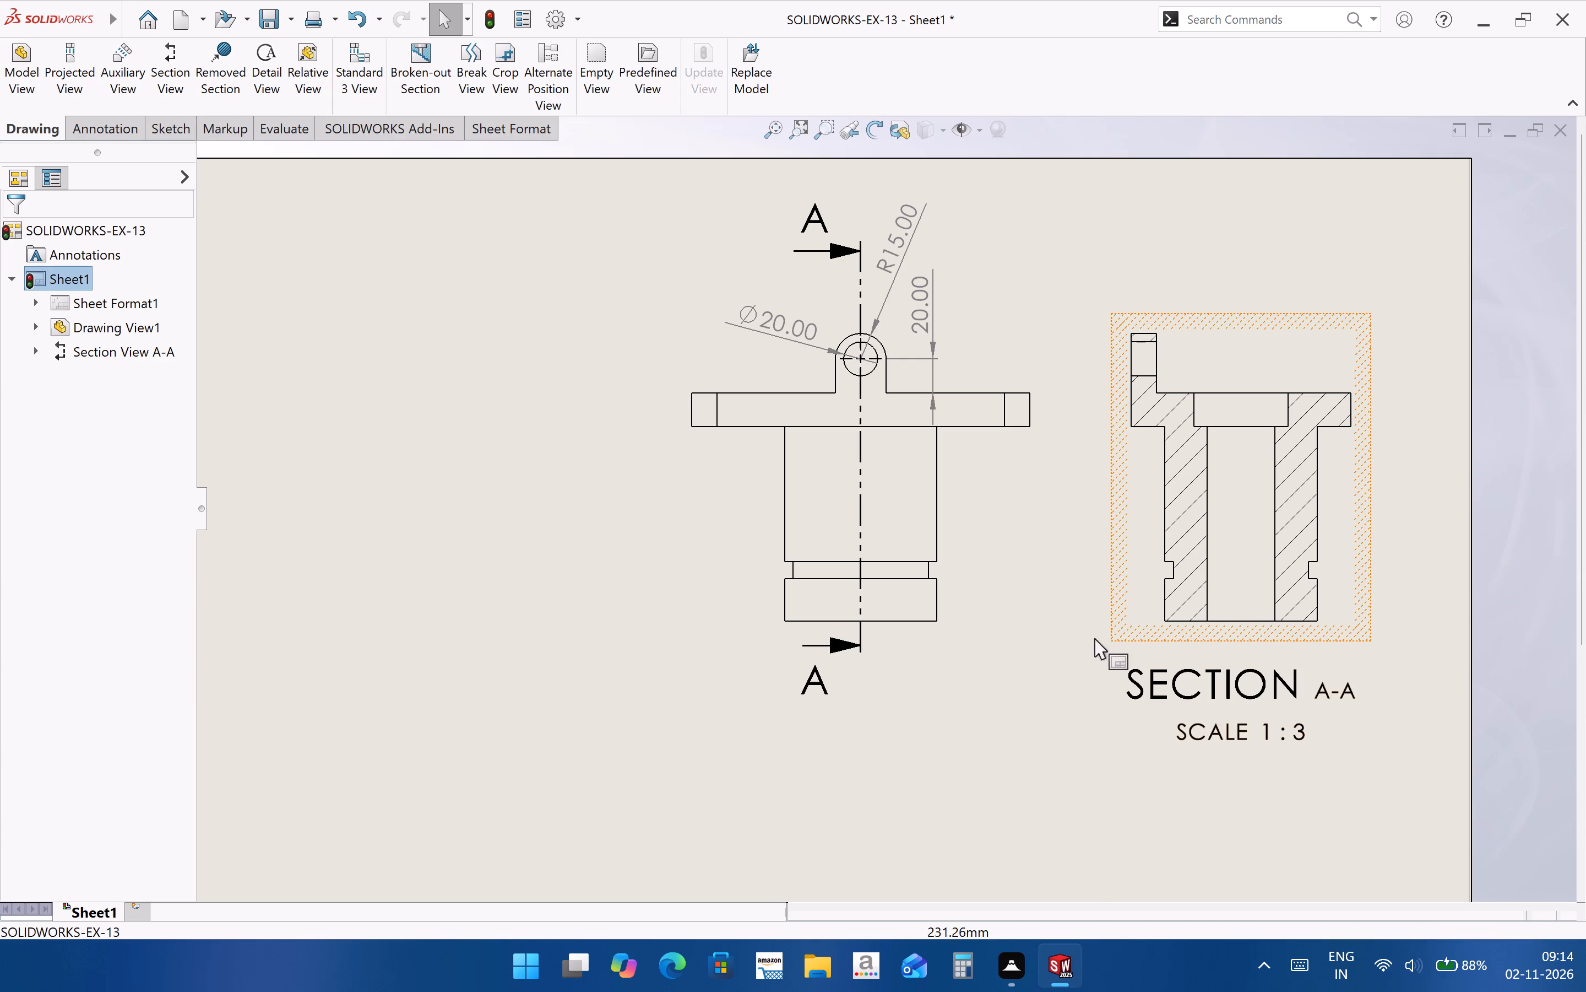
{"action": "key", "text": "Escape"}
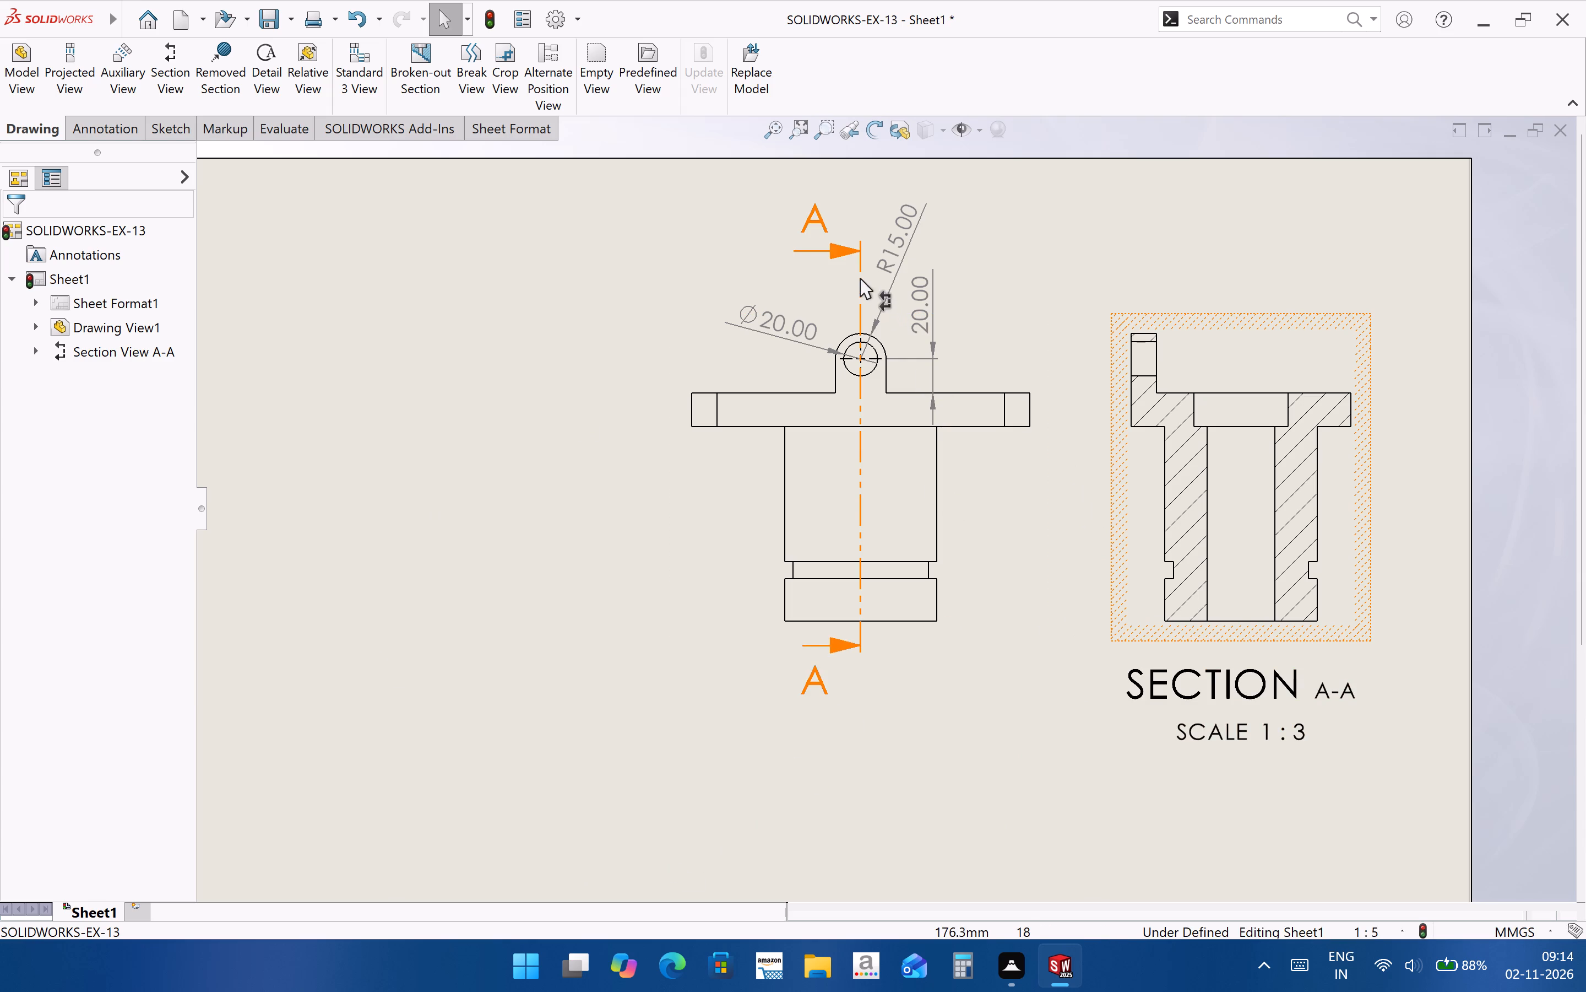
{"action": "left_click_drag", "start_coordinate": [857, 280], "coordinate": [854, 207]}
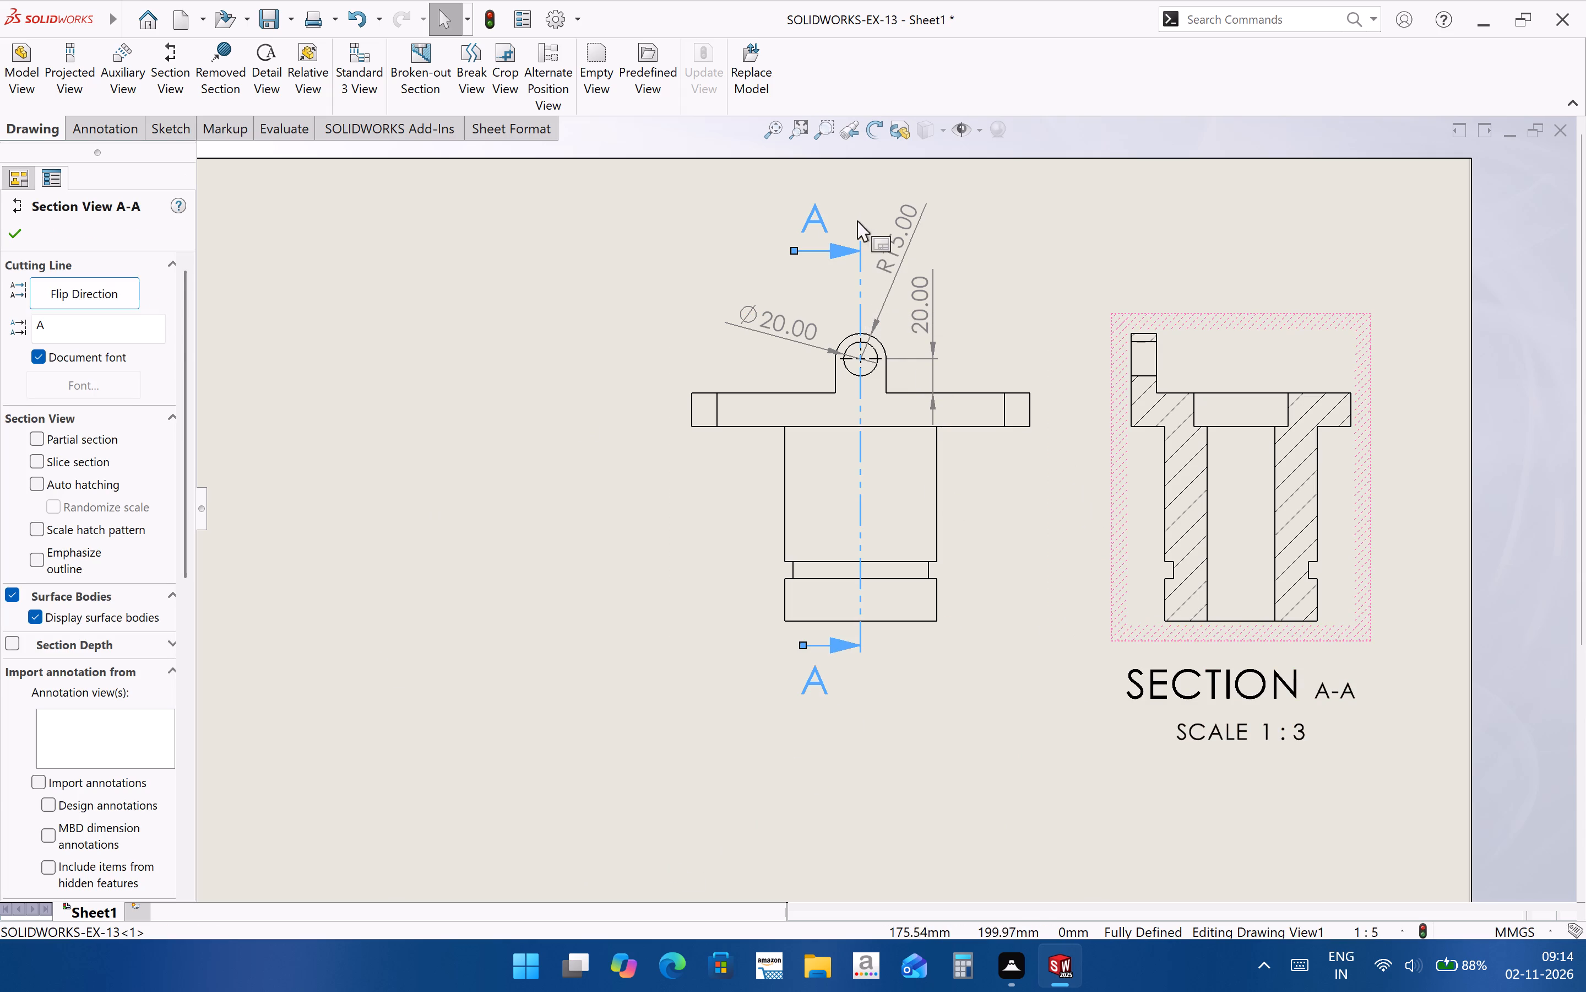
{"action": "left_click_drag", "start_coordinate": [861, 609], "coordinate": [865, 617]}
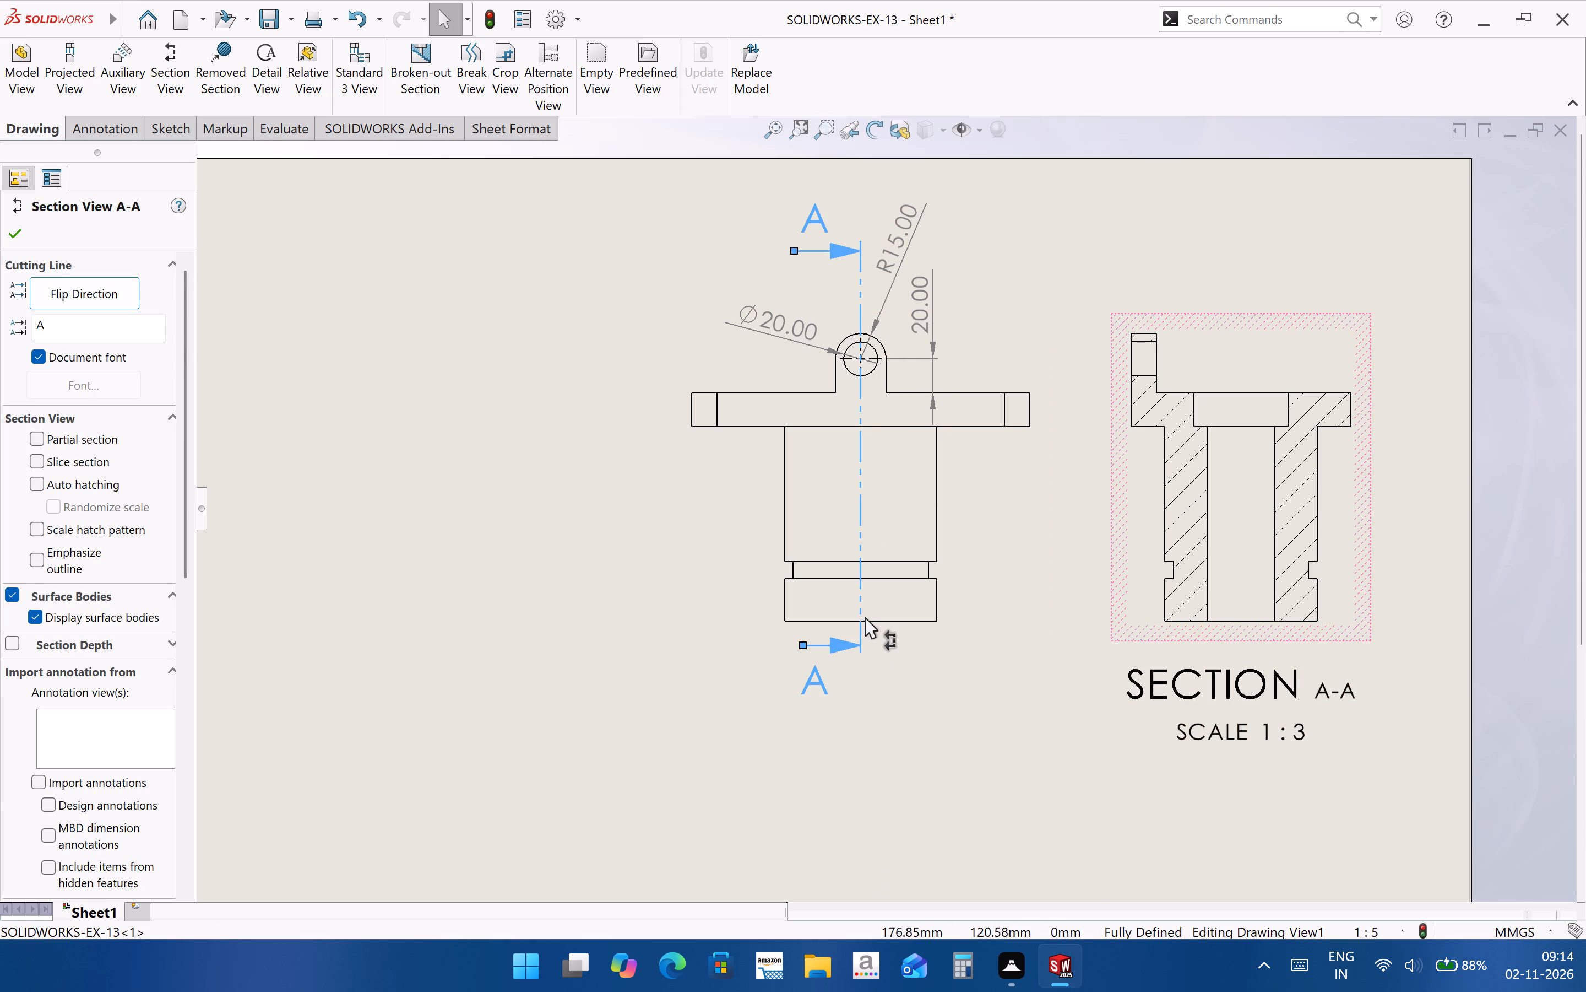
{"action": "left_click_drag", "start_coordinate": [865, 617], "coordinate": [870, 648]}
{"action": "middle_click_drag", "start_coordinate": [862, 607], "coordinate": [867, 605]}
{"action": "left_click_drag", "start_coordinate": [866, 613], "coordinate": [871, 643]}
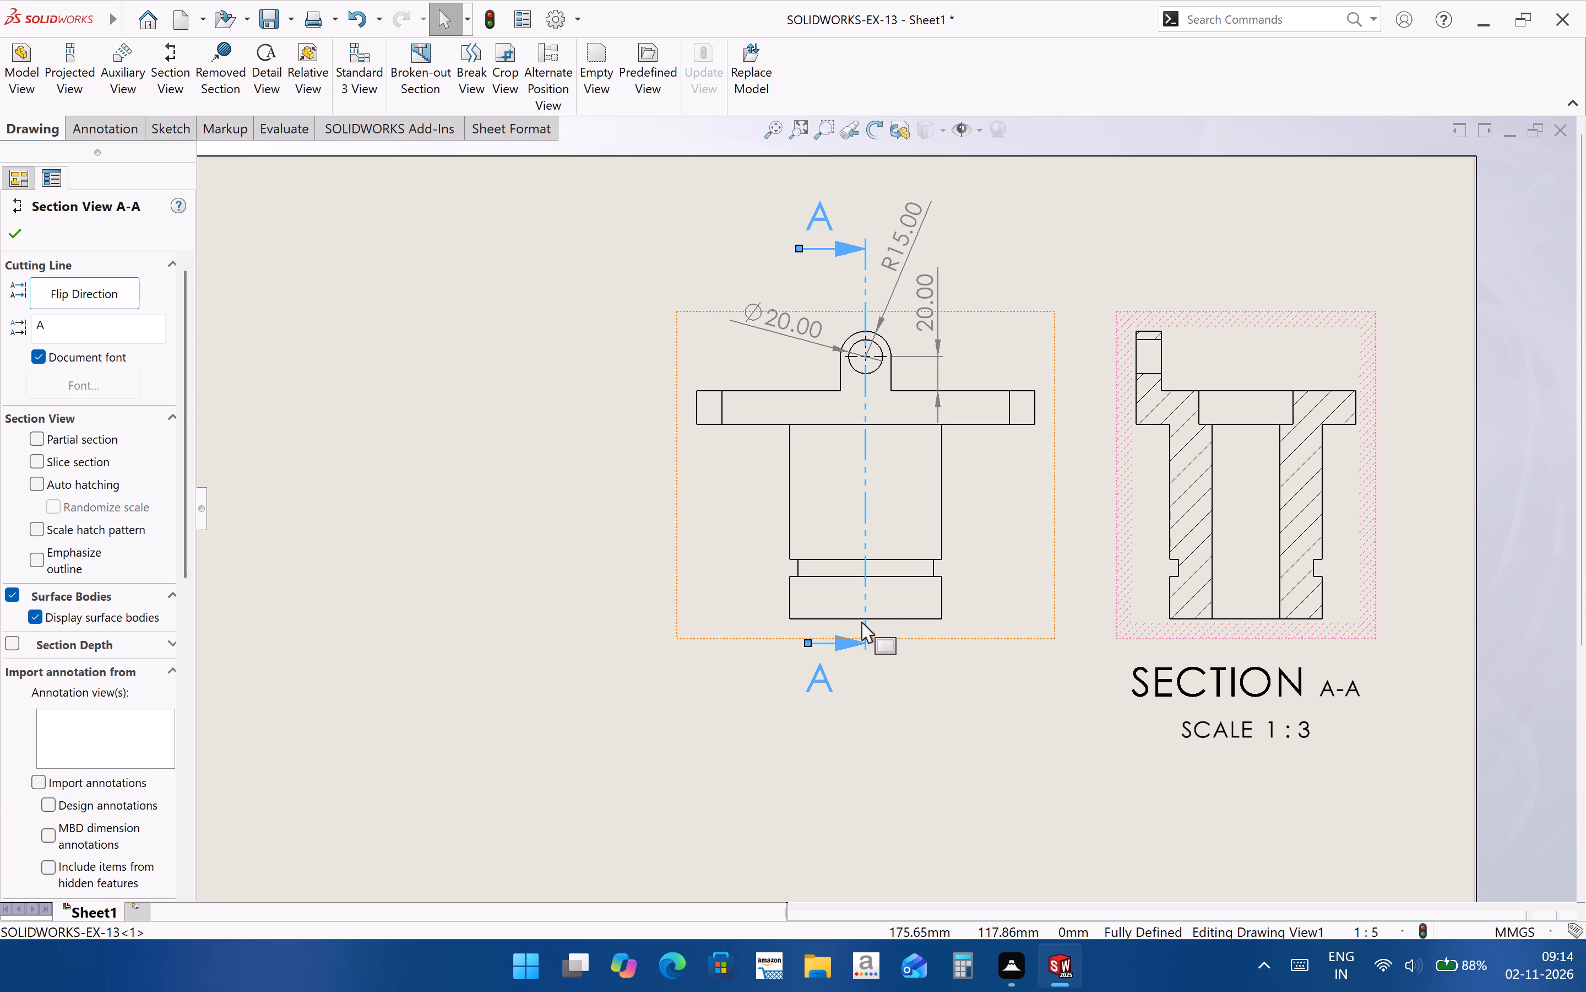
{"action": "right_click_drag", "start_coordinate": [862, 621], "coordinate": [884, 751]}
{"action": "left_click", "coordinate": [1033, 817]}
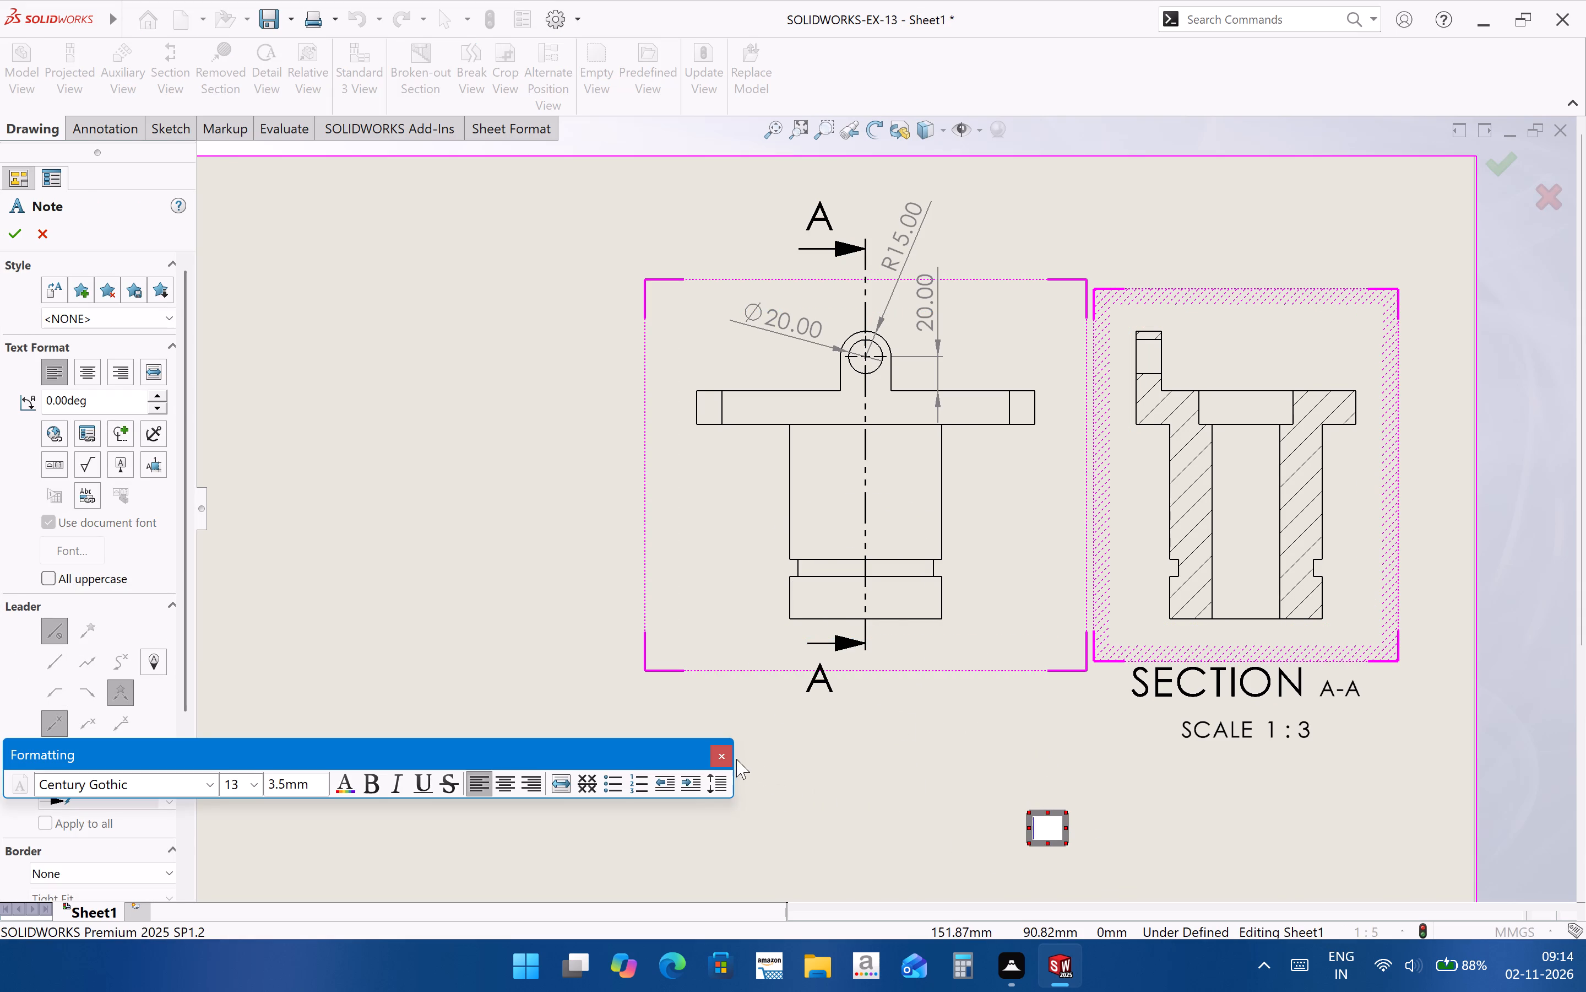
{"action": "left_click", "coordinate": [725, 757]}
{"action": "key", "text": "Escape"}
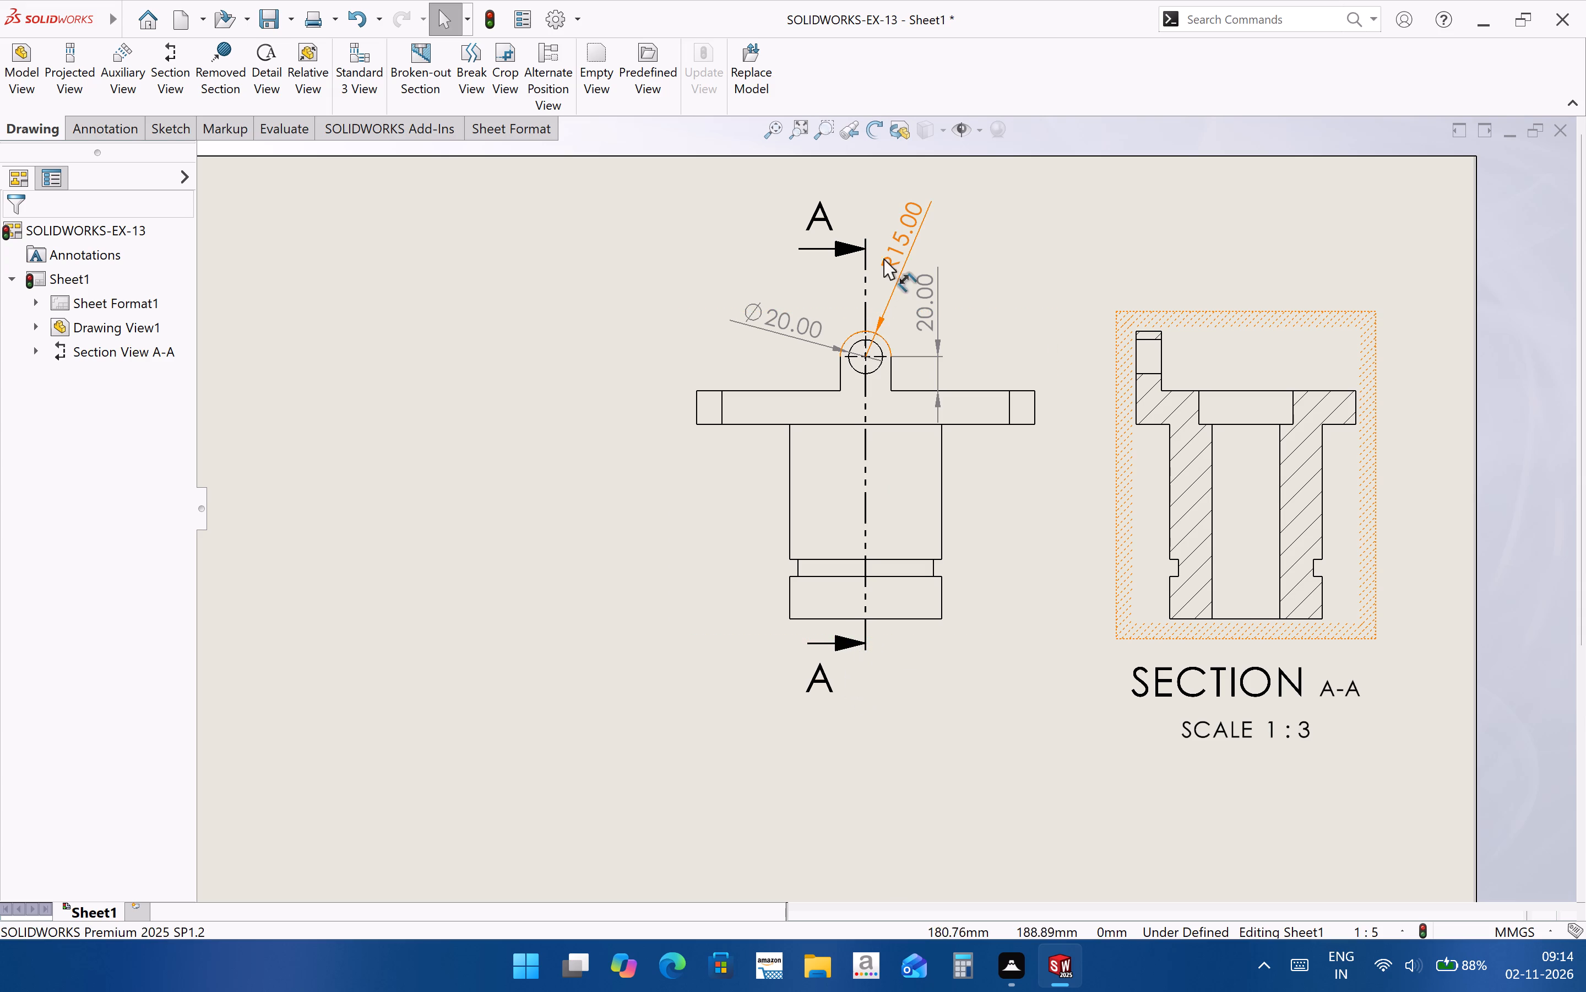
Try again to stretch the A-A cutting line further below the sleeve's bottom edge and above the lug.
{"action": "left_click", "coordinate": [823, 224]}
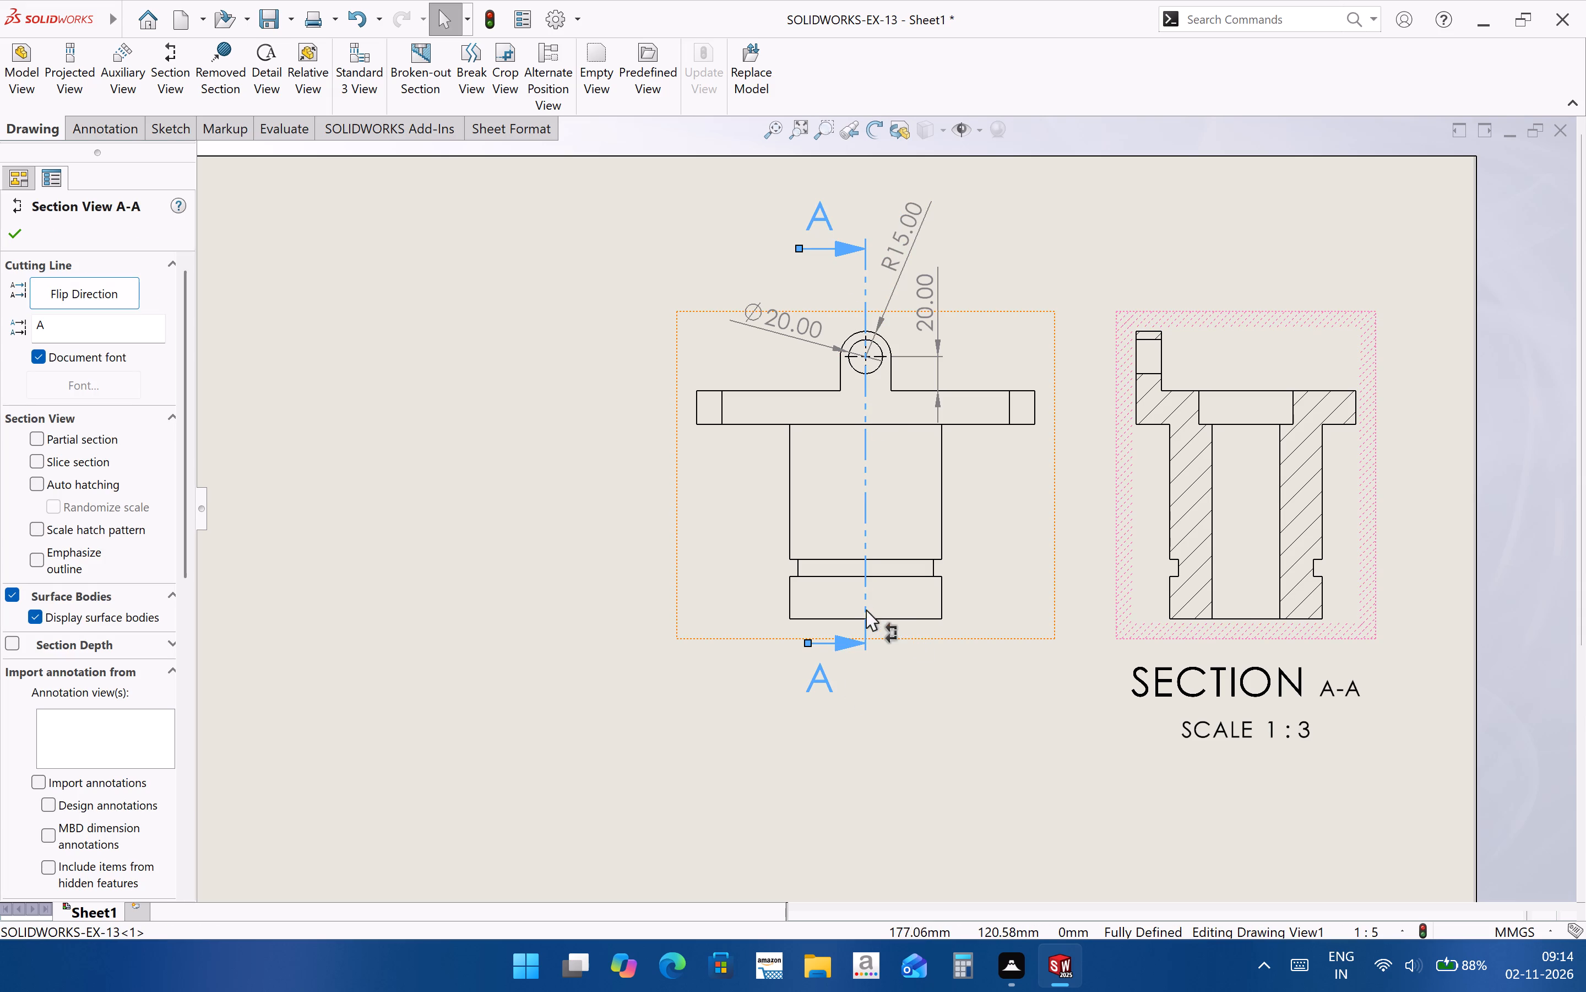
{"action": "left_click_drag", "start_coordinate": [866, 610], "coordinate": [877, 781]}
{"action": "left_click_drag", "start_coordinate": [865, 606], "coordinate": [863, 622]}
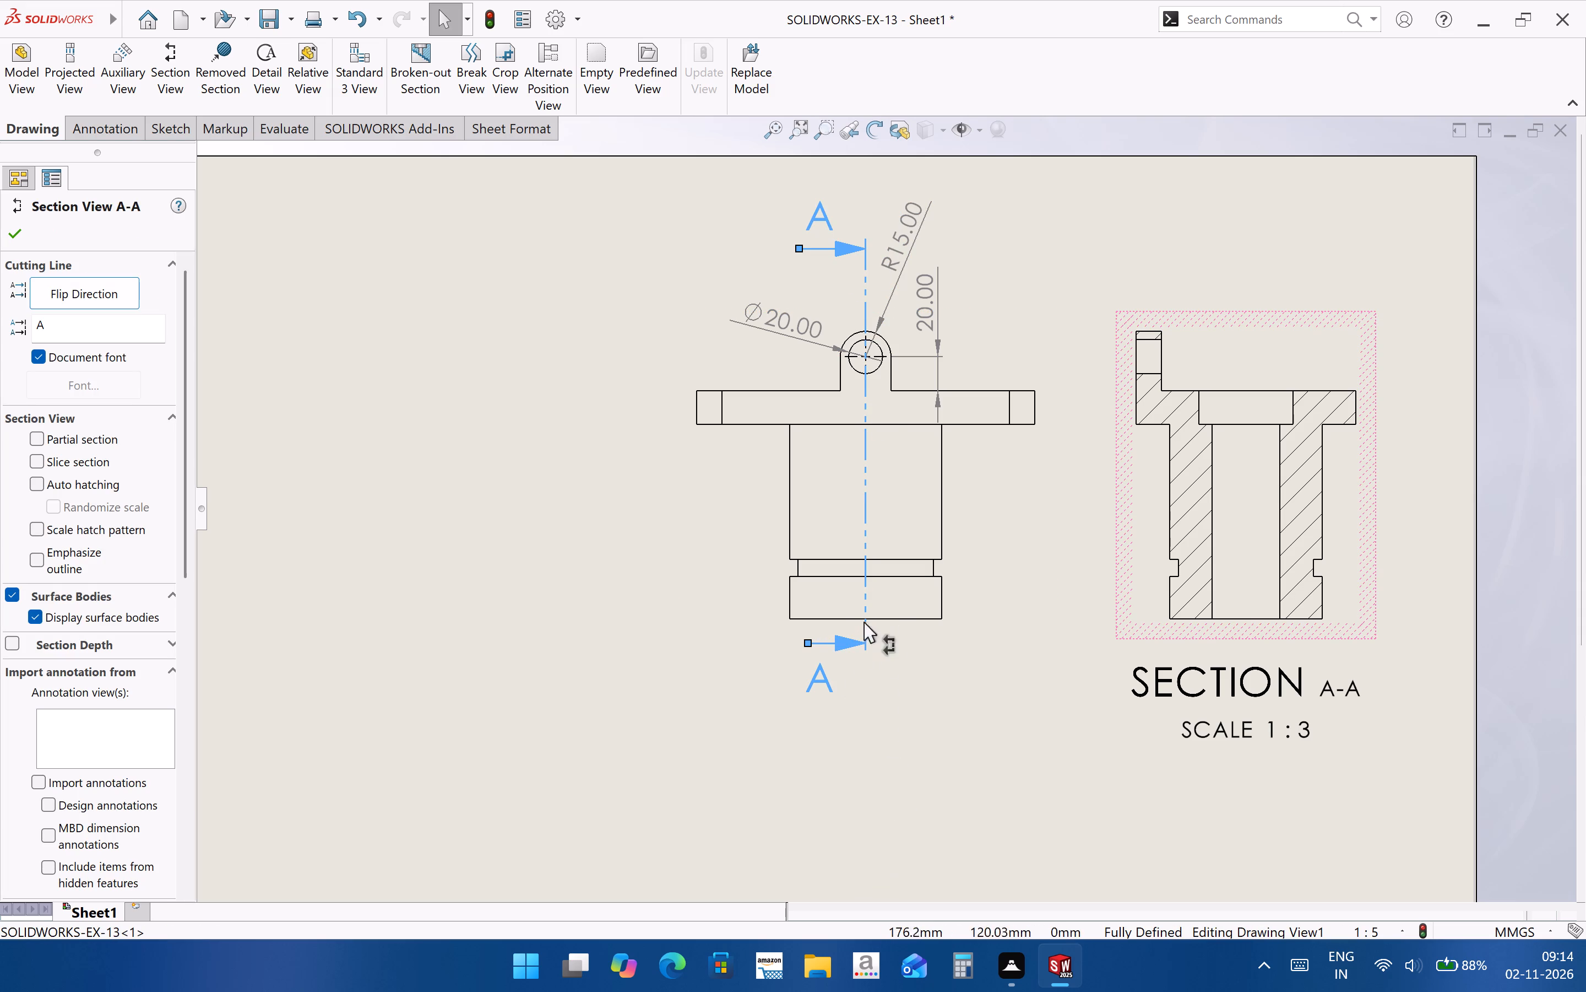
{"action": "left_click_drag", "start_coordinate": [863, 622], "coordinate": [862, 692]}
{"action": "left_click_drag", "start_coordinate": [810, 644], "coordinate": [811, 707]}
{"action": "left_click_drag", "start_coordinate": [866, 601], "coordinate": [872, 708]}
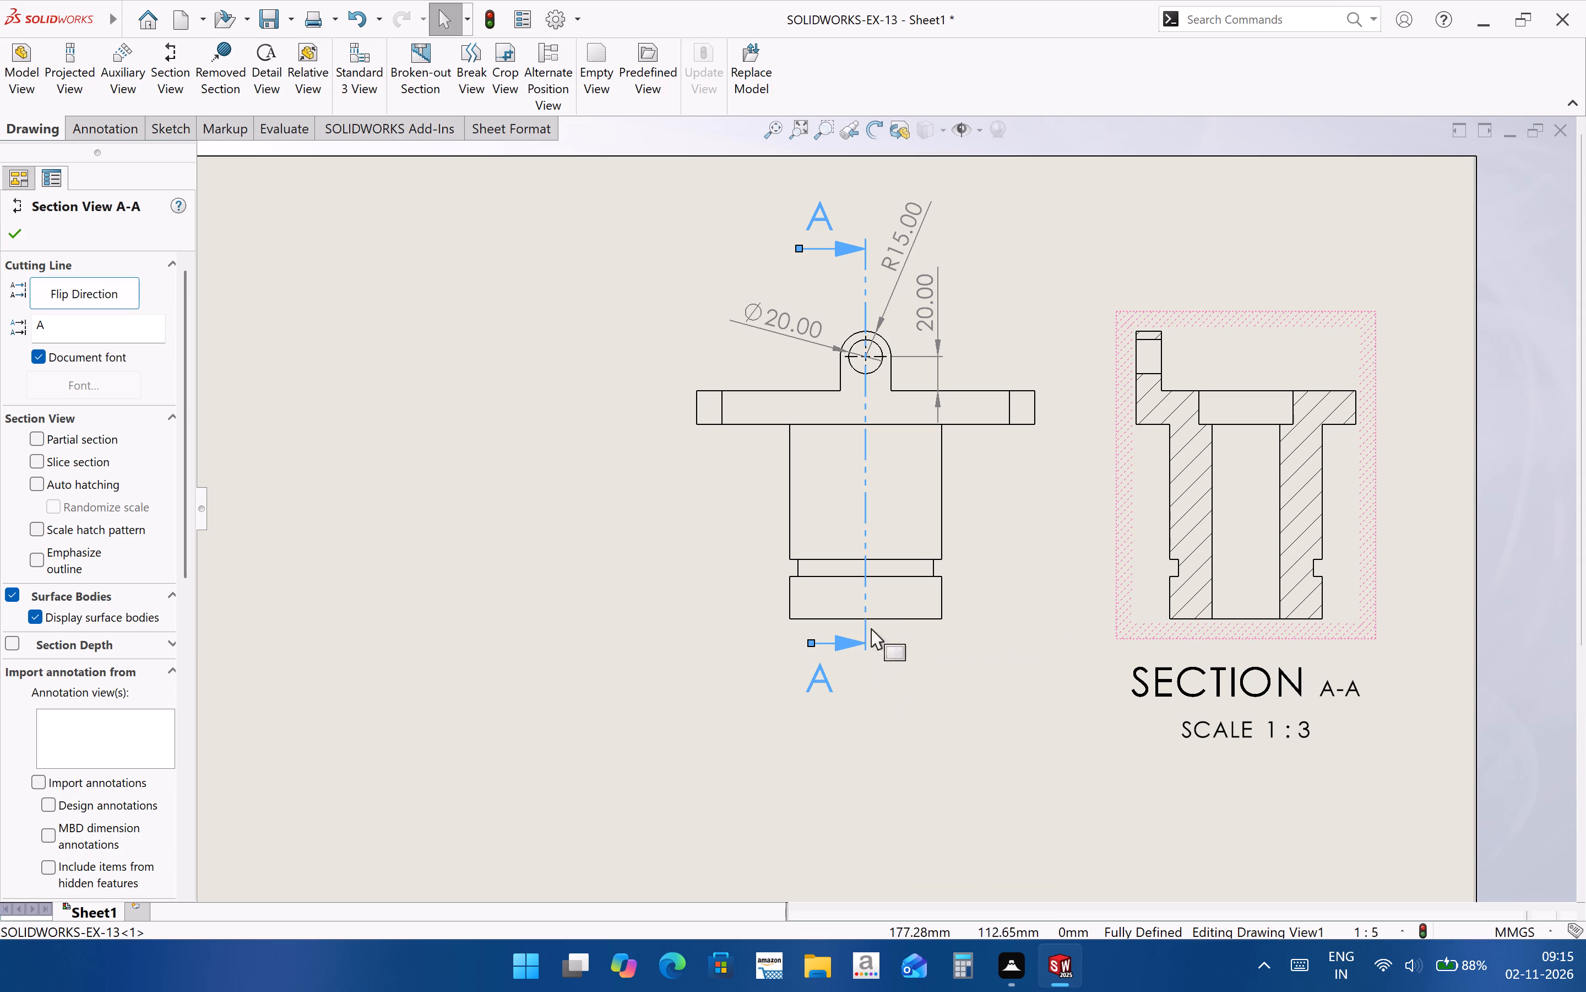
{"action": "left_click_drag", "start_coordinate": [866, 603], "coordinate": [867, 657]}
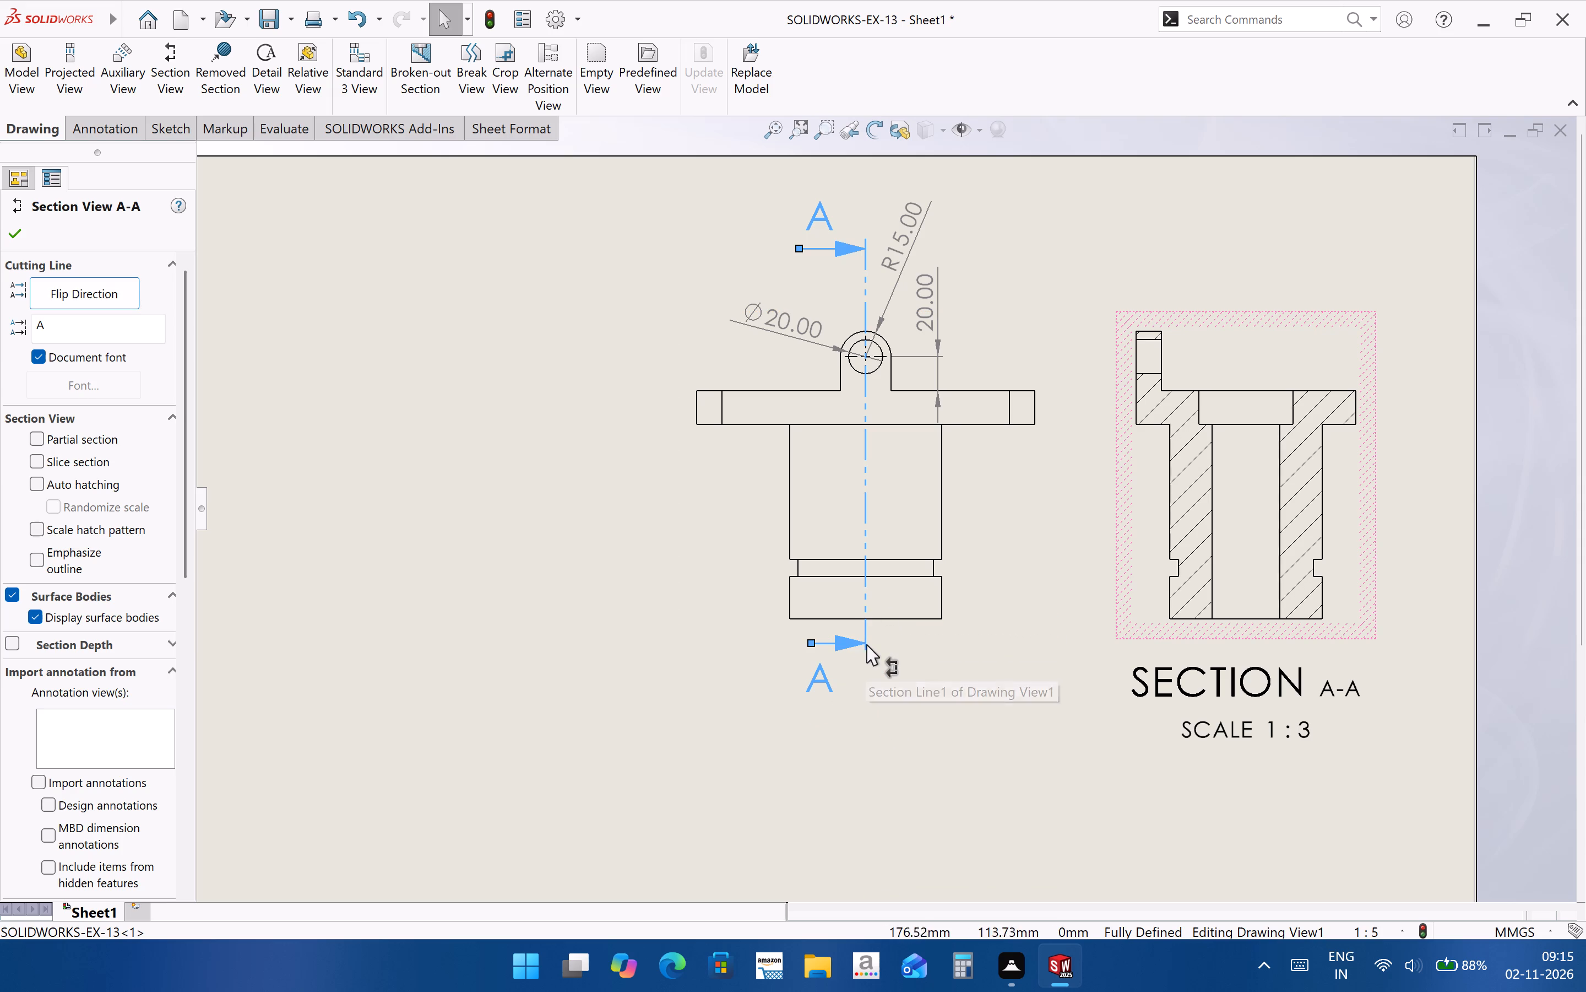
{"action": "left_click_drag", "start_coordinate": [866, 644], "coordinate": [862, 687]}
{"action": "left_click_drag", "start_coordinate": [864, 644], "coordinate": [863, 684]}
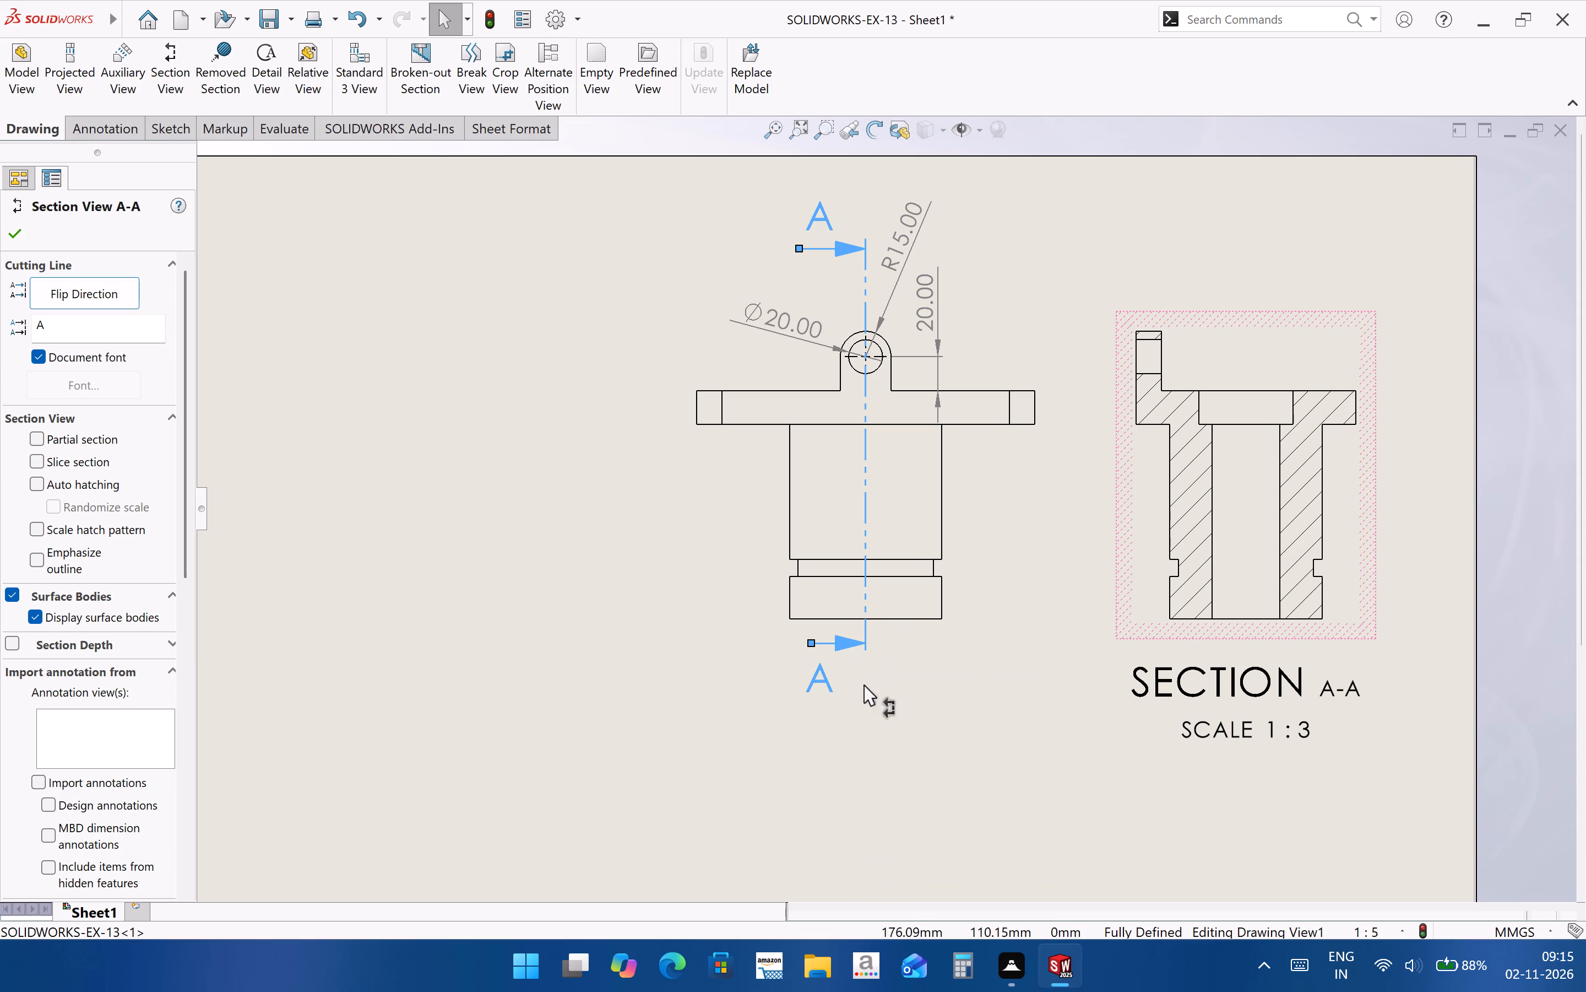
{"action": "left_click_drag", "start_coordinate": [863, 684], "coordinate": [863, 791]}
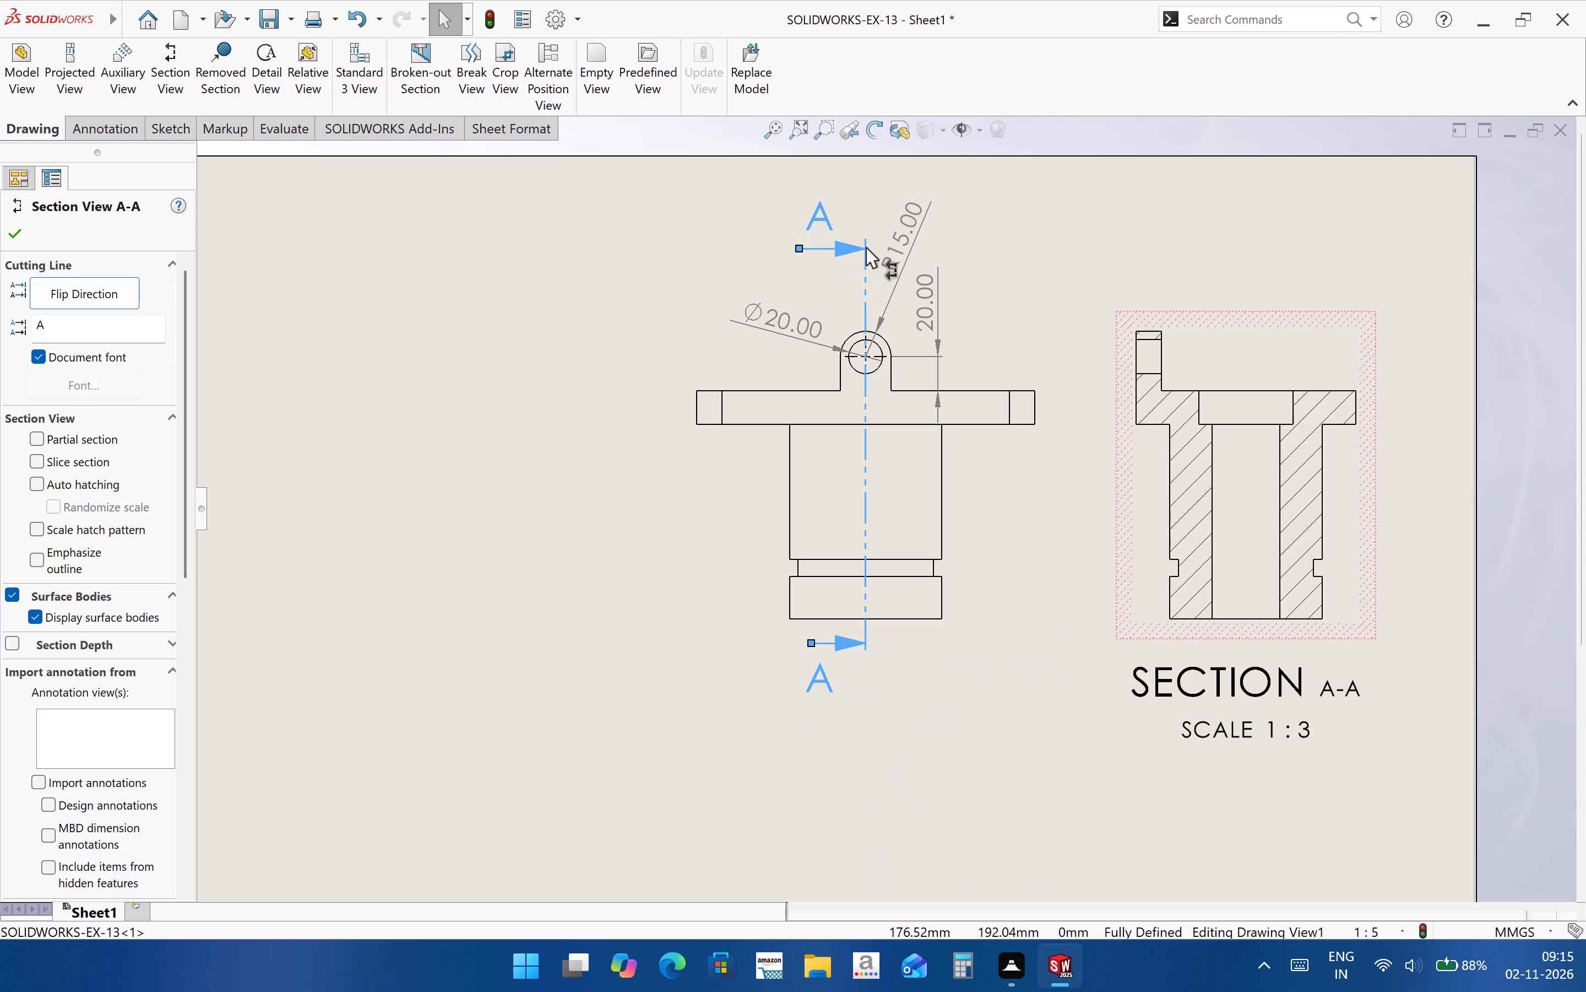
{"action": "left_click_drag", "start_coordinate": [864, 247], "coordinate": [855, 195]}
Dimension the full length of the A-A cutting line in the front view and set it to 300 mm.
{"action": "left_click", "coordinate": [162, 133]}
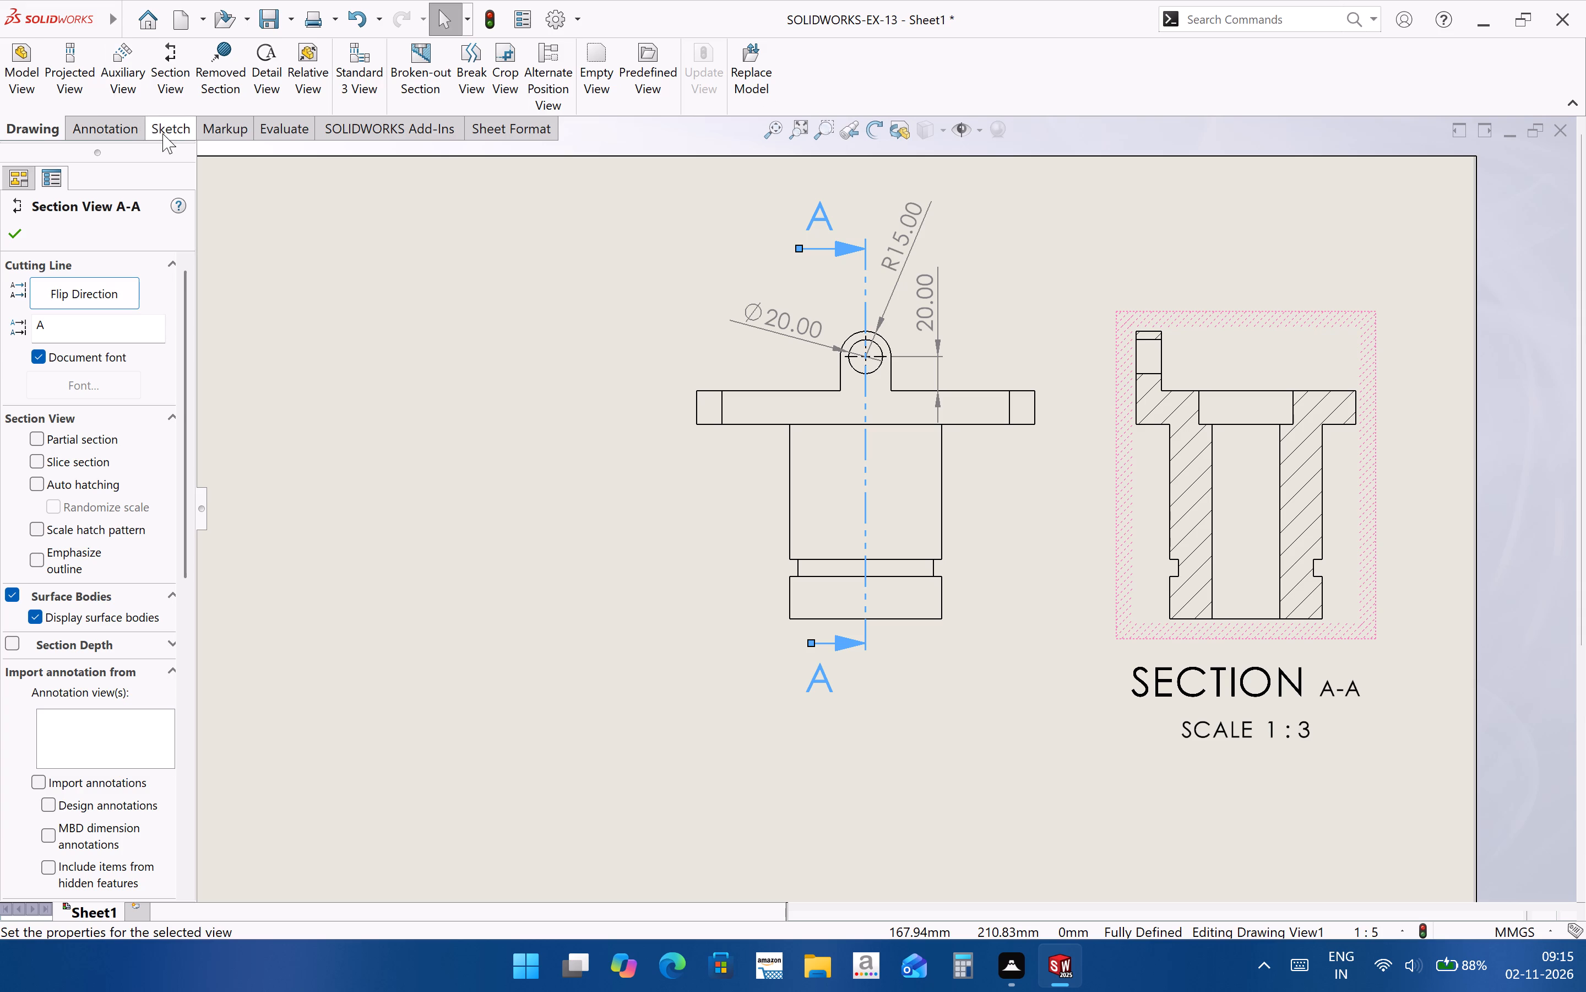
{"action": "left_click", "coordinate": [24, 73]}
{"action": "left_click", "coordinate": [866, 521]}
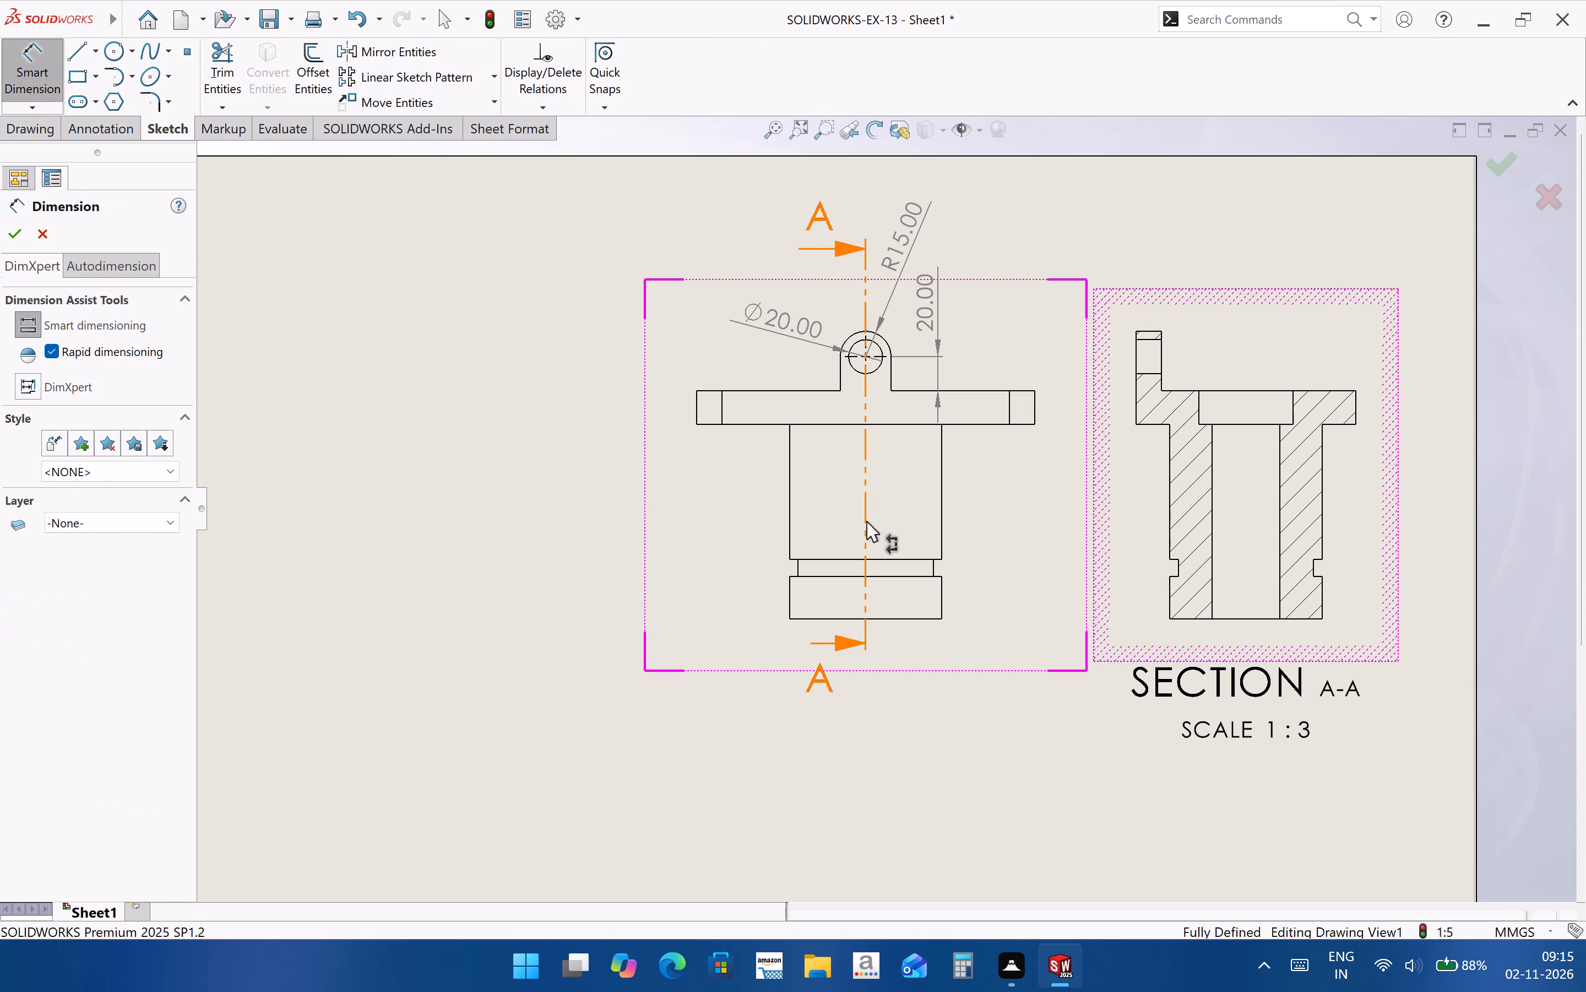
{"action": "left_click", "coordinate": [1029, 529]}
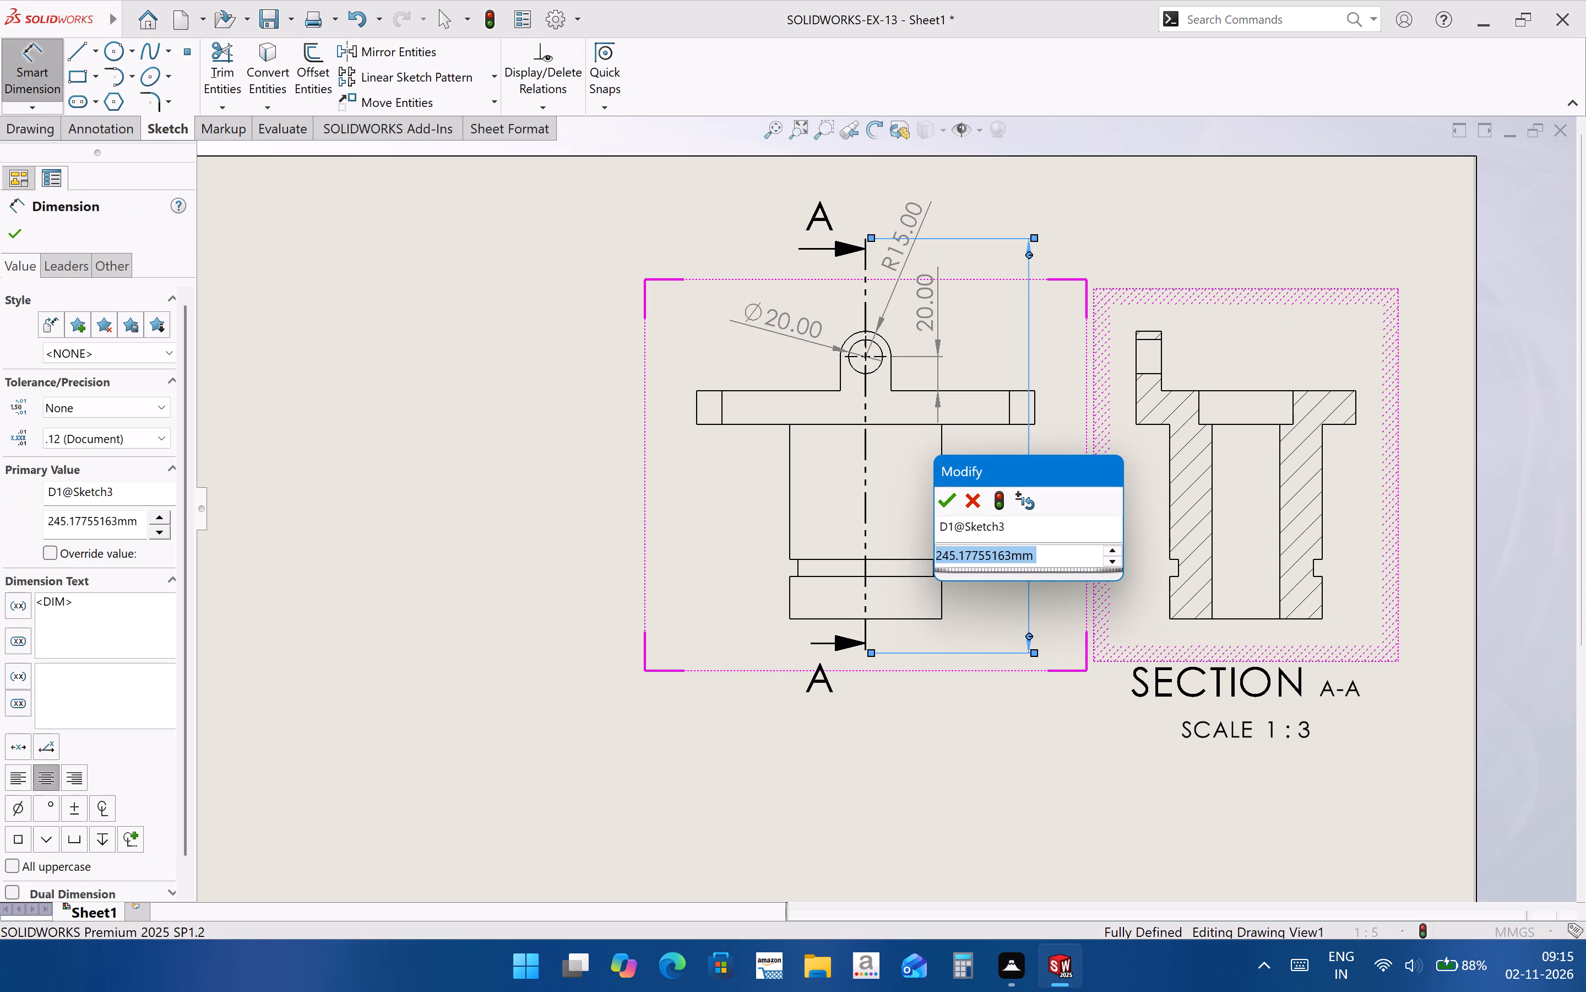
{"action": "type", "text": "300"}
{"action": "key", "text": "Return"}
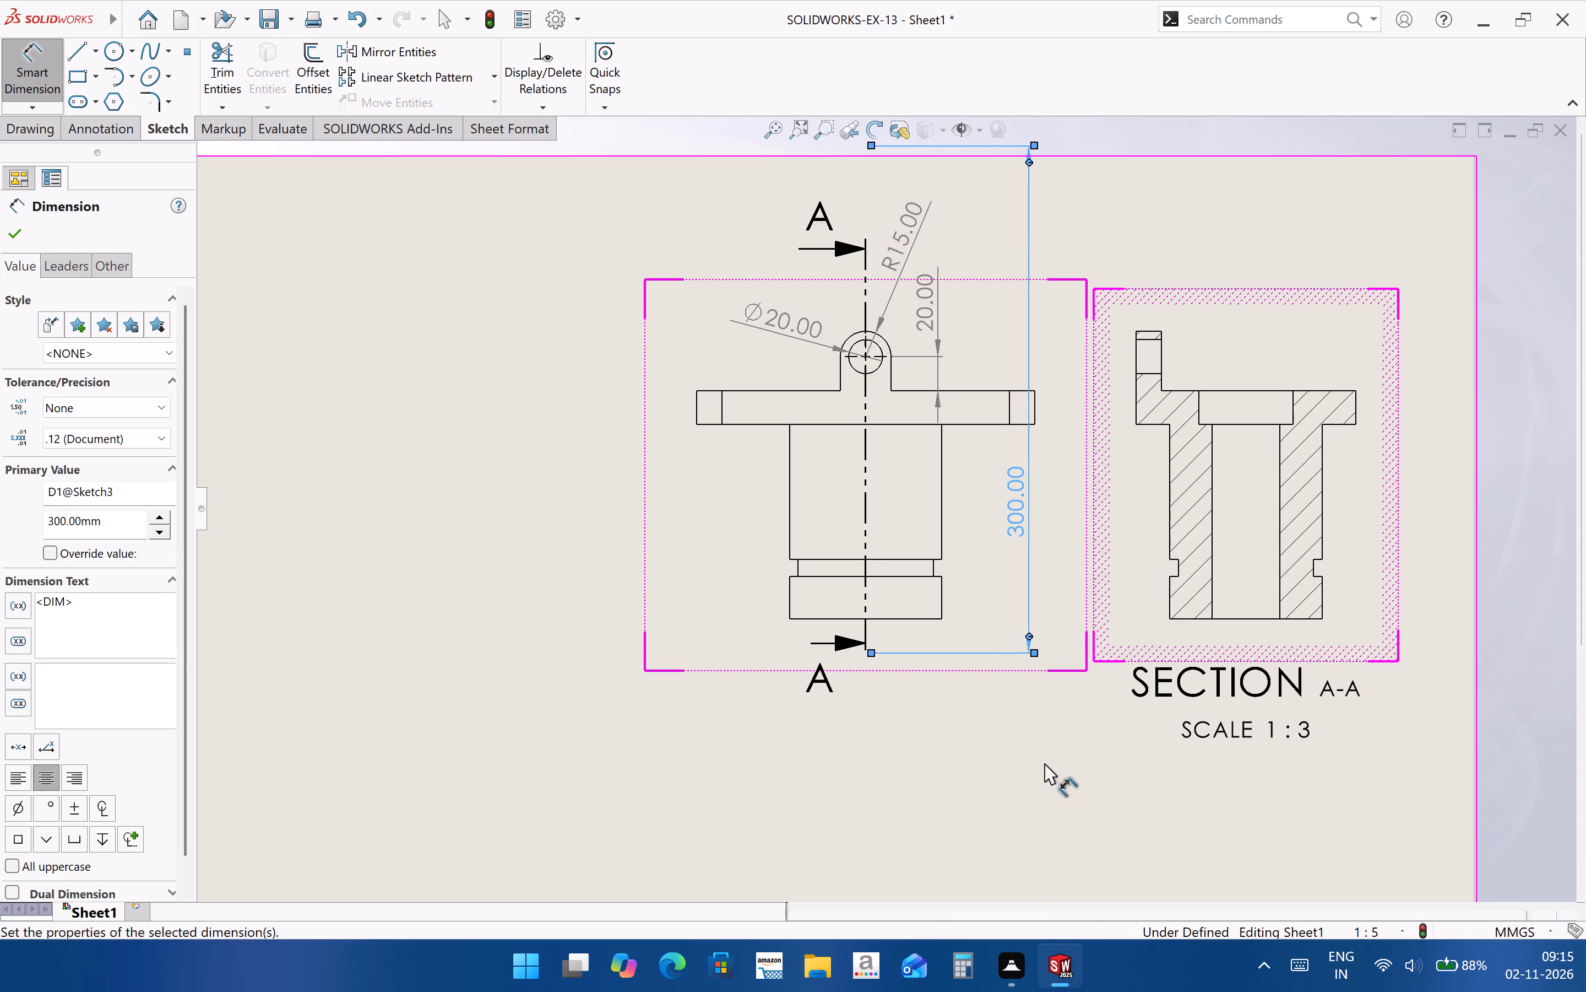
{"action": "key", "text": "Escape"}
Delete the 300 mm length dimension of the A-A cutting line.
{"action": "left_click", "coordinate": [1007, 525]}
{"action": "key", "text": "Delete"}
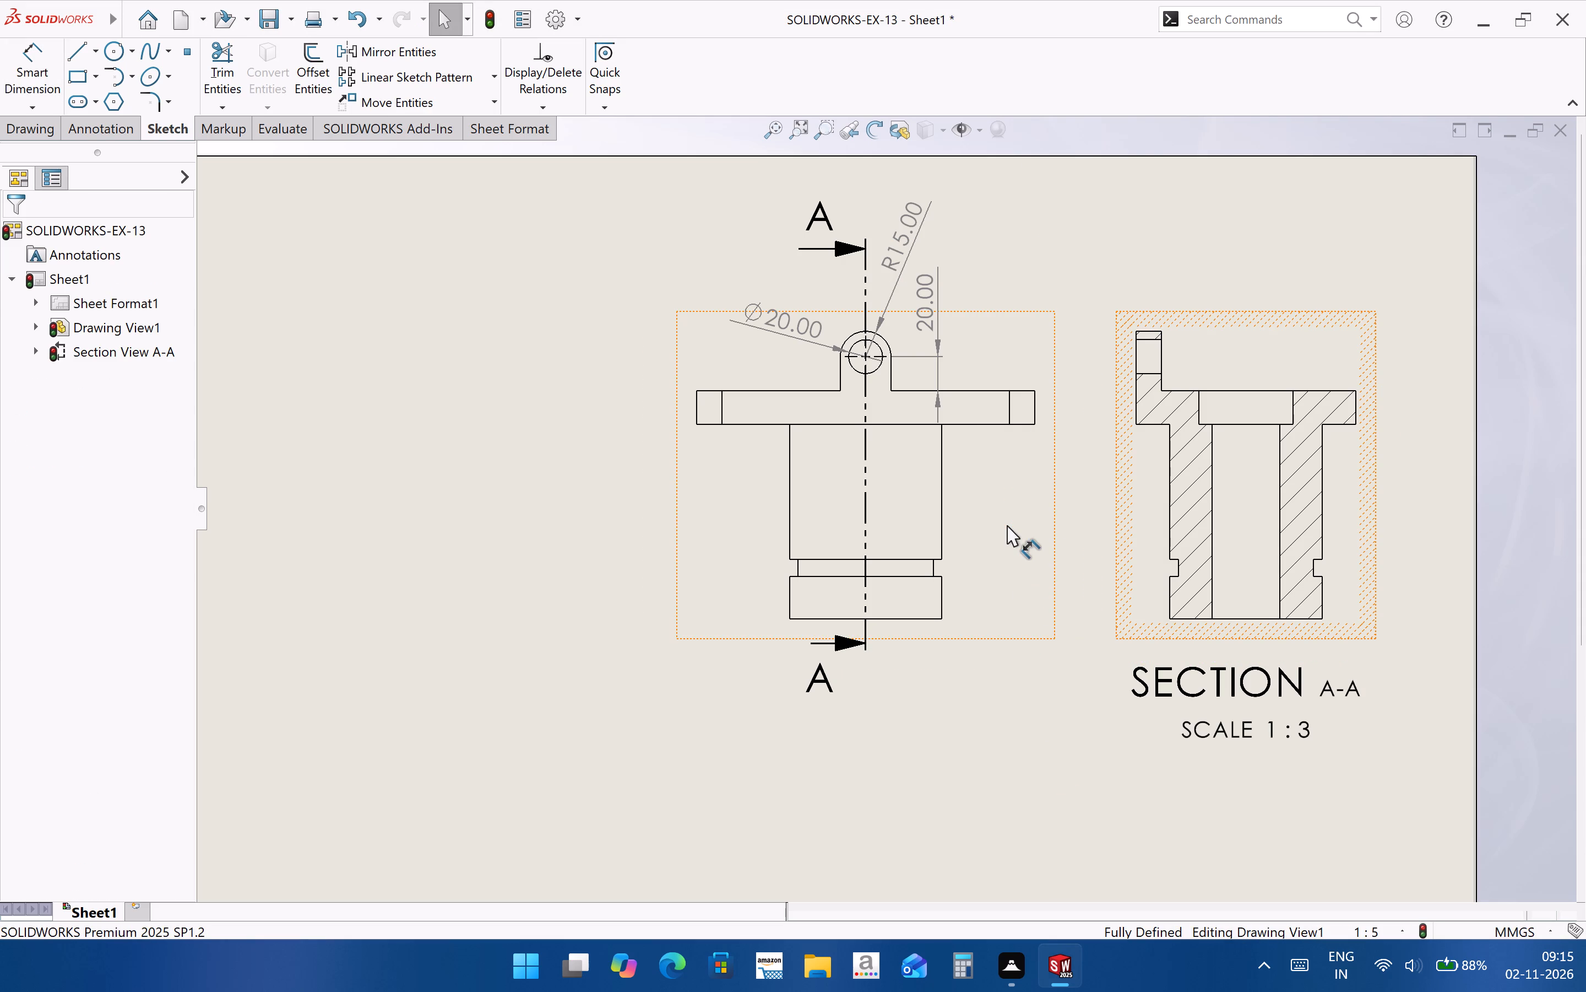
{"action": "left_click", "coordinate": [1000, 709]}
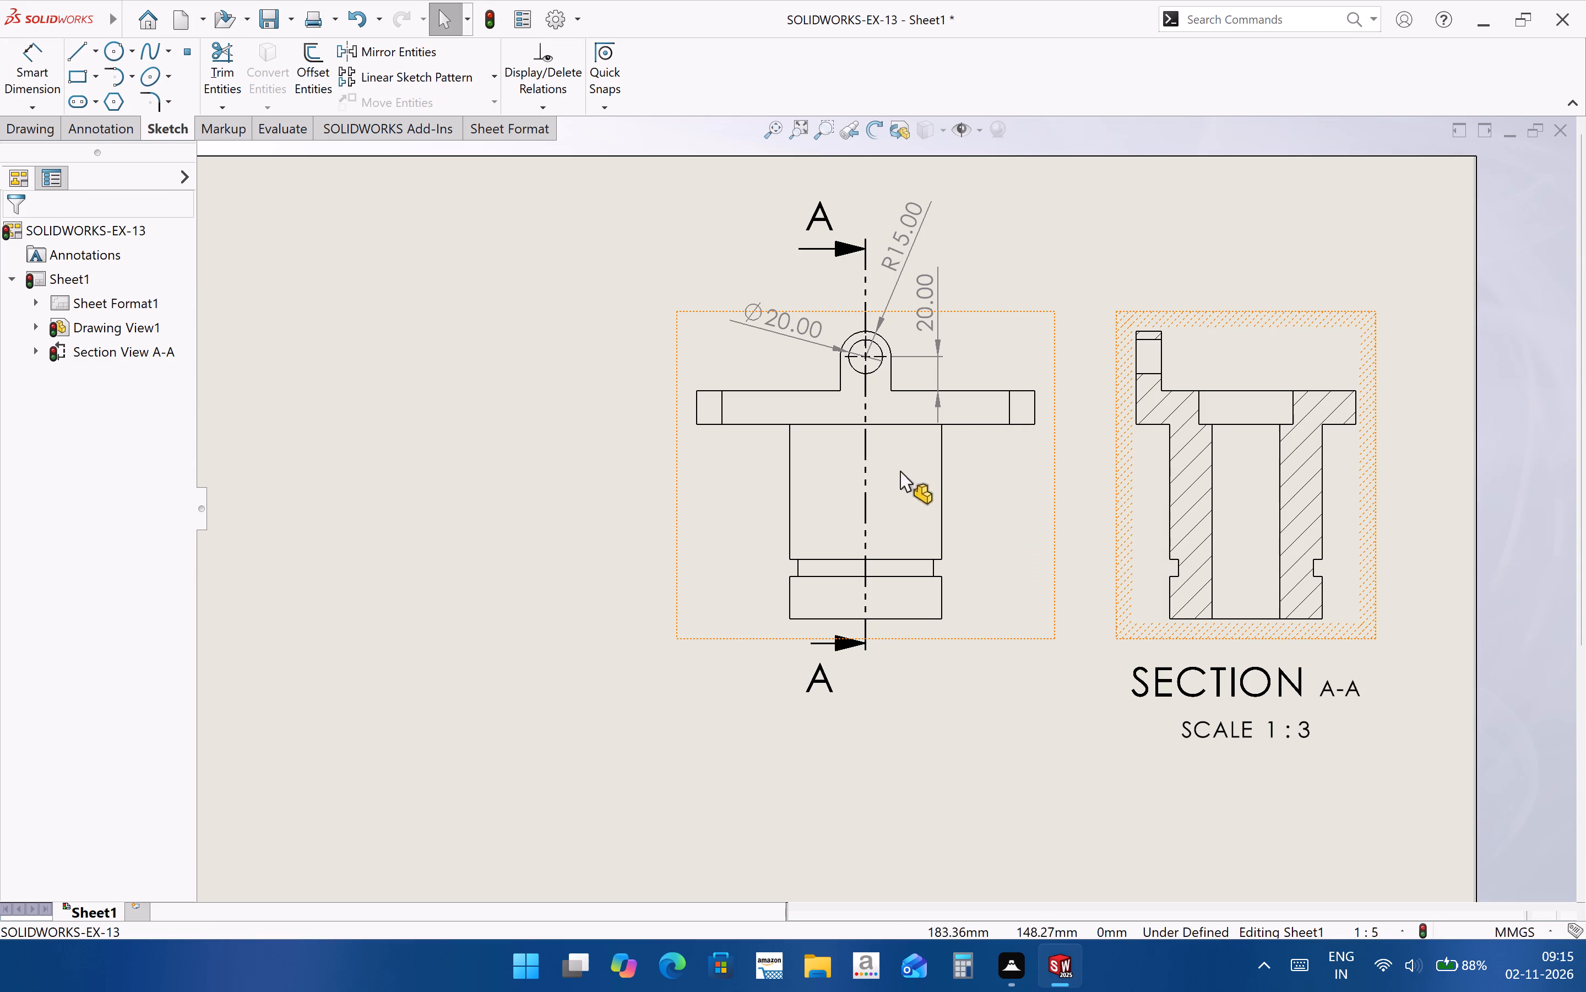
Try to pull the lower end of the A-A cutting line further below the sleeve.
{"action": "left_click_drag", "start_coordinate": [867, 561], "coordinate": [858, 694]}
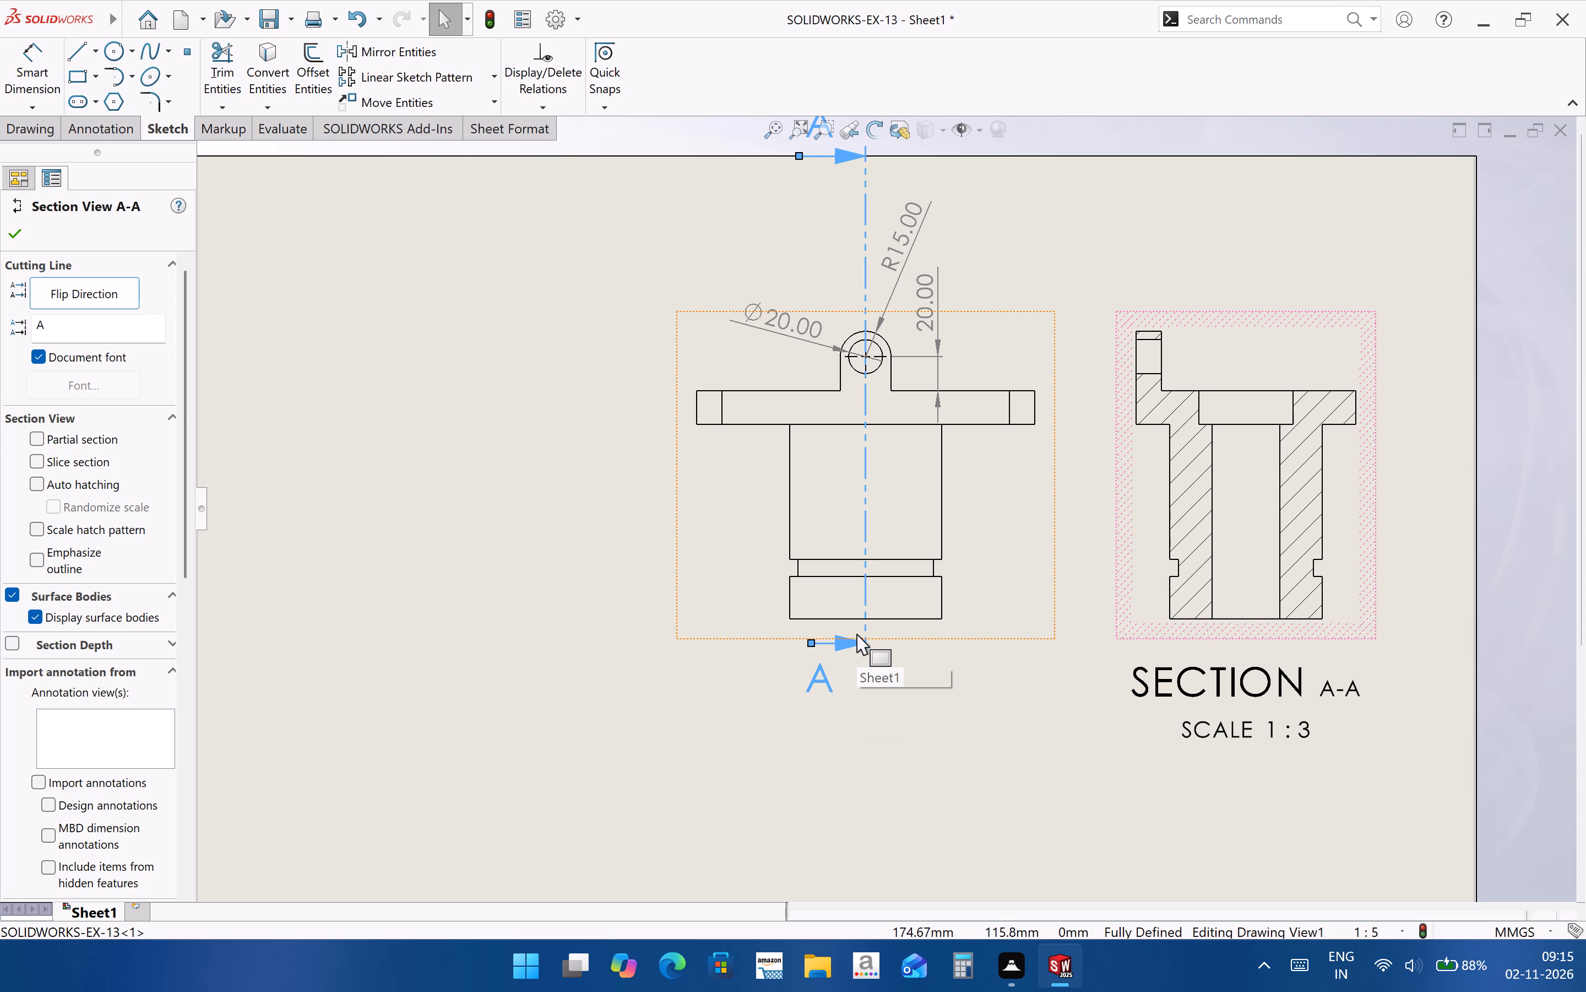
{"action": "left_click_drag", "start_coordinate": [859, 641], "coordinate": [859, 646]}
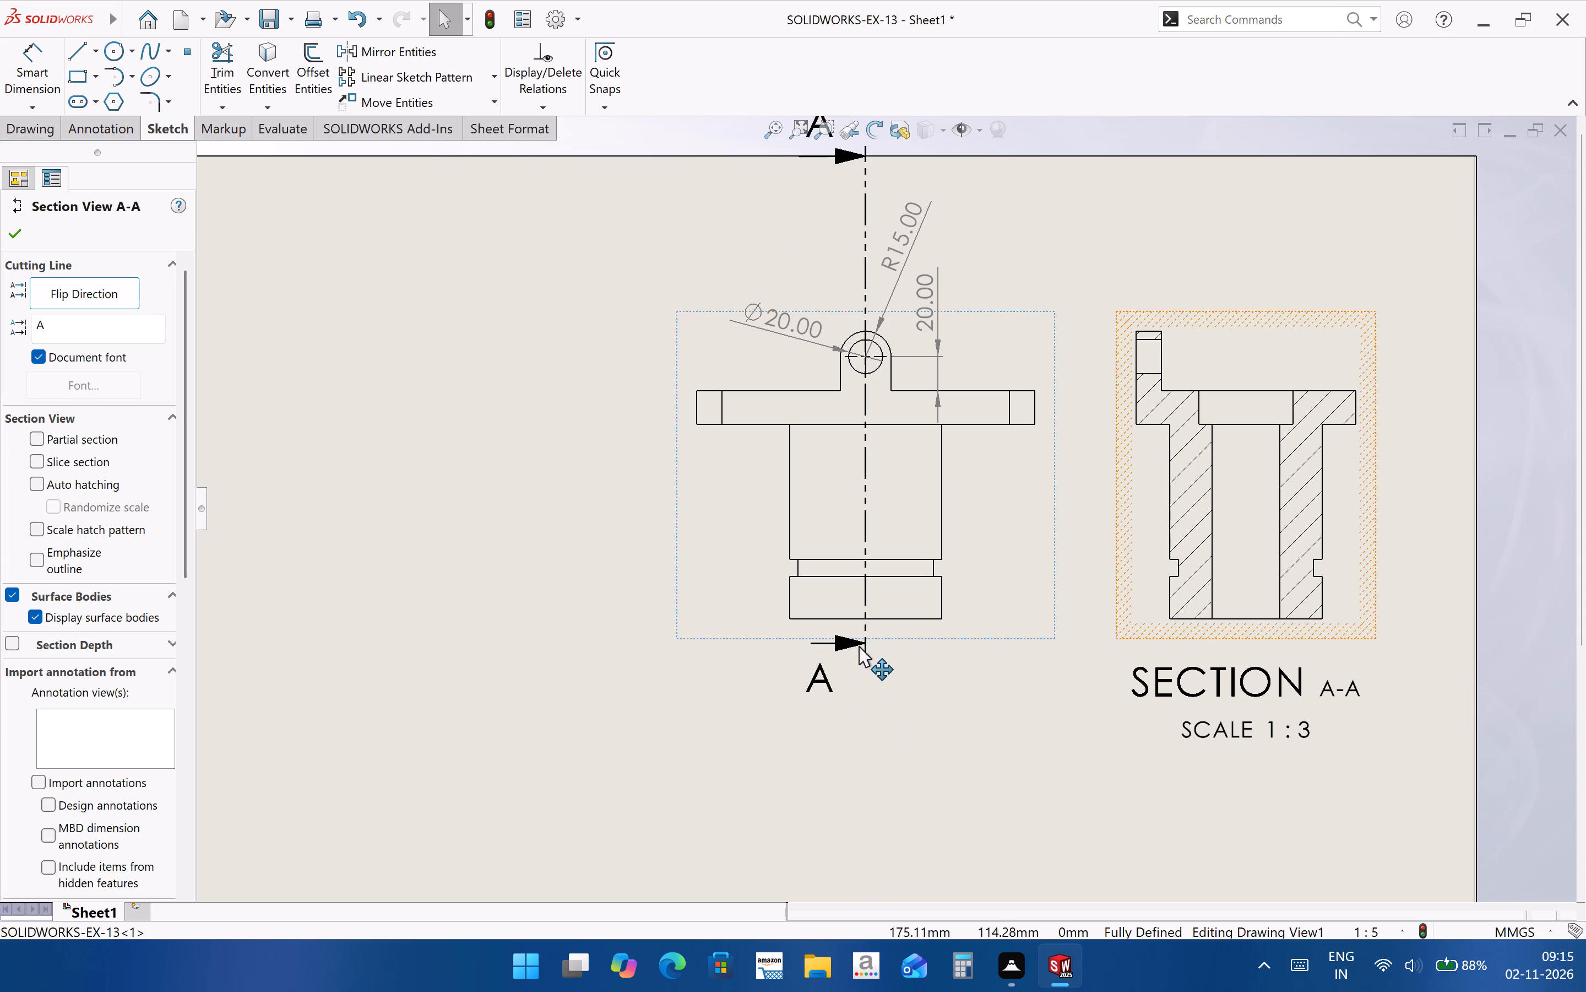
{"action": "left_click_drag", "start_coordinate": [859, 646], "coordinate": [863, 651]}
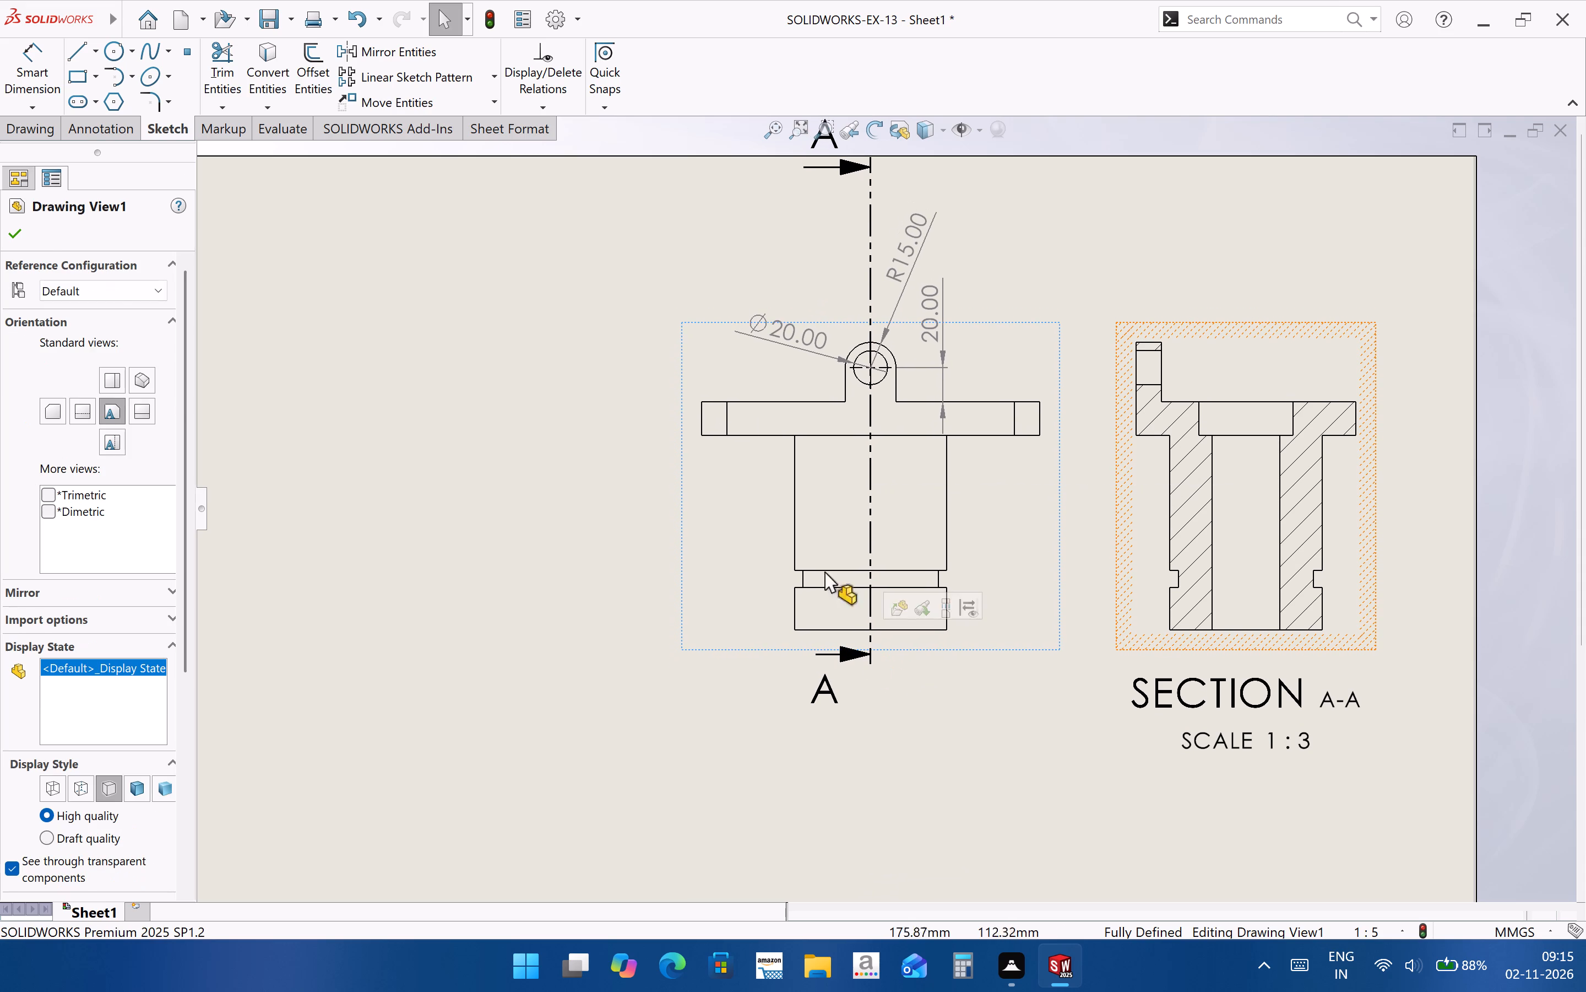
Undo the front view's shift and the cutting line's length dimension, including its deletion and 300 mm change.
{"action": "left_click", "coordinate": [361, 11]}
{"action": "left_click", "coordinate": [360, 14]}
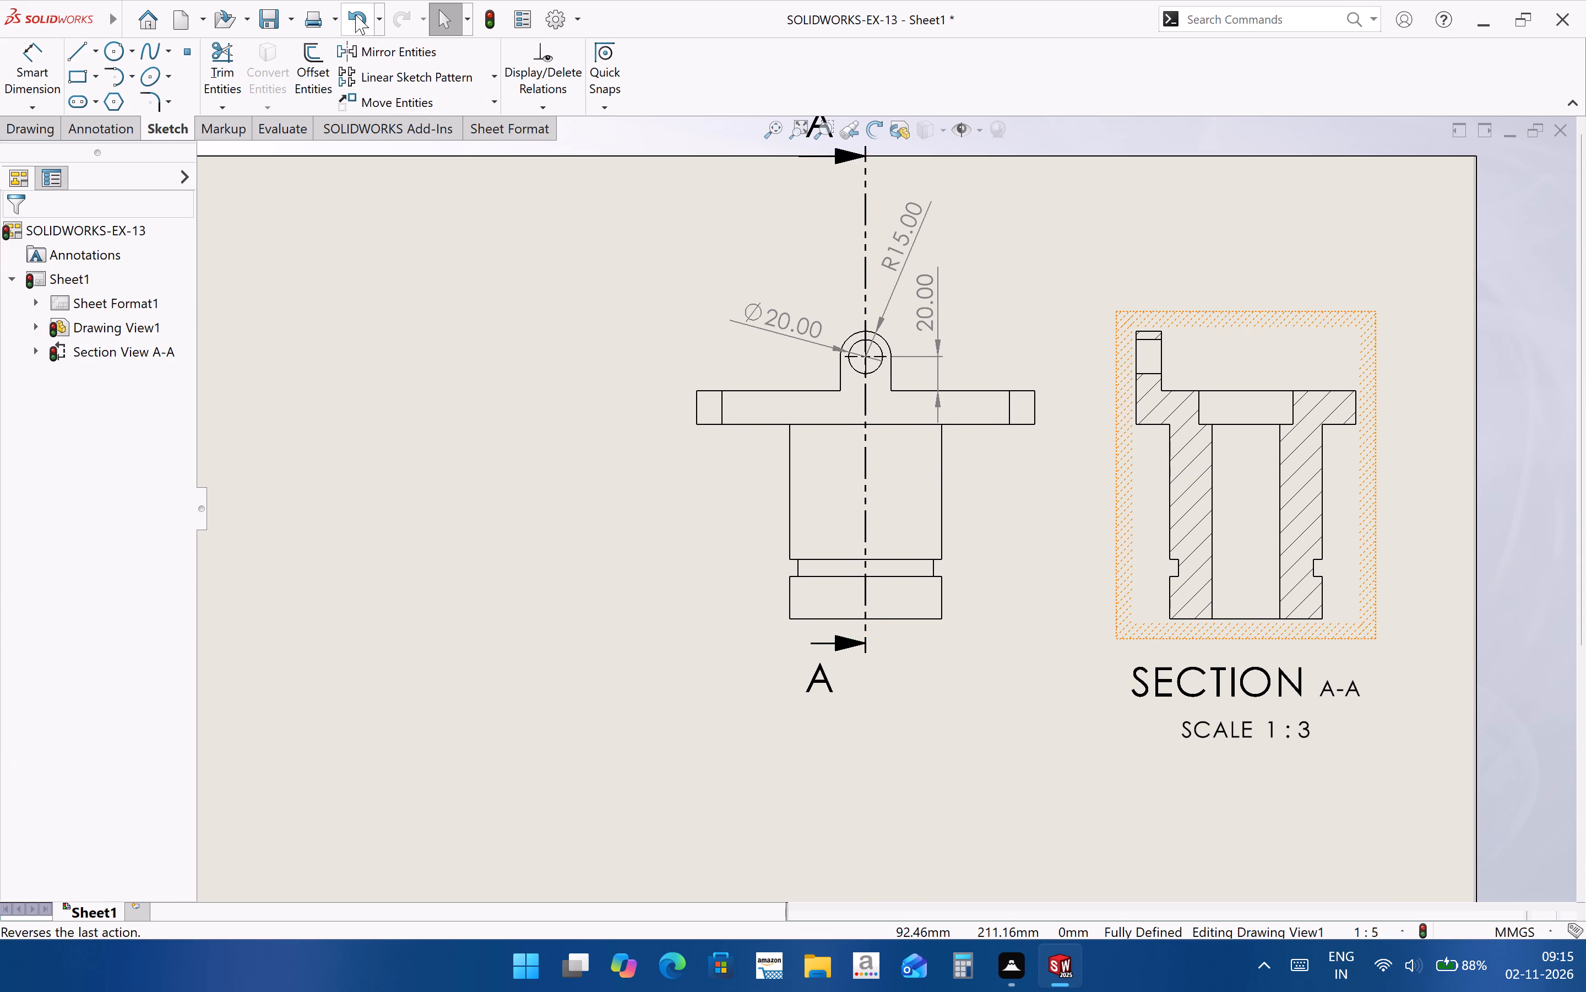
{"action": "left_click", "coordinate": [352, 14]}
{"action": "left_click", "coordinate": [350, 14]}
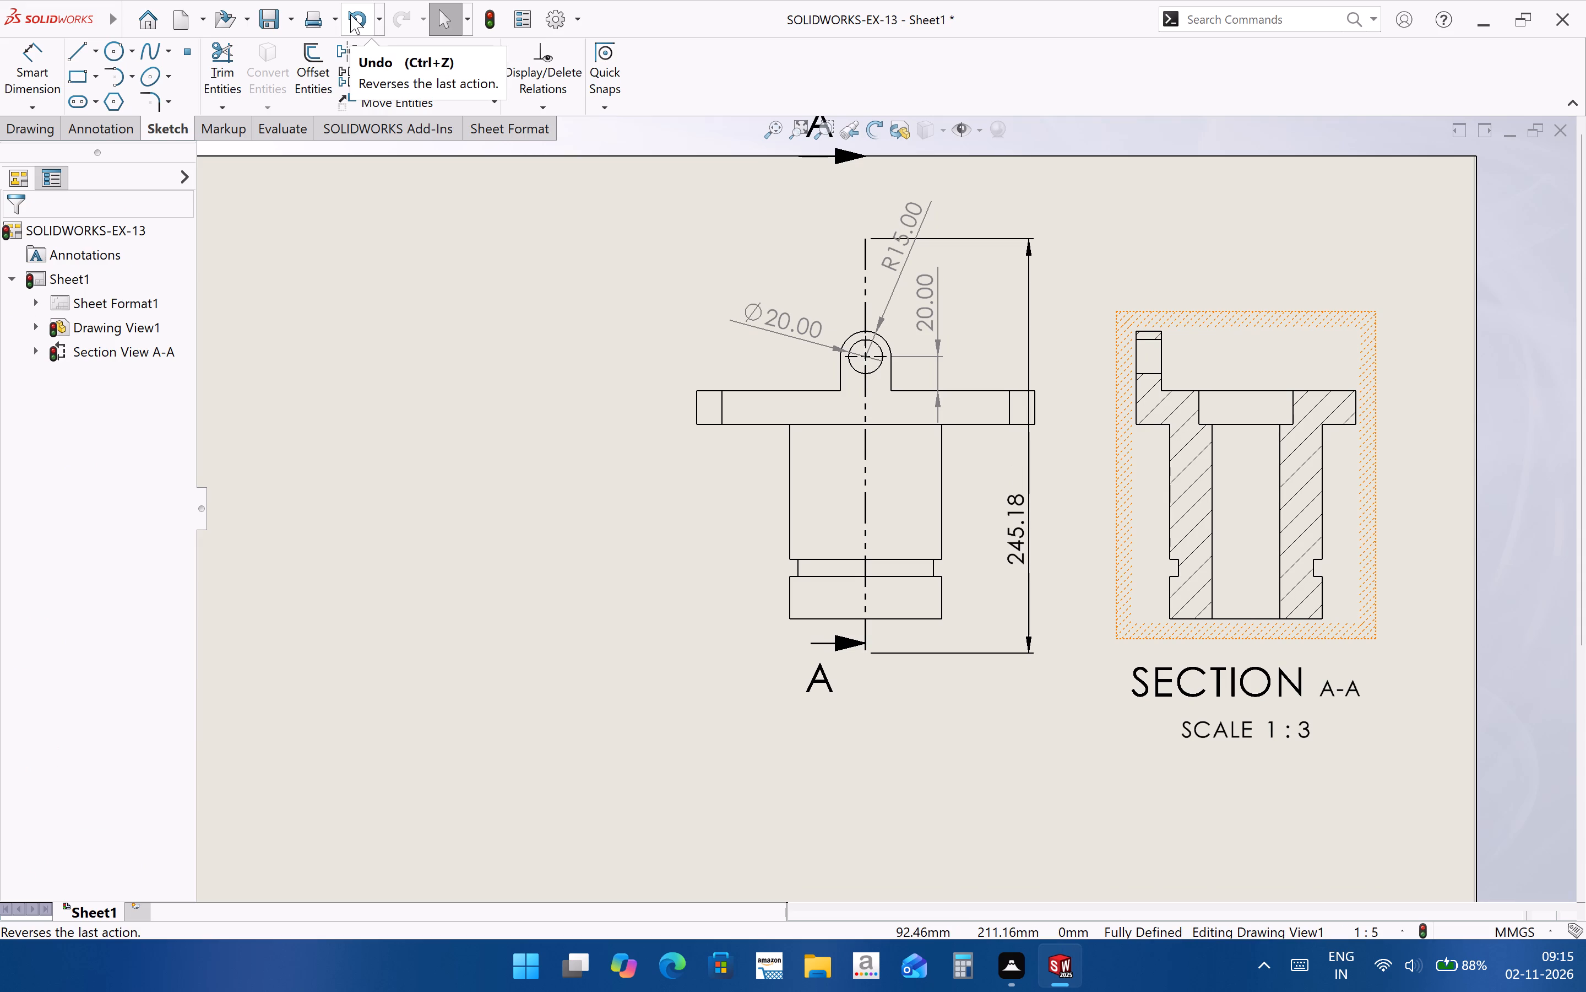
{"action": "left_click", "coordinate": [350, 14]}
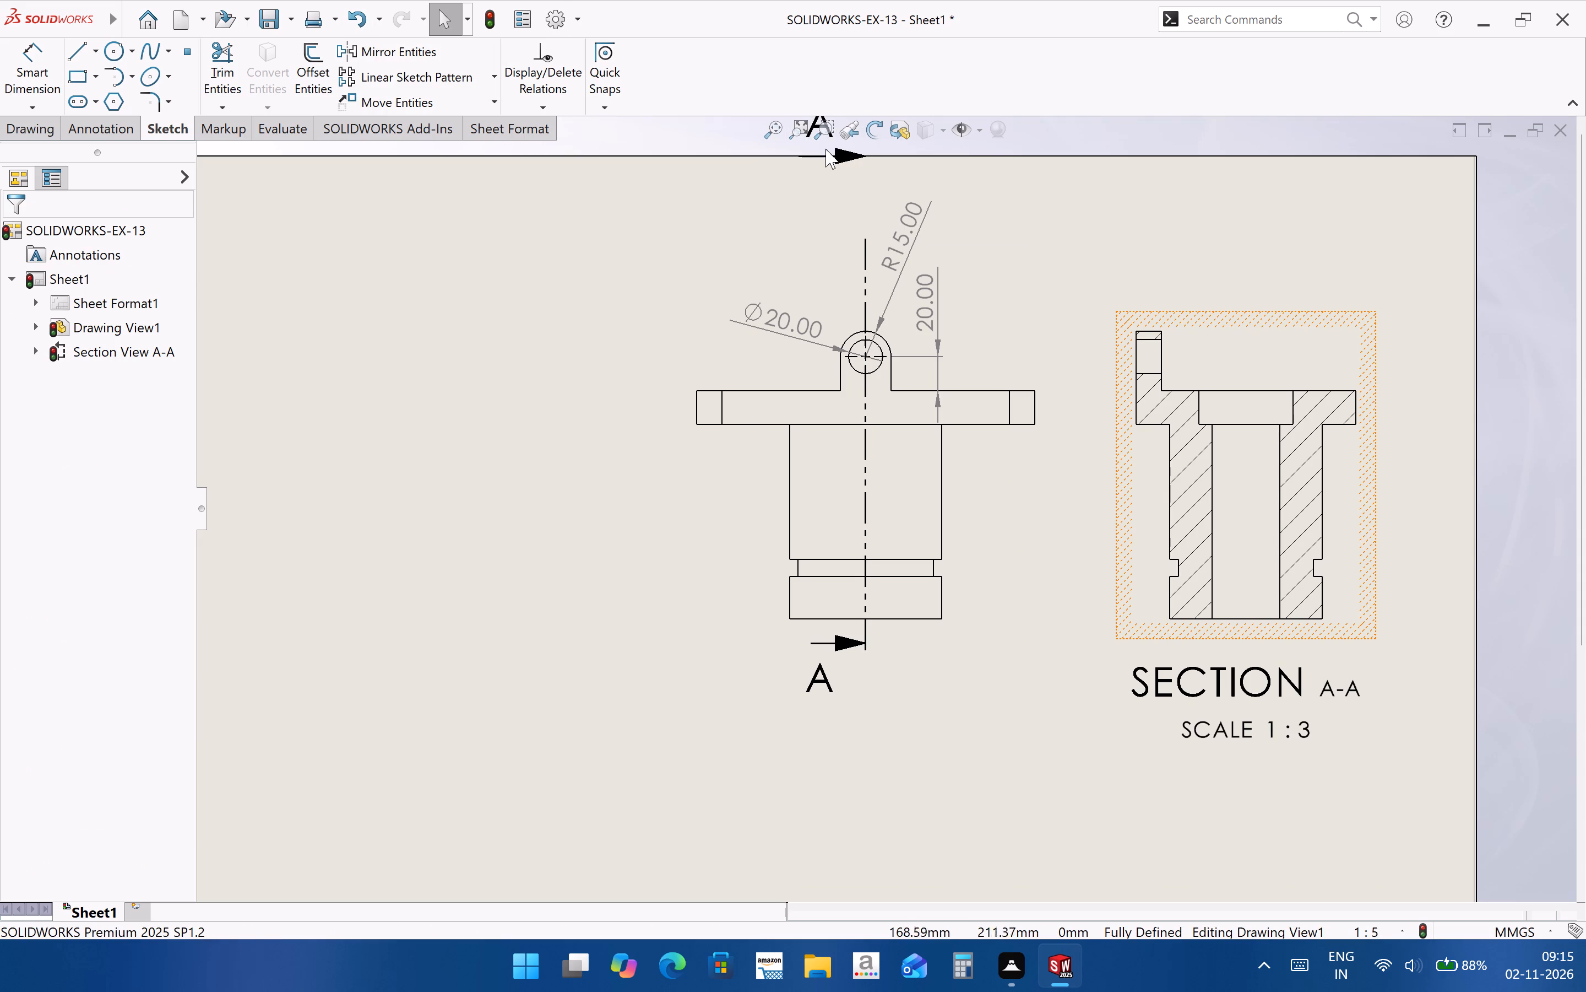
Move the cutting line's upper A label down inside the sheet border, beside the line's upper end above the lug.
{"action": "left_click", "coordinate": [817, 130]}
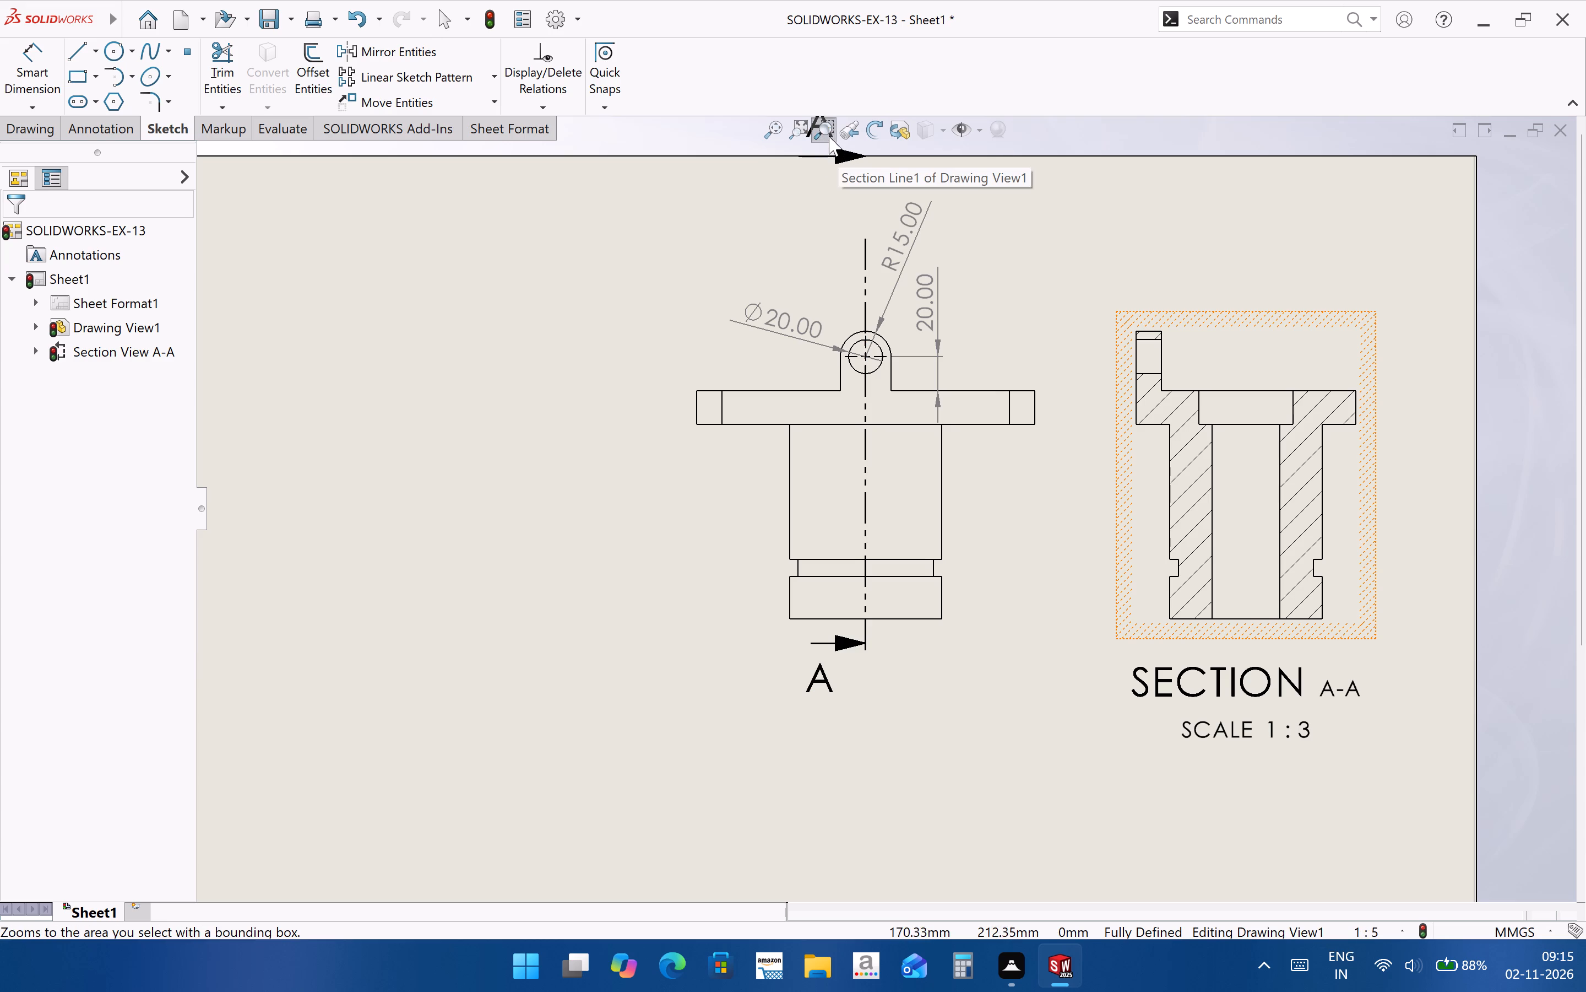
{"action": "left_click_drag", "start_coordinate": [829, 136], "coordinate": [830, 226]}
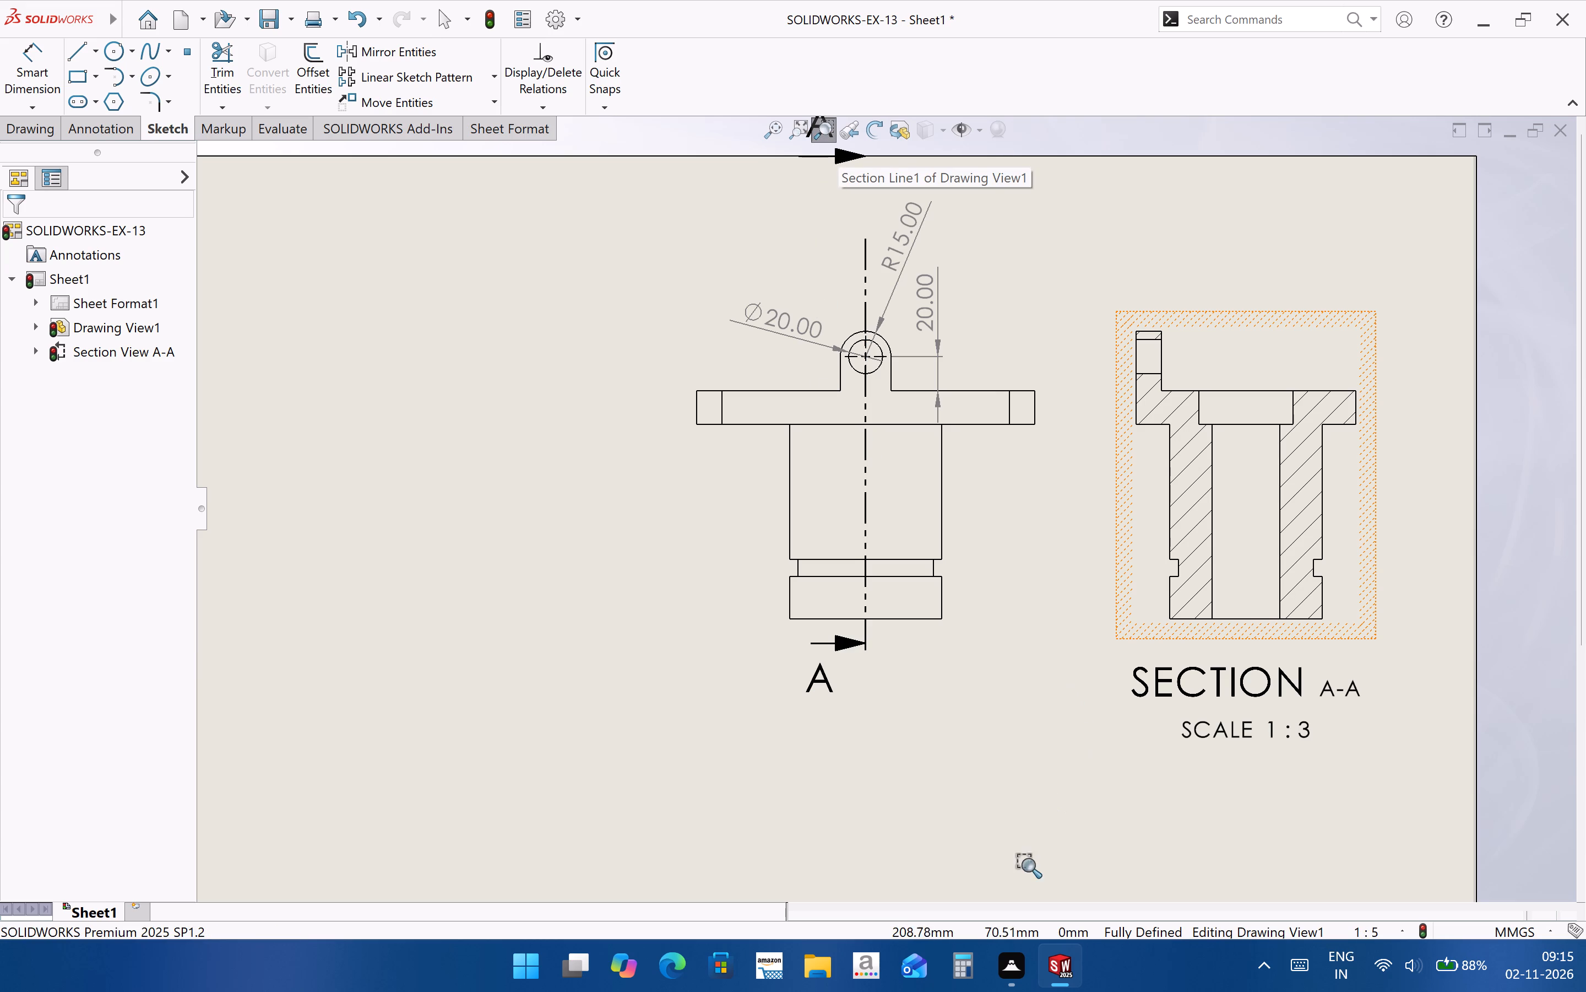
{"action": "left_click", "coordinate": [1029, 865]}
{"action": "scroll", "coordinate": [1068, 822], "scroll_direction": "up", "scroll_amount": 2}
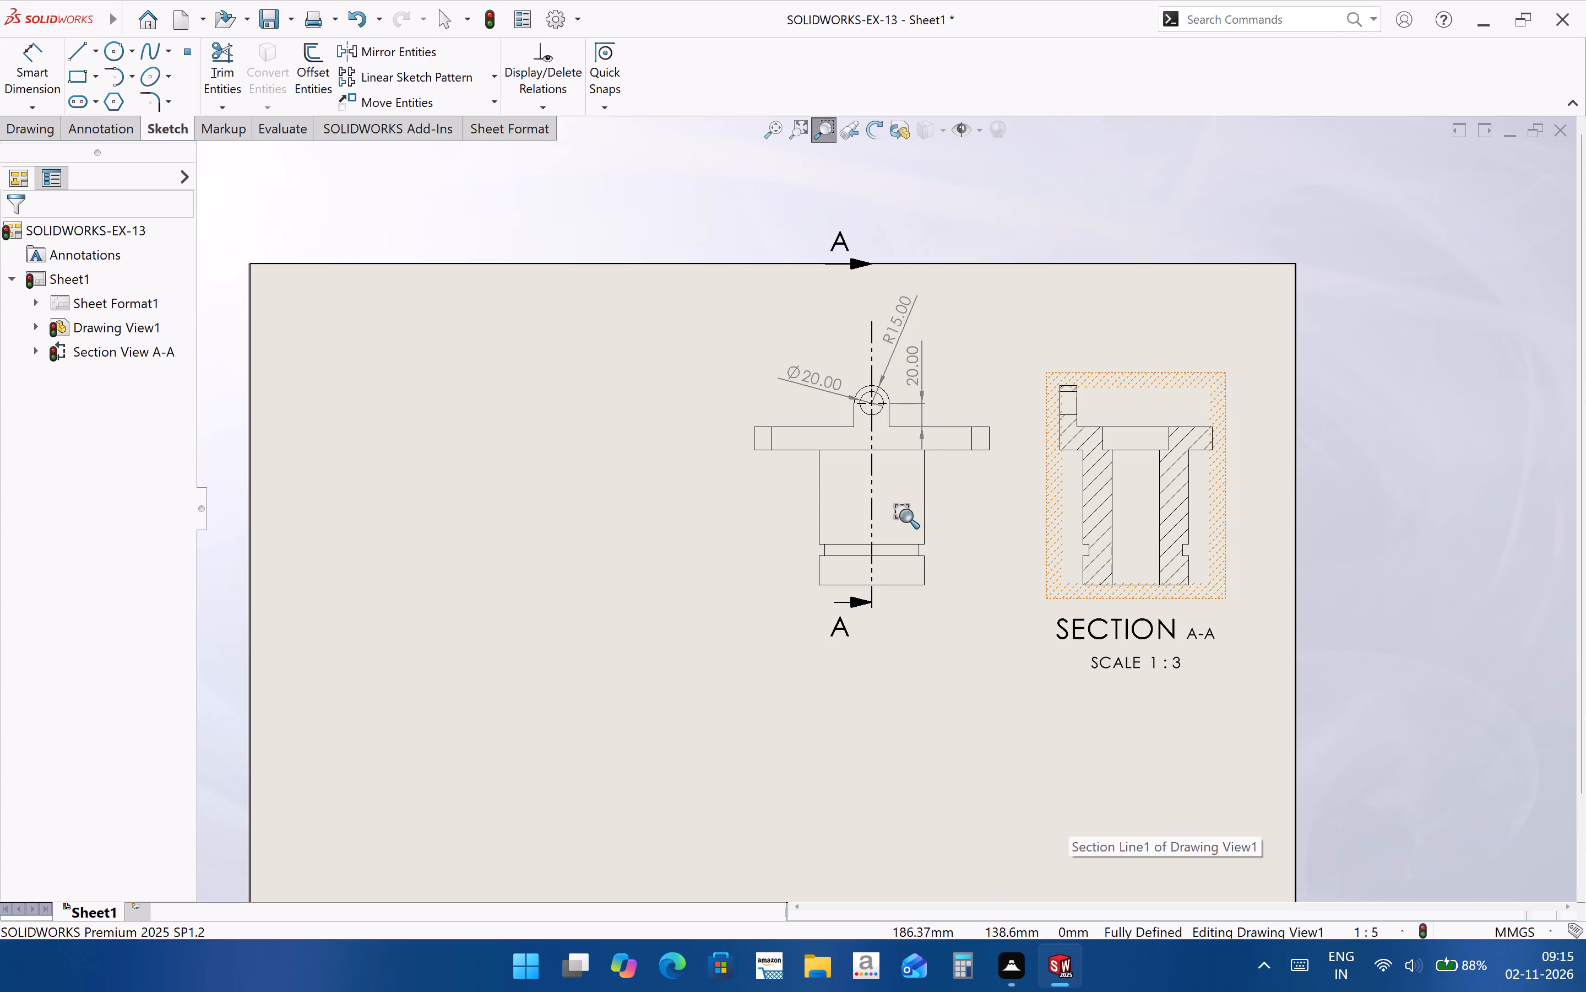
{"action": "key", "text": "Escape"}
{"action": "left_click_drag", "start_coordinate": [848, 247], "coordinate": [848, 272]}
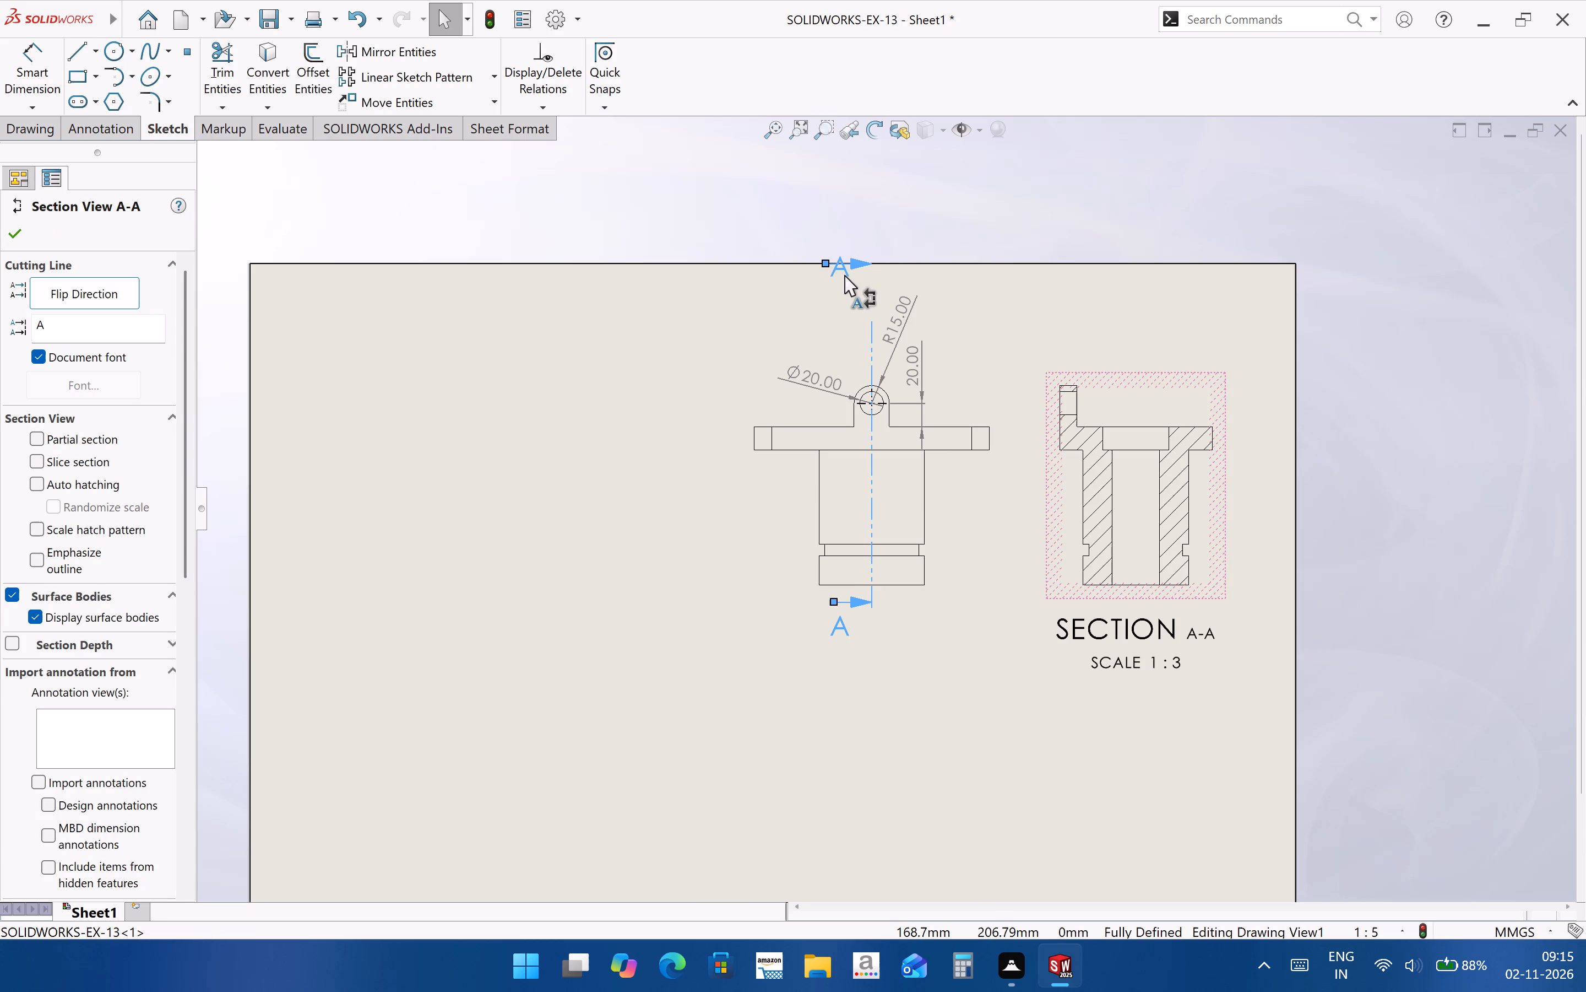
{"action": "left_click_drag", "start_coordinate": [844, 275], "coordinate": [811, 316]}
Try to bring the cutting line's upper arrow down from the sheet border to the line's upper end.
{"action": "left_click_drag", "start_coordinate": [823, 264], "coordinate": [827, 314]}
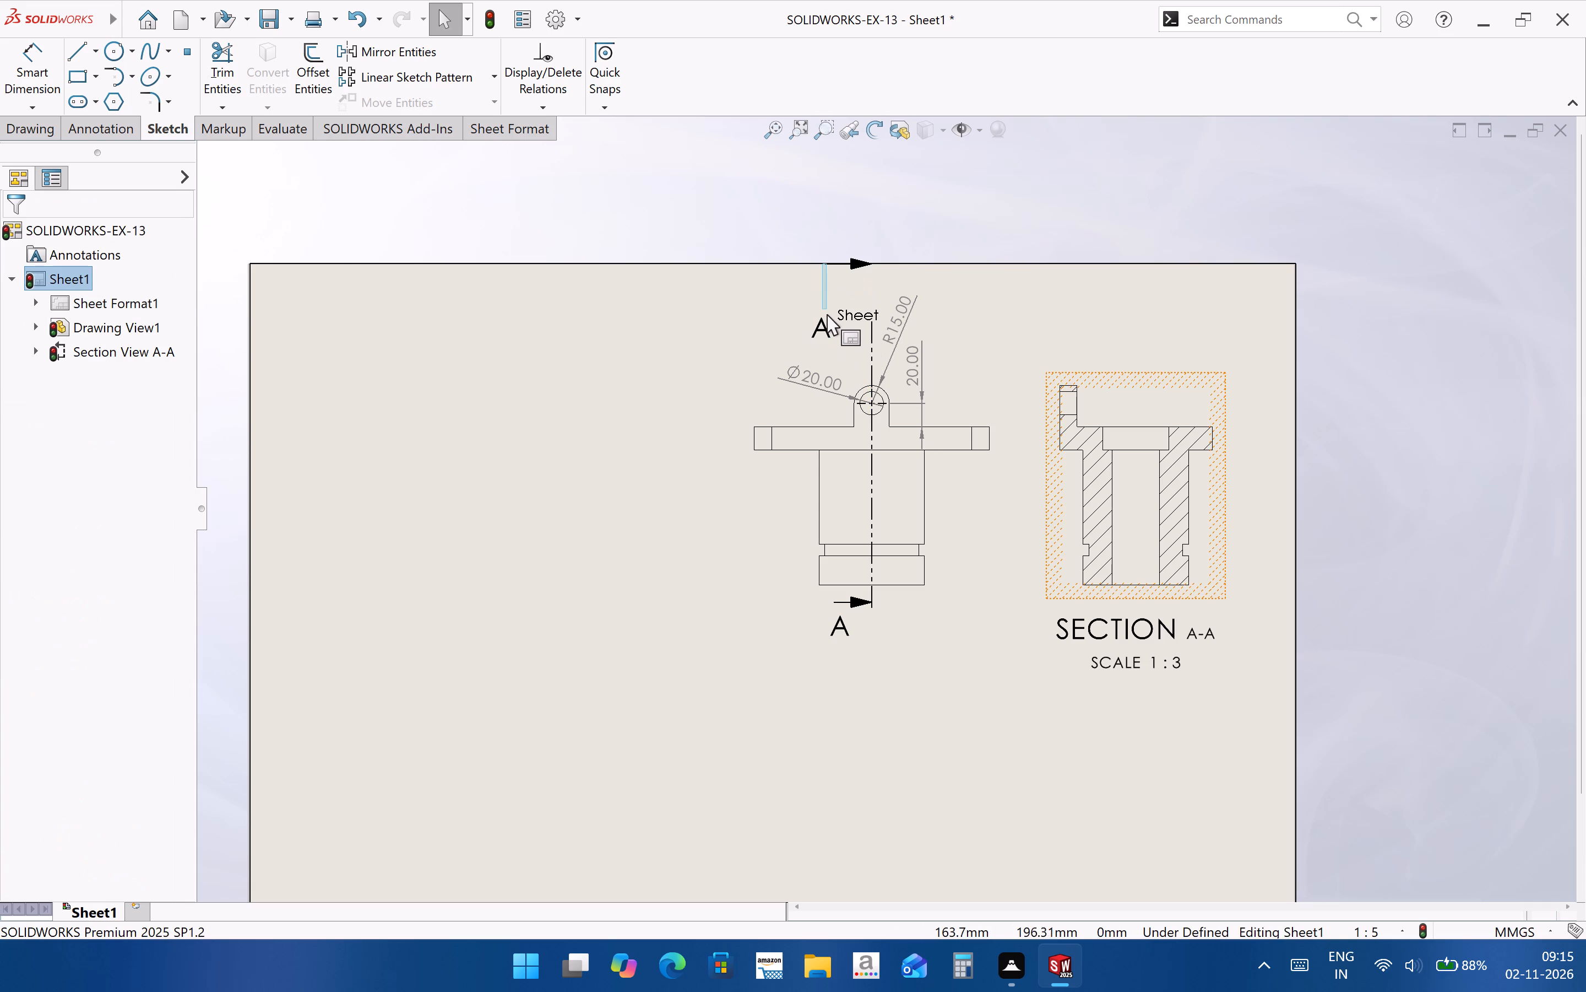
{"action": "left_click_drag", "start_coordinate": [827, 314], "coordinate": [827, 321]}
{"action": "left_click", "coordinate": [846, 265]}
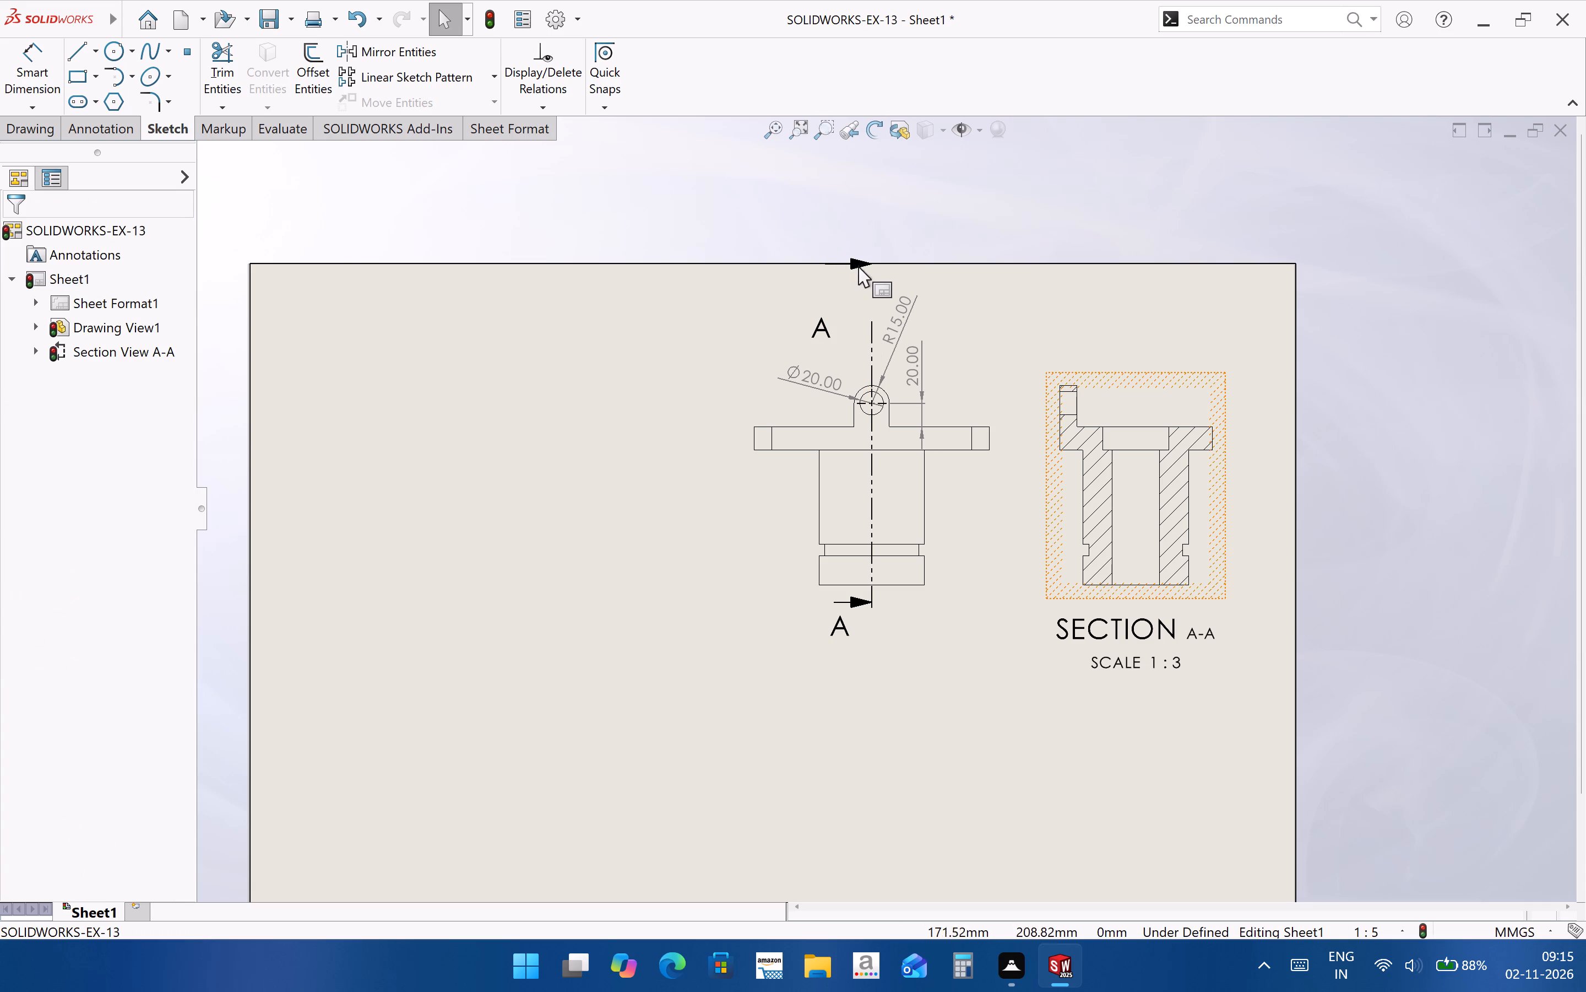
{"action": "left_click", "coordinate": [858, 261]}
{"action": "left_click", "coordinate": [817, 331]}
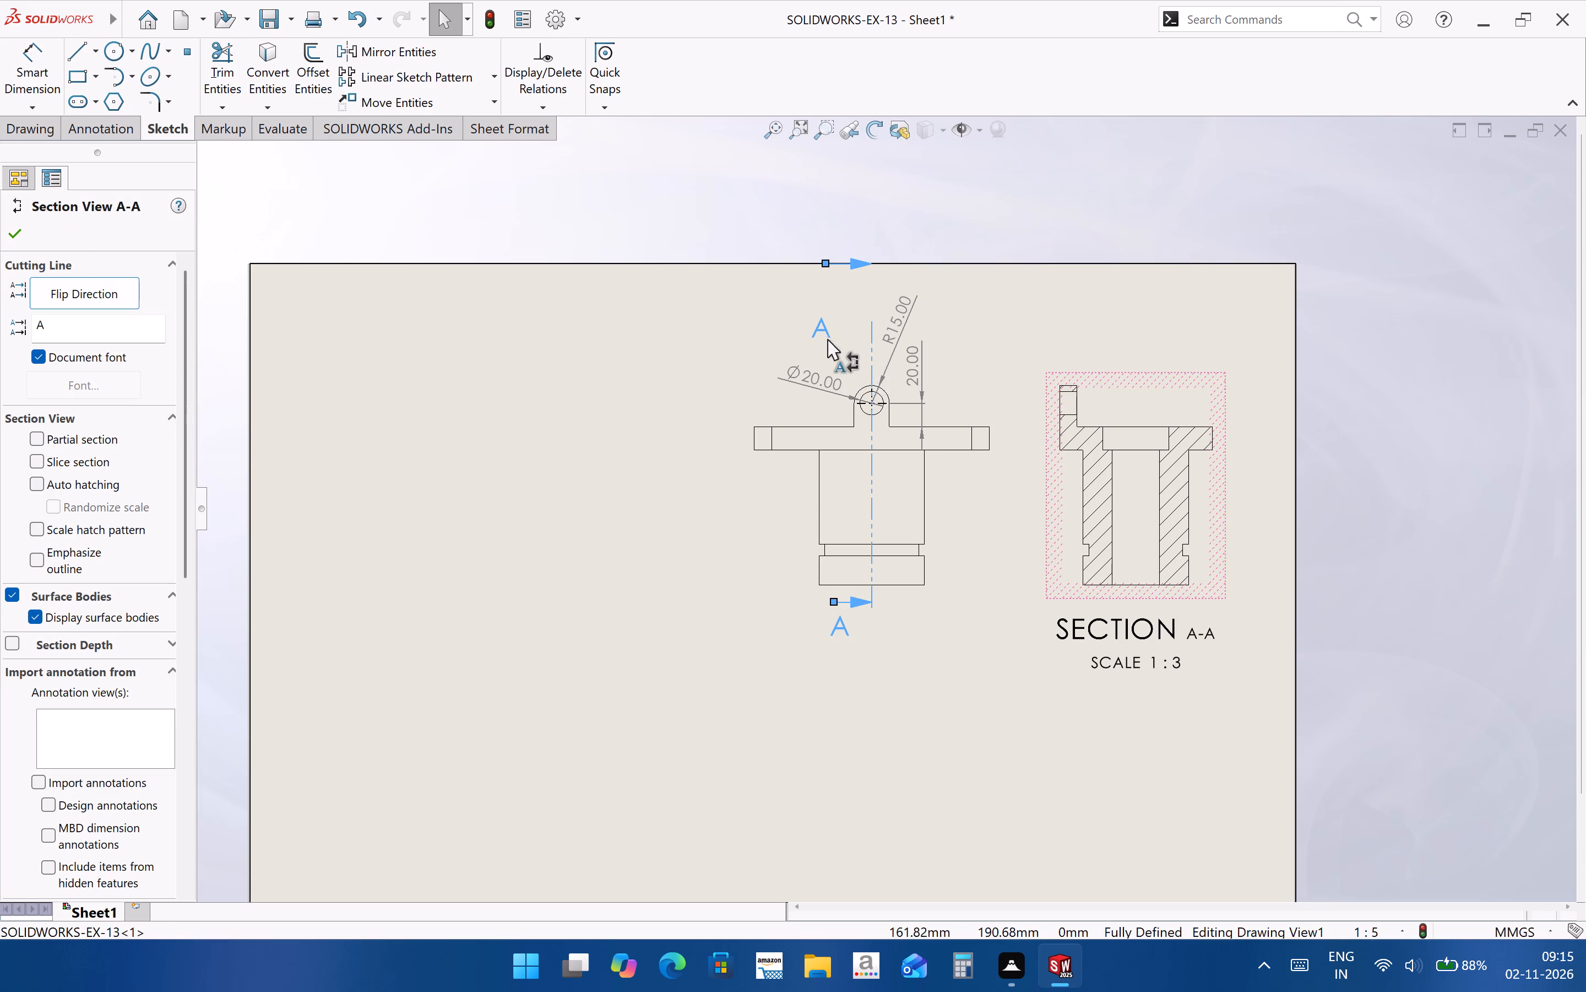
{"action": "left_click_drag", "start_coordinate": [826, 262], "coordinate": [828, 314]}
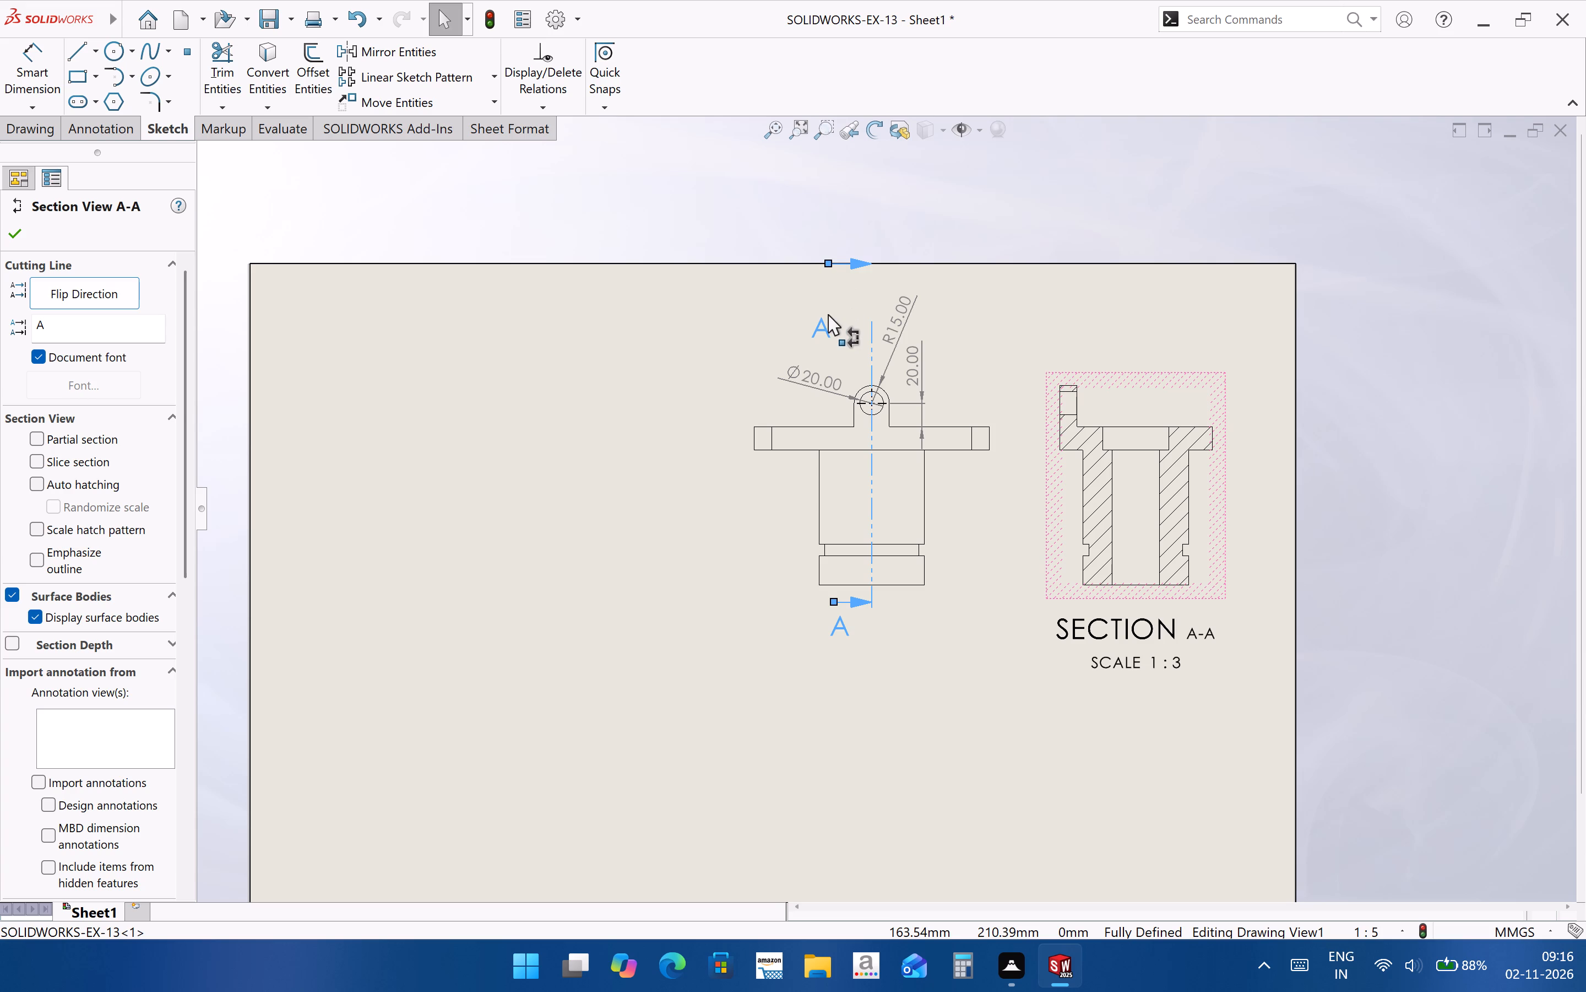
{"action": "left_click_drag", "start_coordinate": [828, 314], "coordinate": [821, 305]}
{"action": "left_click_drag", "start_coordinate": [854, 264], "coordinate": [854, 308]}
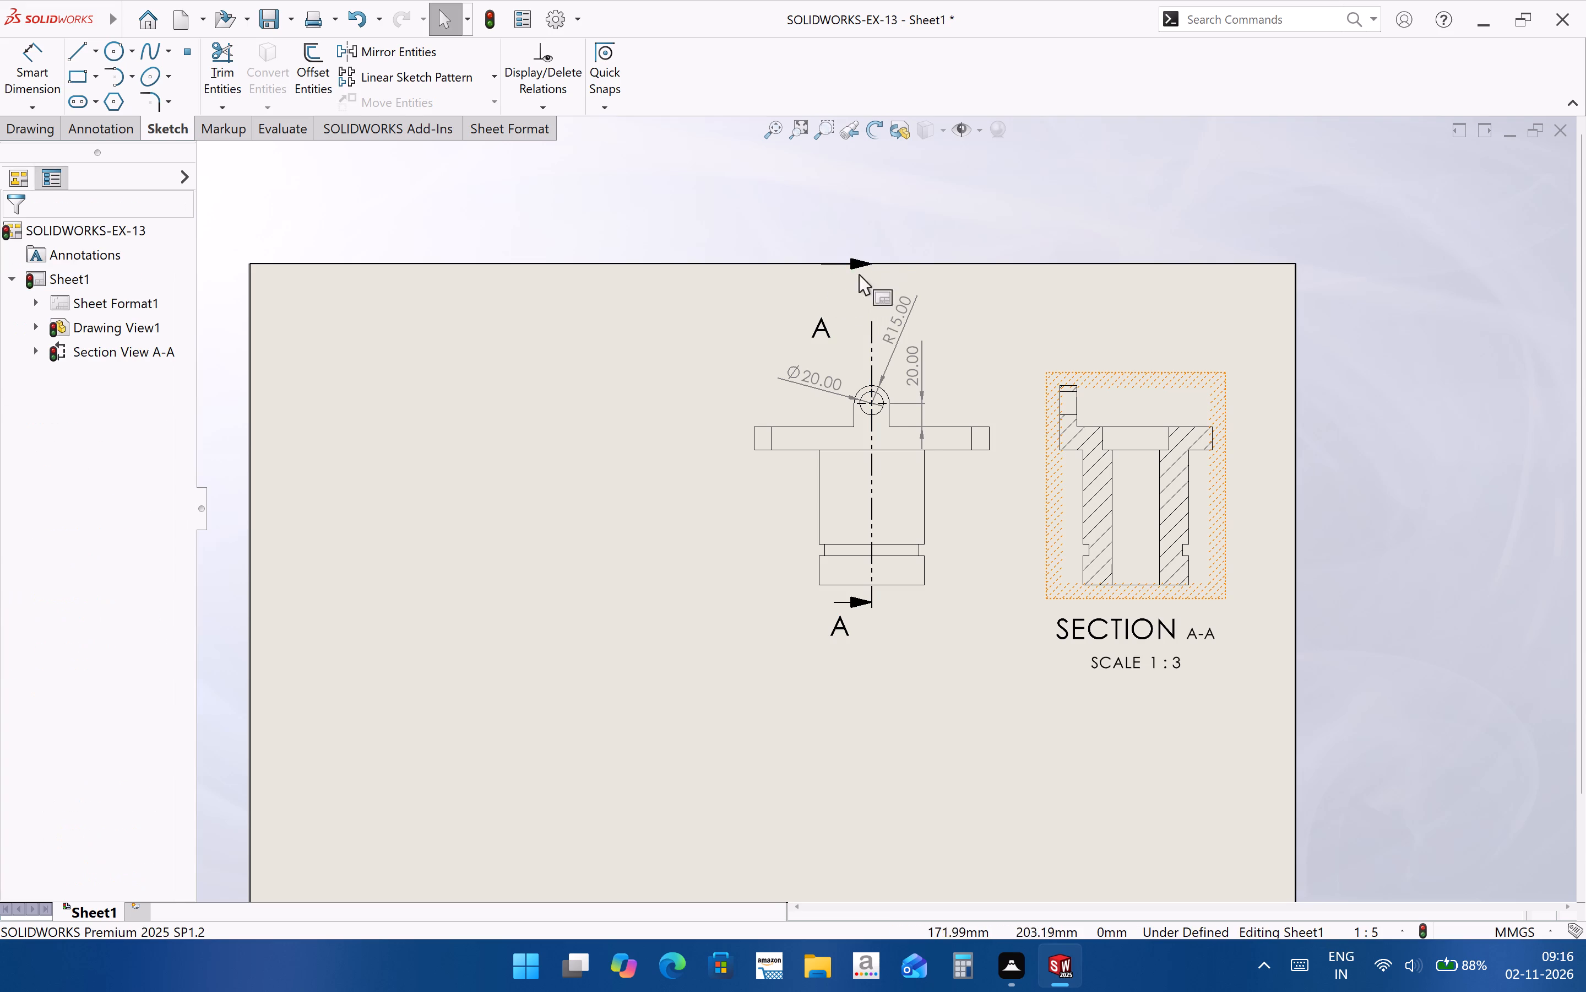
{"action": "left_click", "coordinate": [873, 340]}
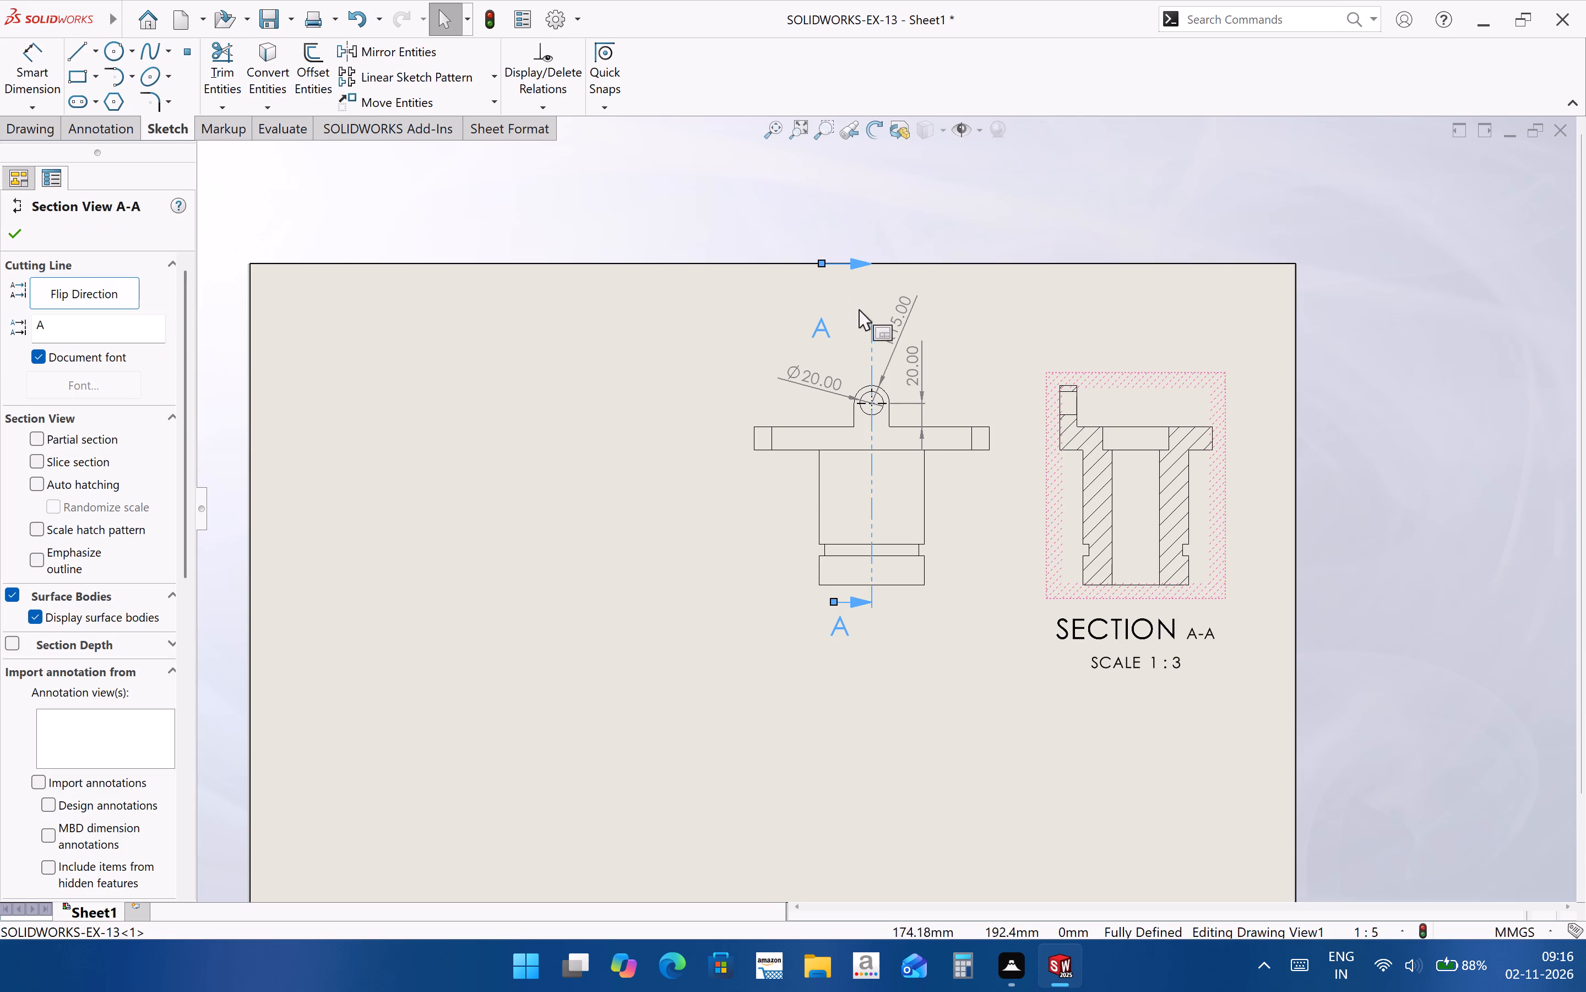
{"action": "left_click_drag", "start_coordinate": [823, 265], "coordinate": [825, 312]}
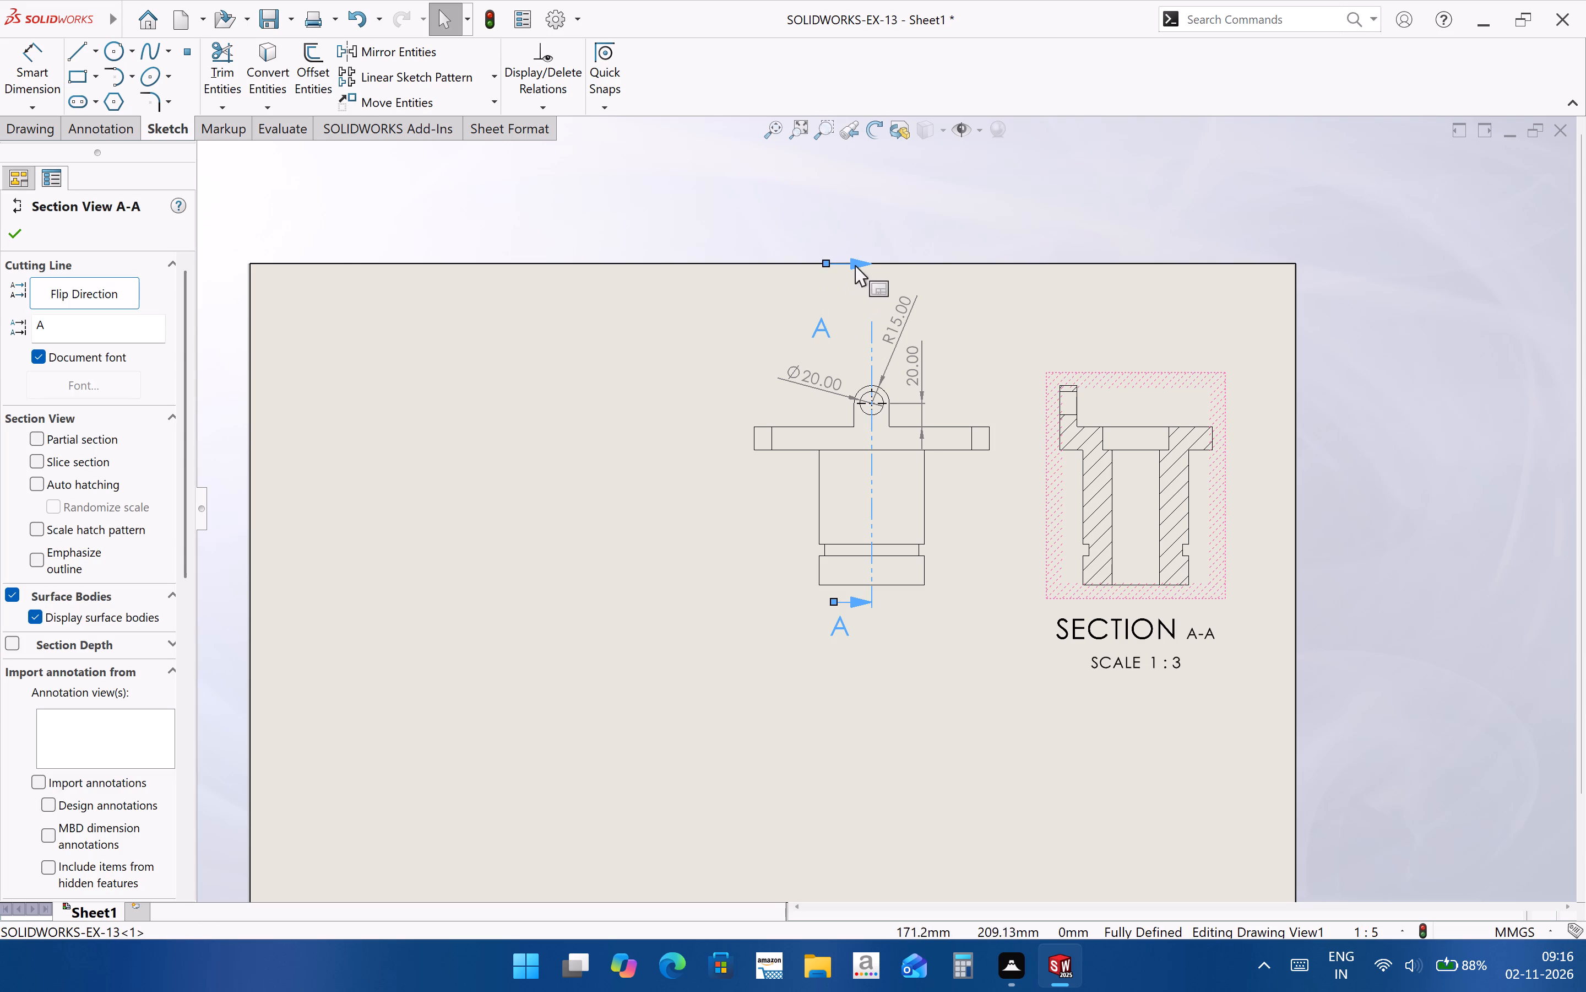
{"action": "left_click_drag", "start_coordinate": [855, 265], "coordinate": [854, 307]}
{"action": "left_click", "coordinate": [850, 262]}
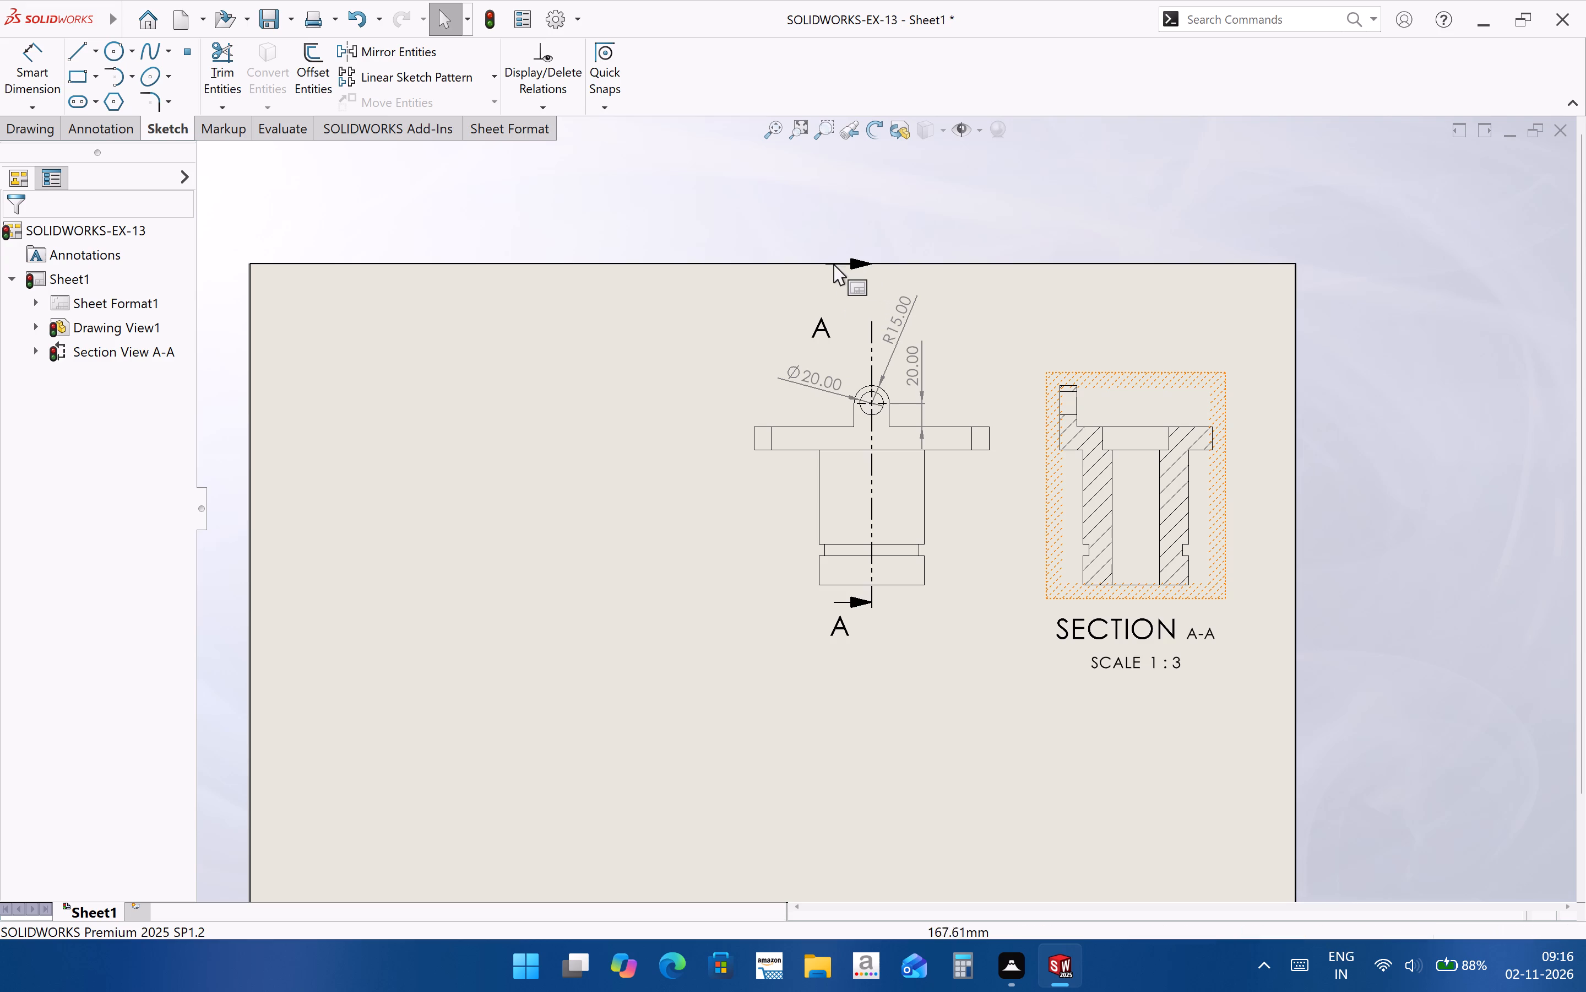
Delete cutting line A-A from the front view together with section view A-A and its section sketch.
{"action": "left_click", "coordinate": [955, 520]}
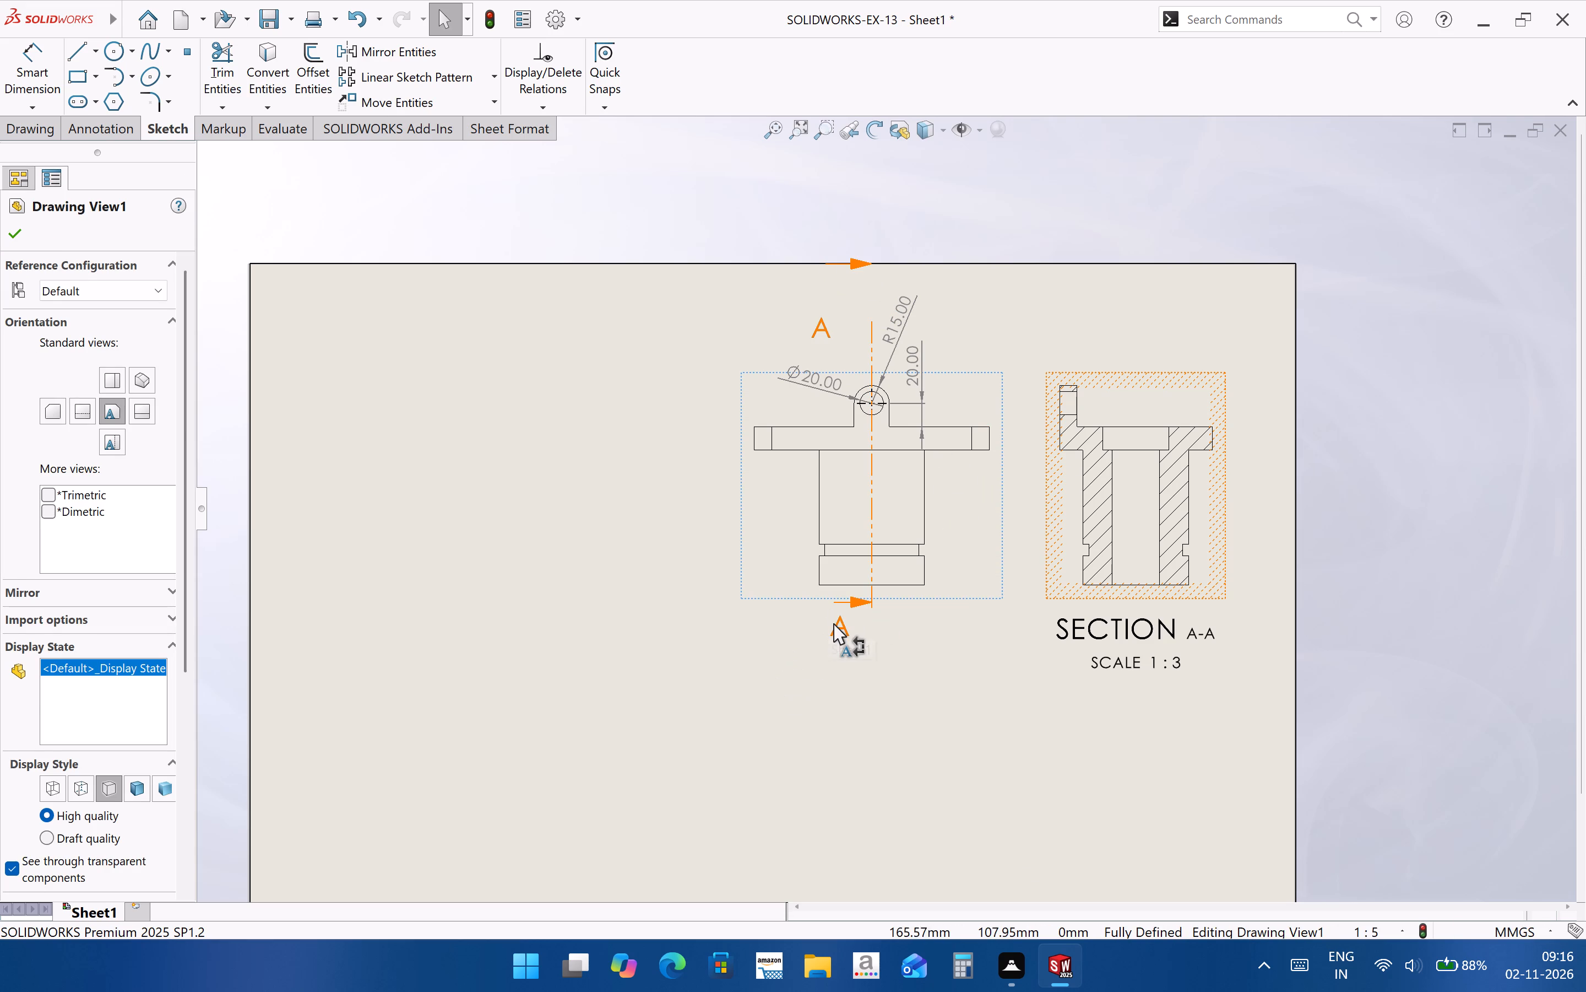
{"action": "left_click", "coordinate": [833, 623]}
{"action": "key", "text": "Delete"}
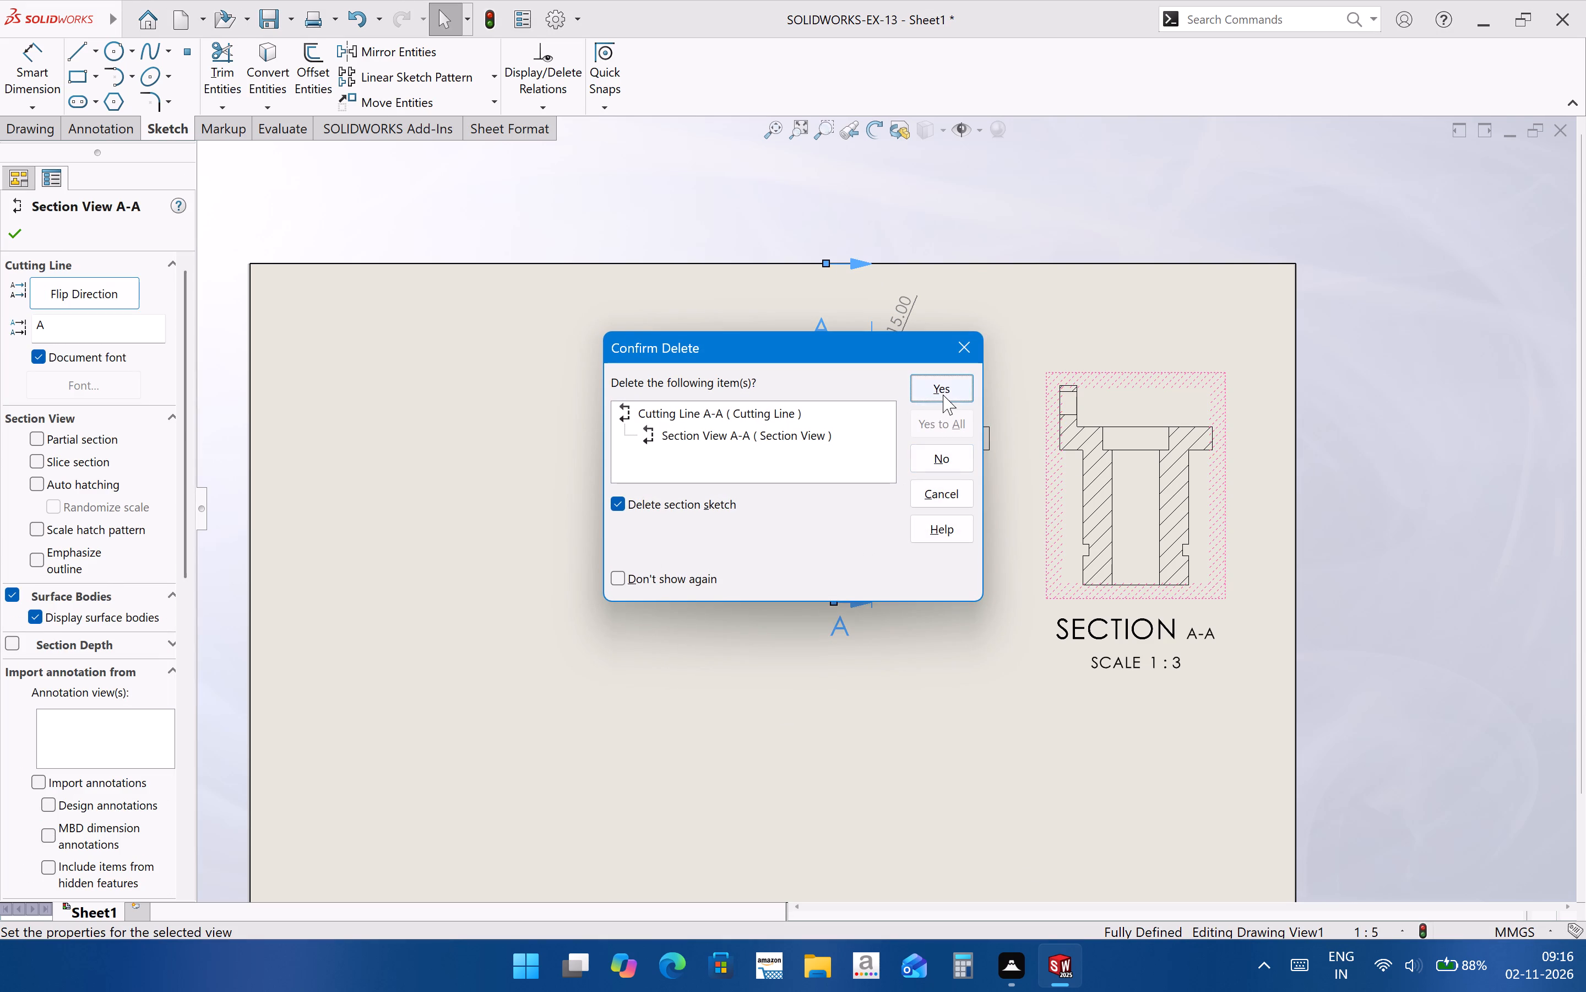
{"action": "left_click", "coordinate": [943, 395]}
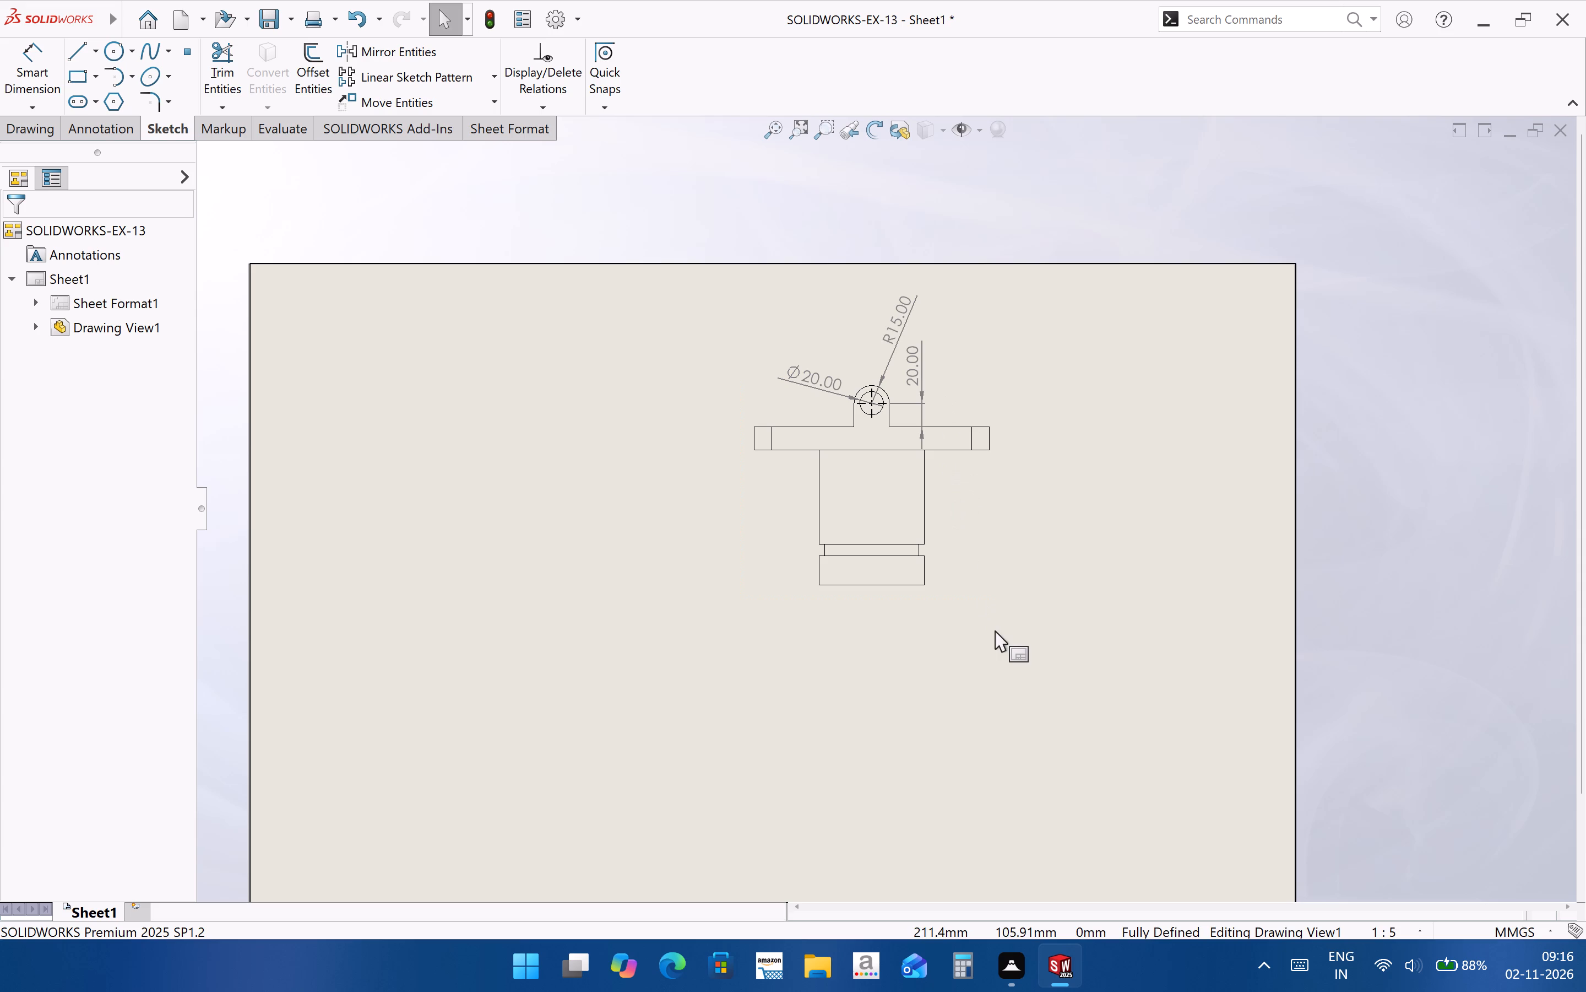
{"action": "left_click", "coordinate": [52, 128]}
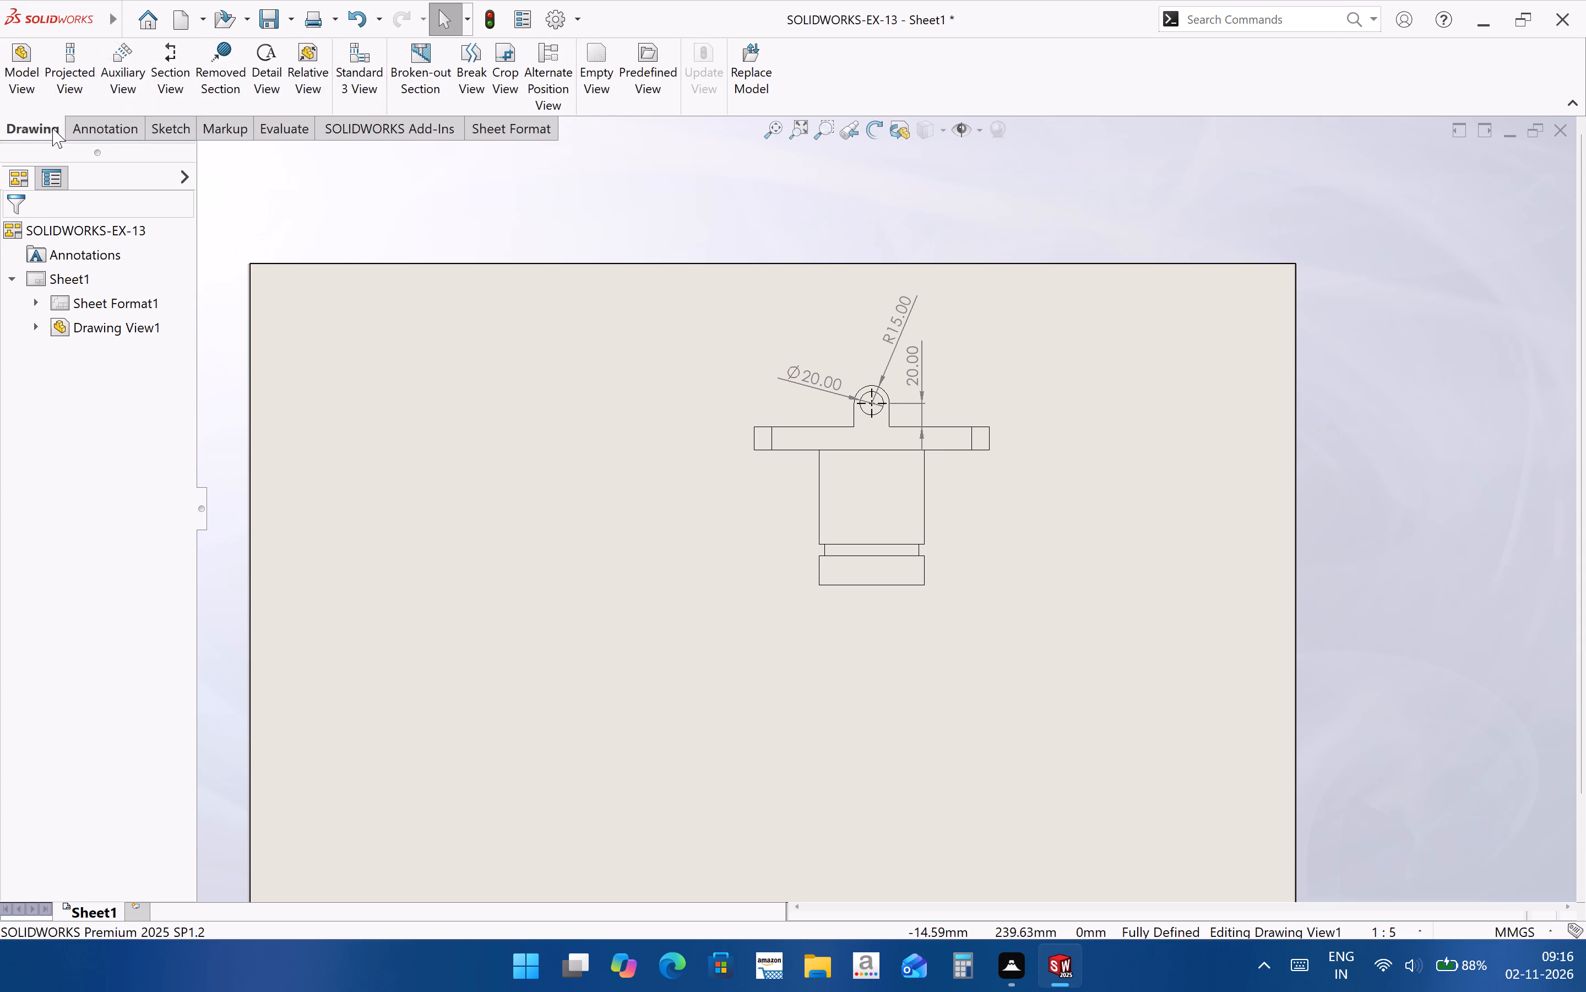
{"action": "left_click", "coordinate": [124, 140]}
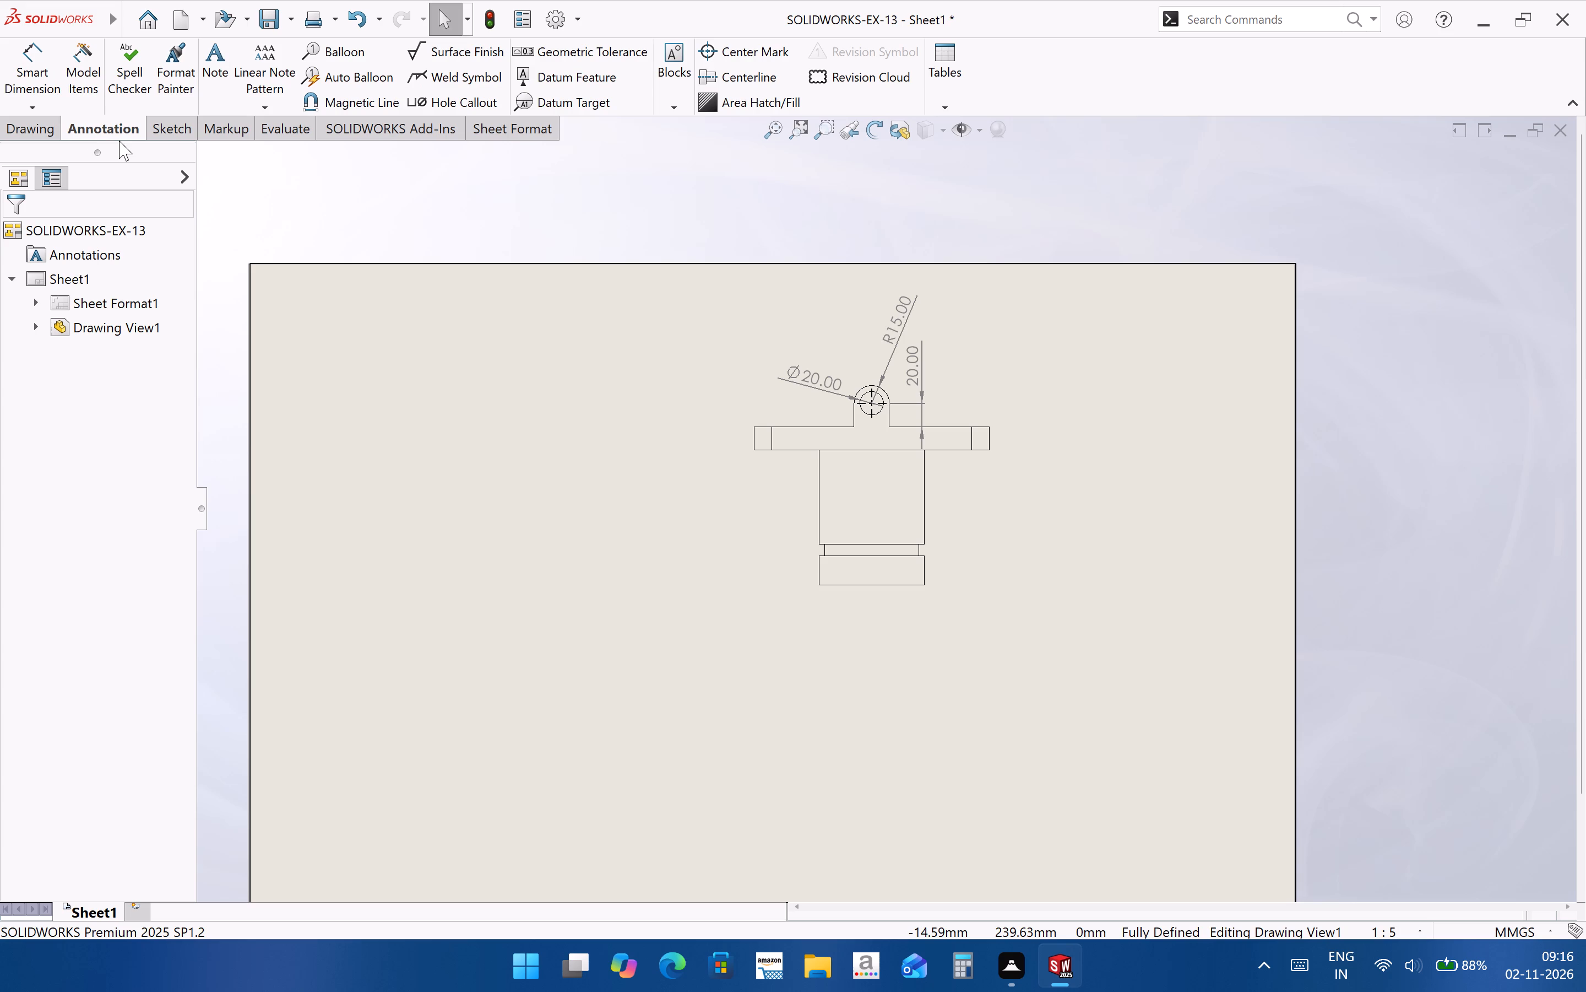
Undo the recent changes back through the deletion of cutting line A-A and section view A-A, restoring both on the sheet.
{"action": "left_click", "coordinate": [349, 34]}
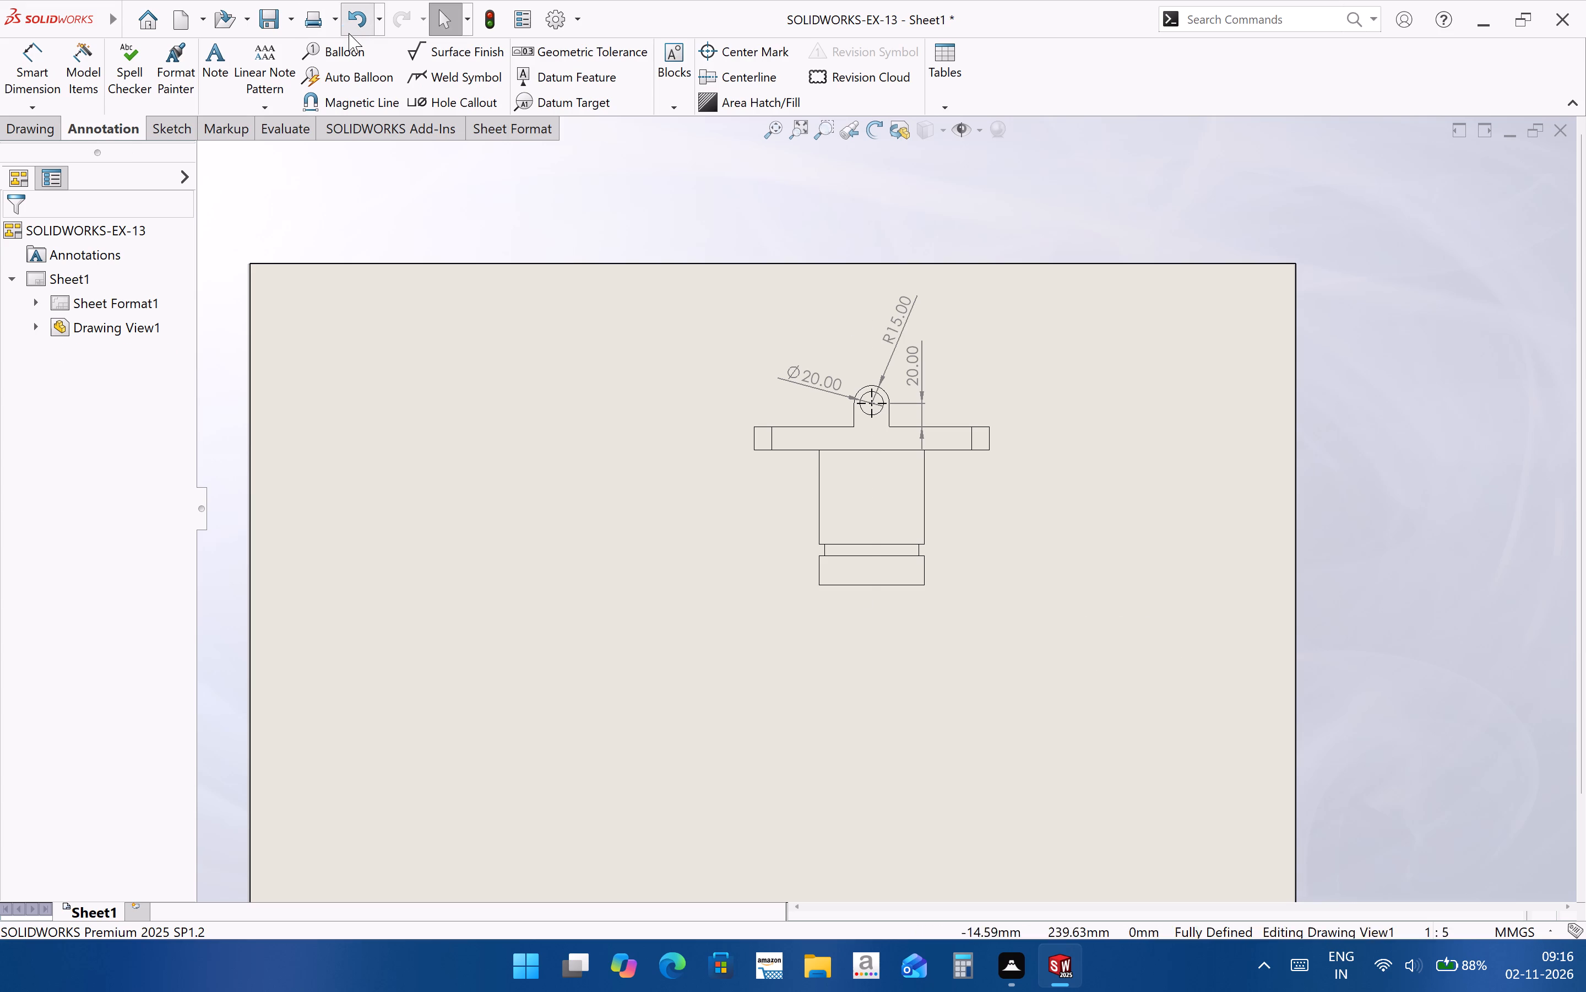
{"action": "triple_click", "coordinate": [349, 33]}
{"action": "triple_click", "coordinate": [346, 34]}
{"action": "triple_click", "coordinate": [346, 34]}
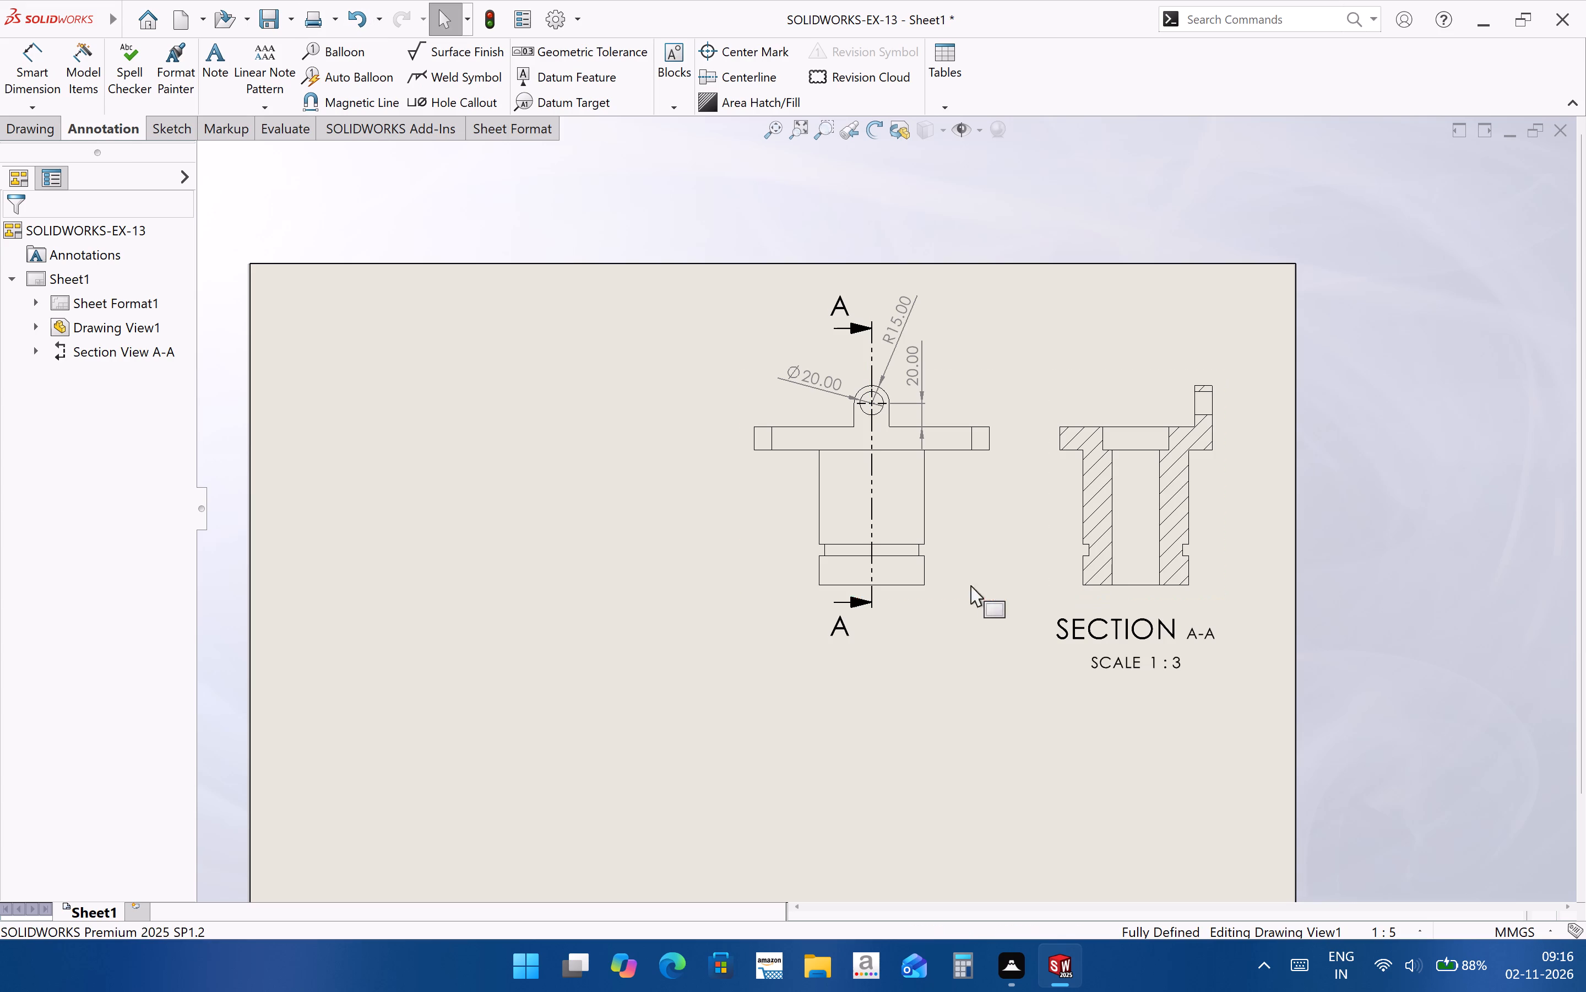
Dimension the plate's thickness in section A-A, between its top and bottom edges, placing it beside the plate opposite the lug.
{"action": "scroll", "coordinate": [919, 579], "scroll_direction": "down", "scroll_amount": 2}
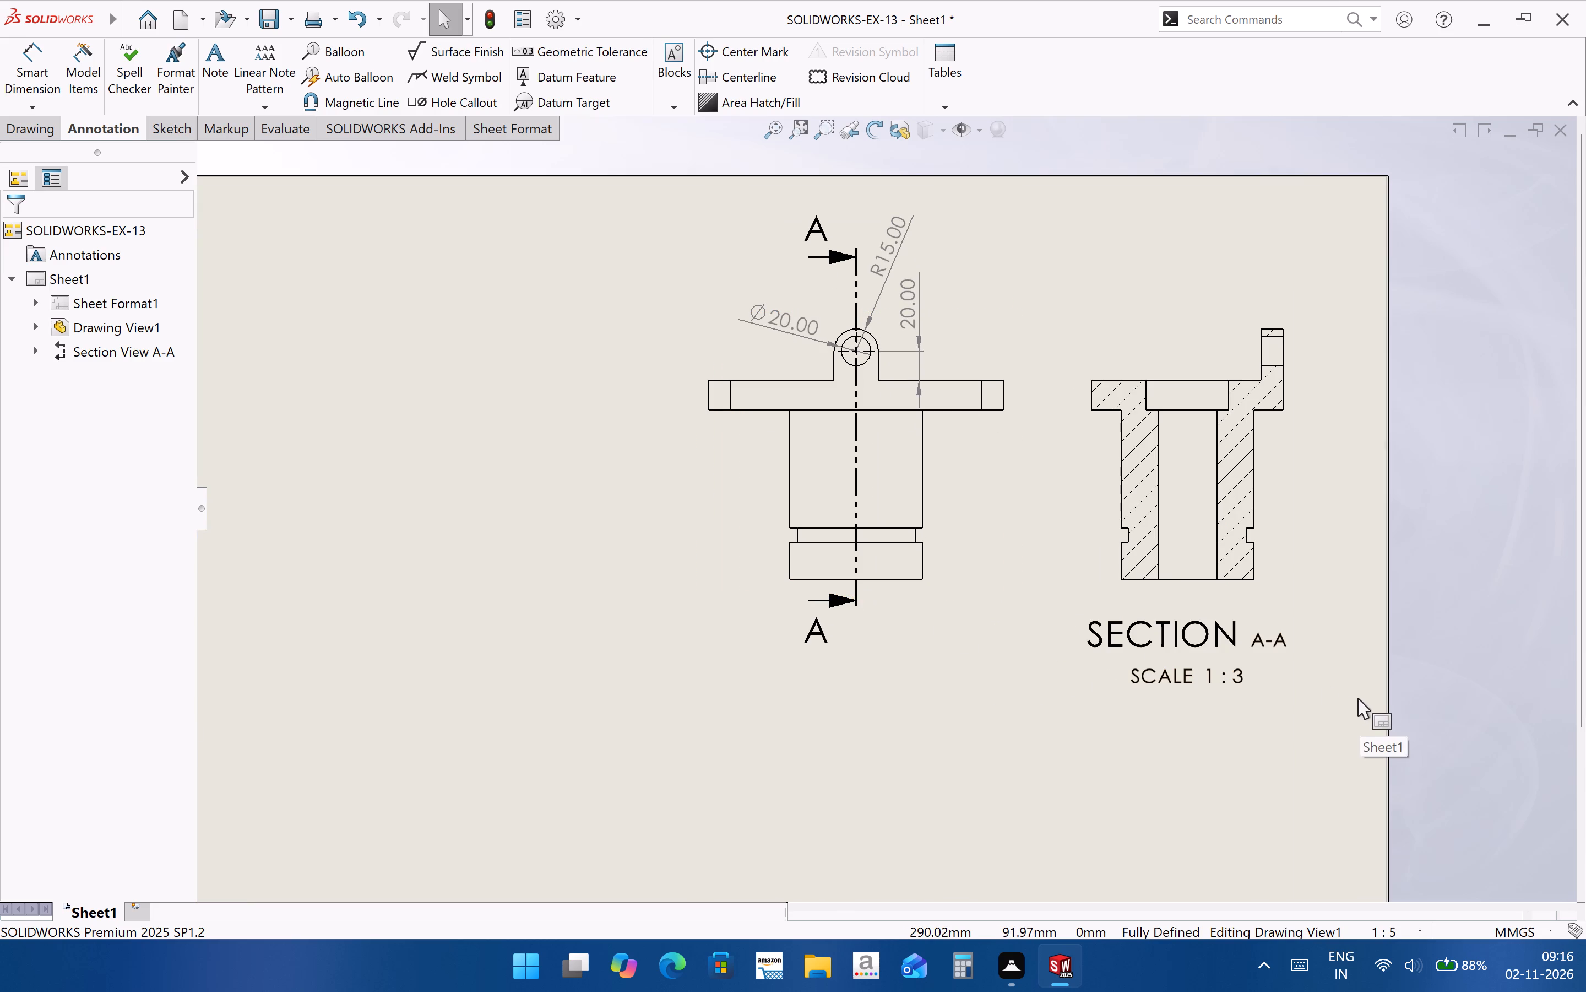
{"action": "scroll", "coordinate": [1202, 537], "scroll_direction": "up", "scroll_amount": 2}
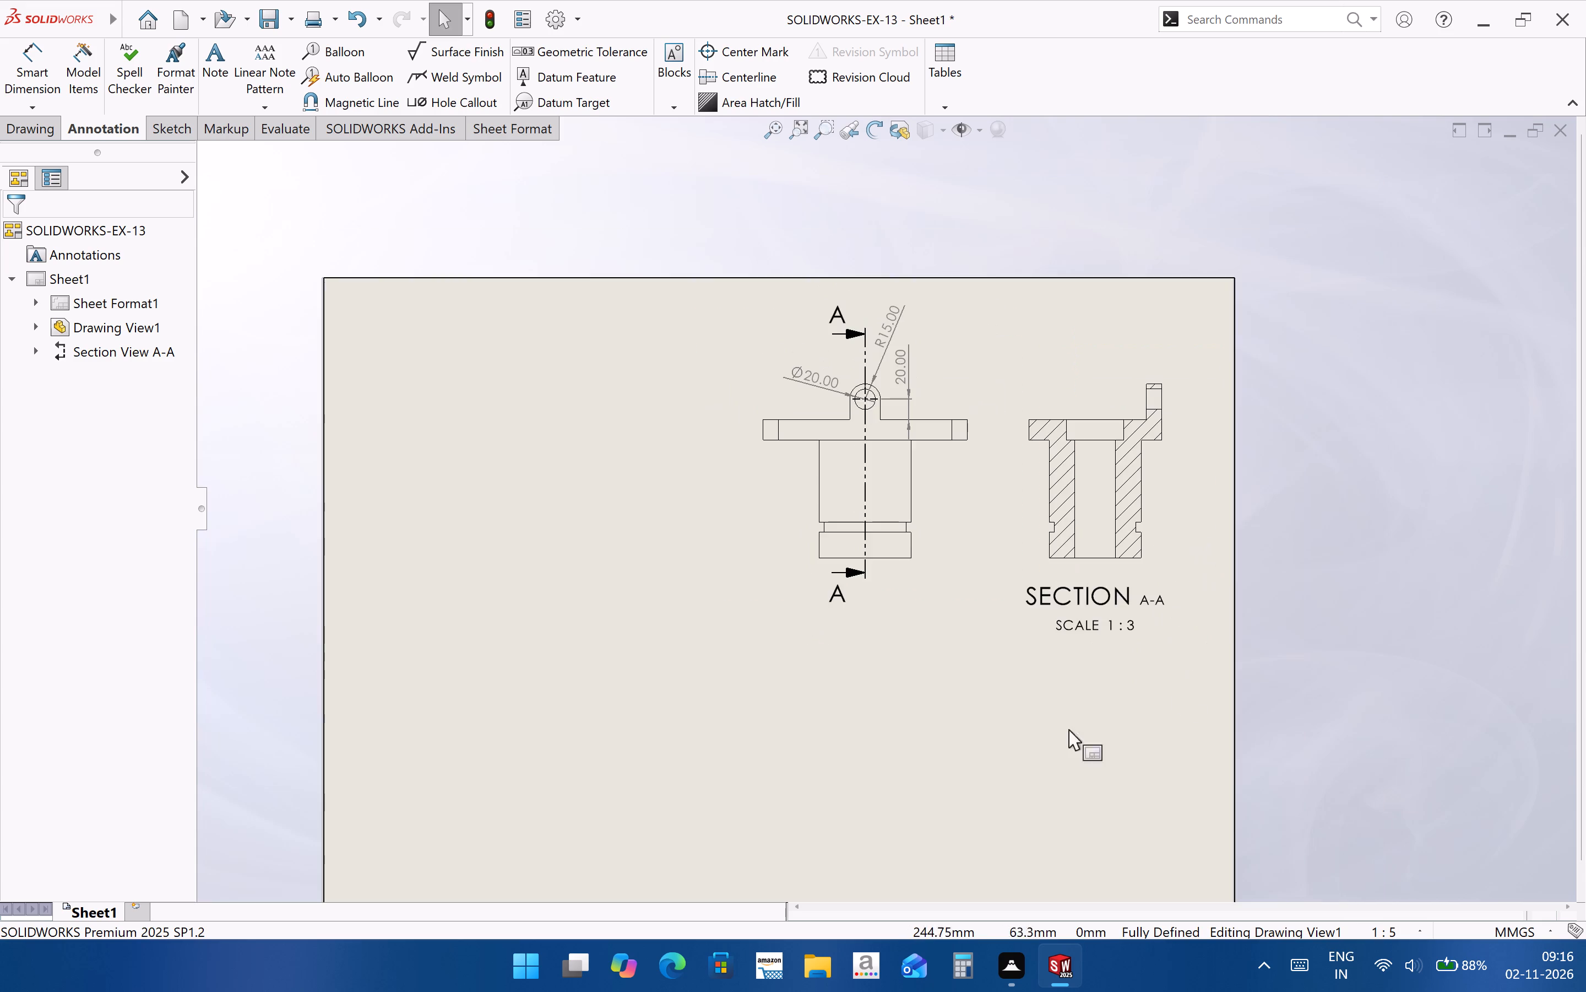
{"action": "scroll", "coordinate": [1139, 533], "scroll_direction": "up", "scroll_amount": 2}
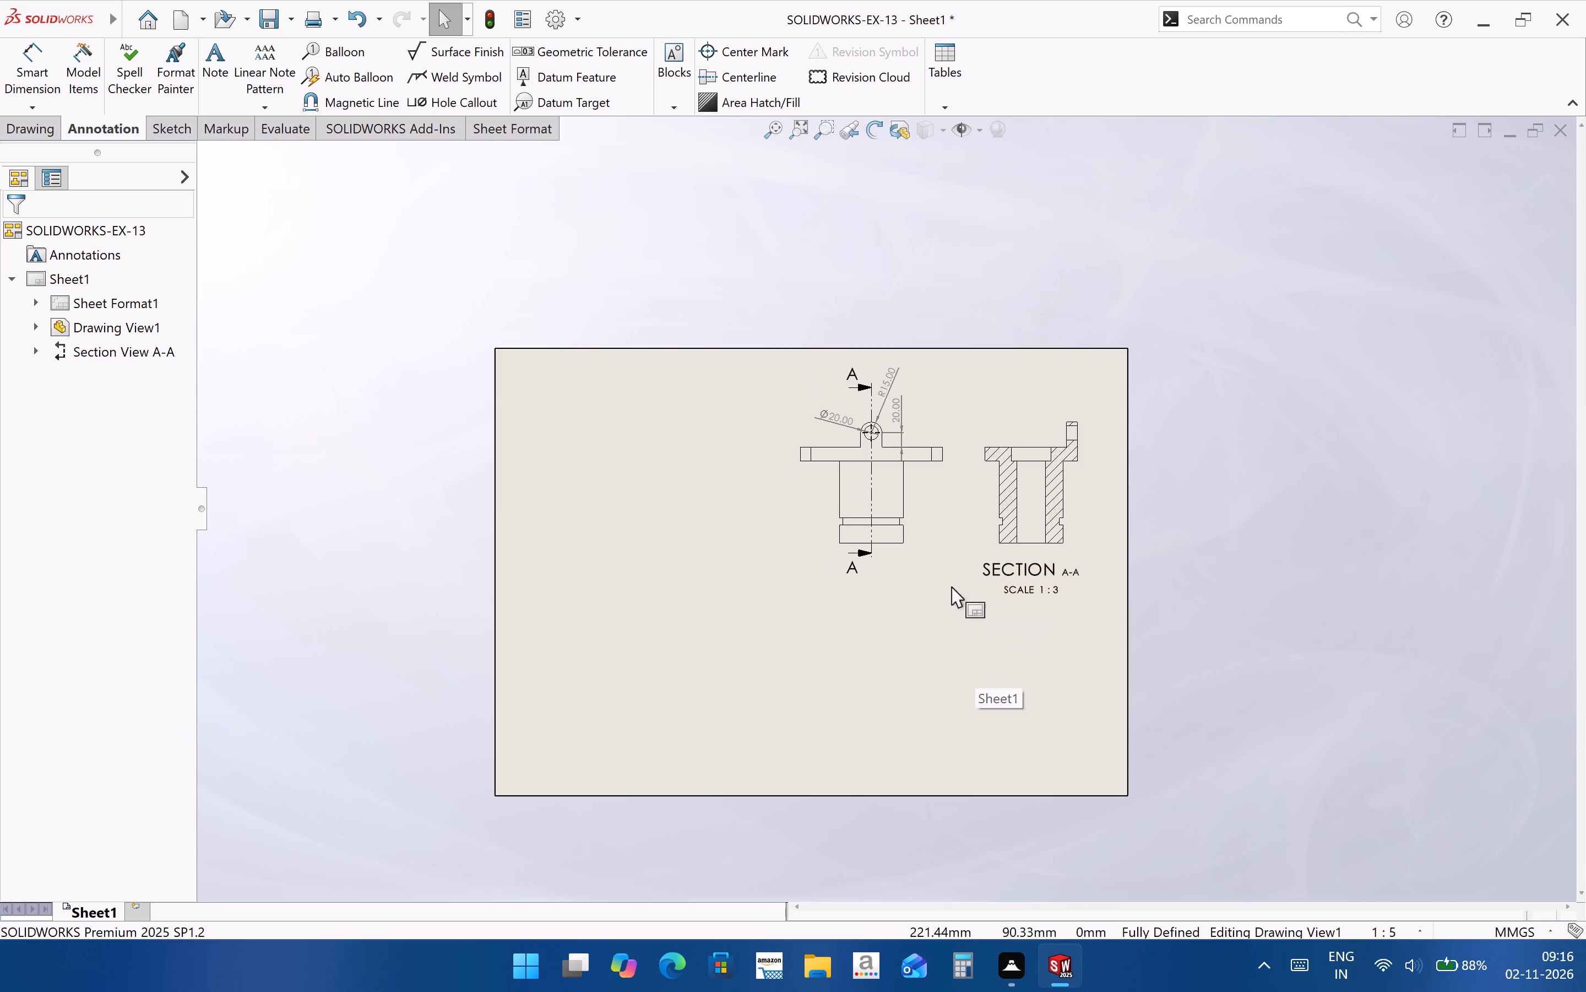
{"action": "scroll", "coordinate": [996, 417], "scroll_direction": "down", "scroll_amount": 5}
{"action": "left_click", "coordinate": [44, 43]}
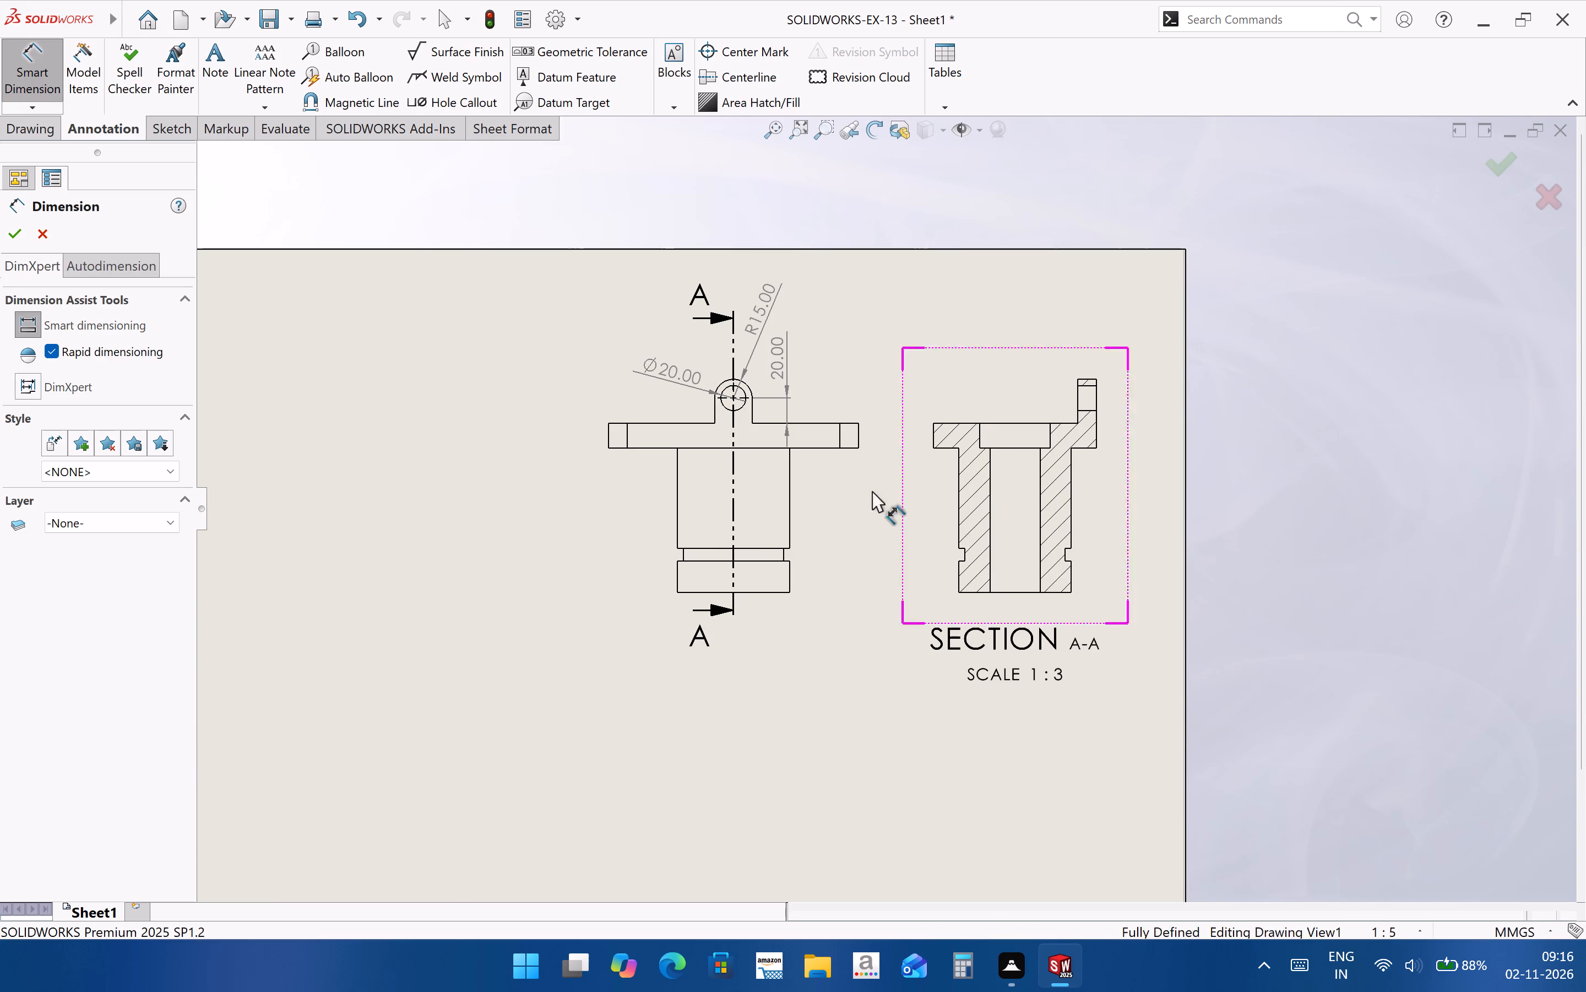
{"action": "scroll", "coordinate": [913, 430], "scroll_direction": "down", "scroll_amount": 3}
{"action": "left_click", "coordinate": [993, 422]}
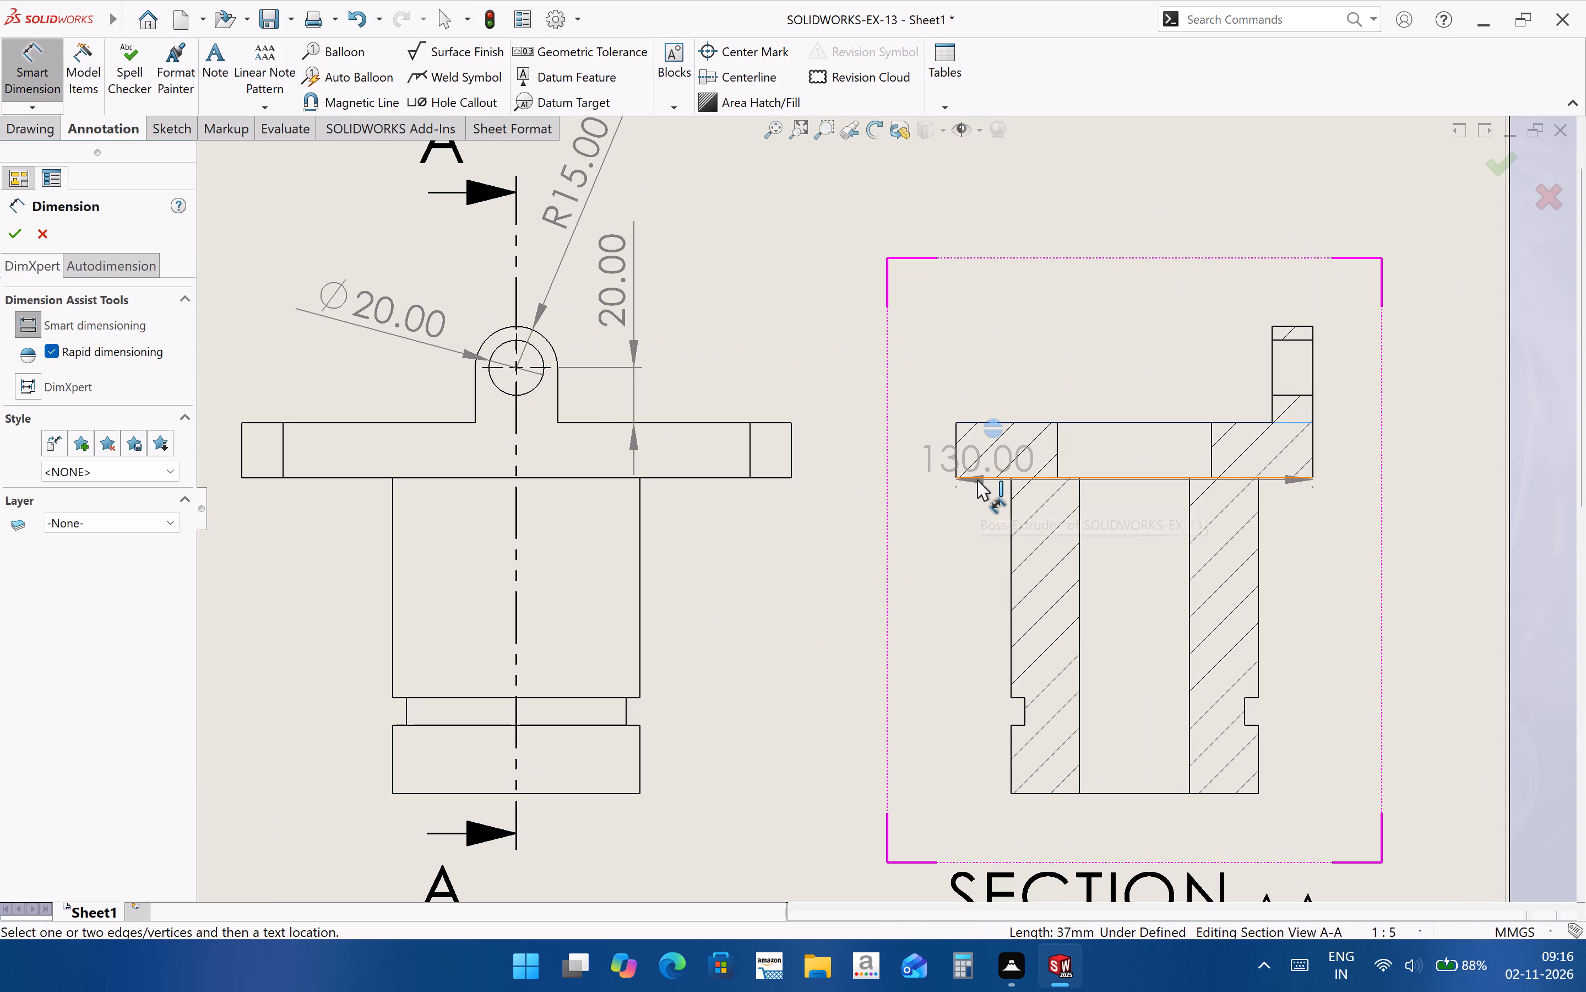
{"action": "left_click", "coordinate": [977, 479]}
{"action": "left_click", "coordinate": [928, 346]}
{"action": "left_click", "coordinate": [1399, 618]}
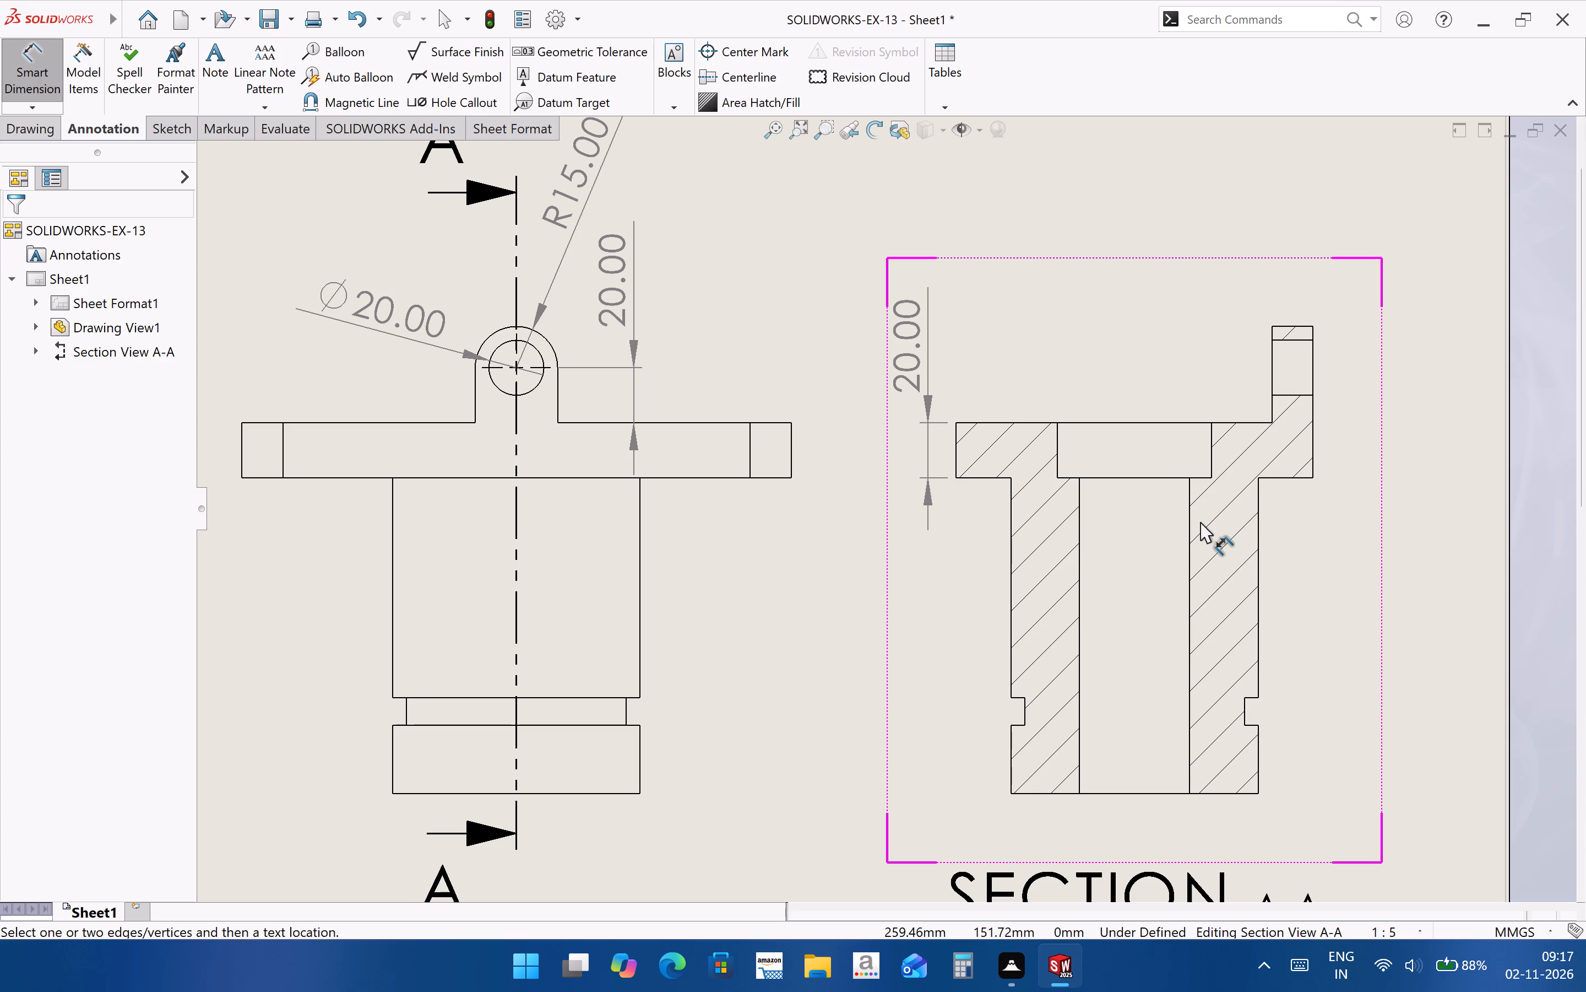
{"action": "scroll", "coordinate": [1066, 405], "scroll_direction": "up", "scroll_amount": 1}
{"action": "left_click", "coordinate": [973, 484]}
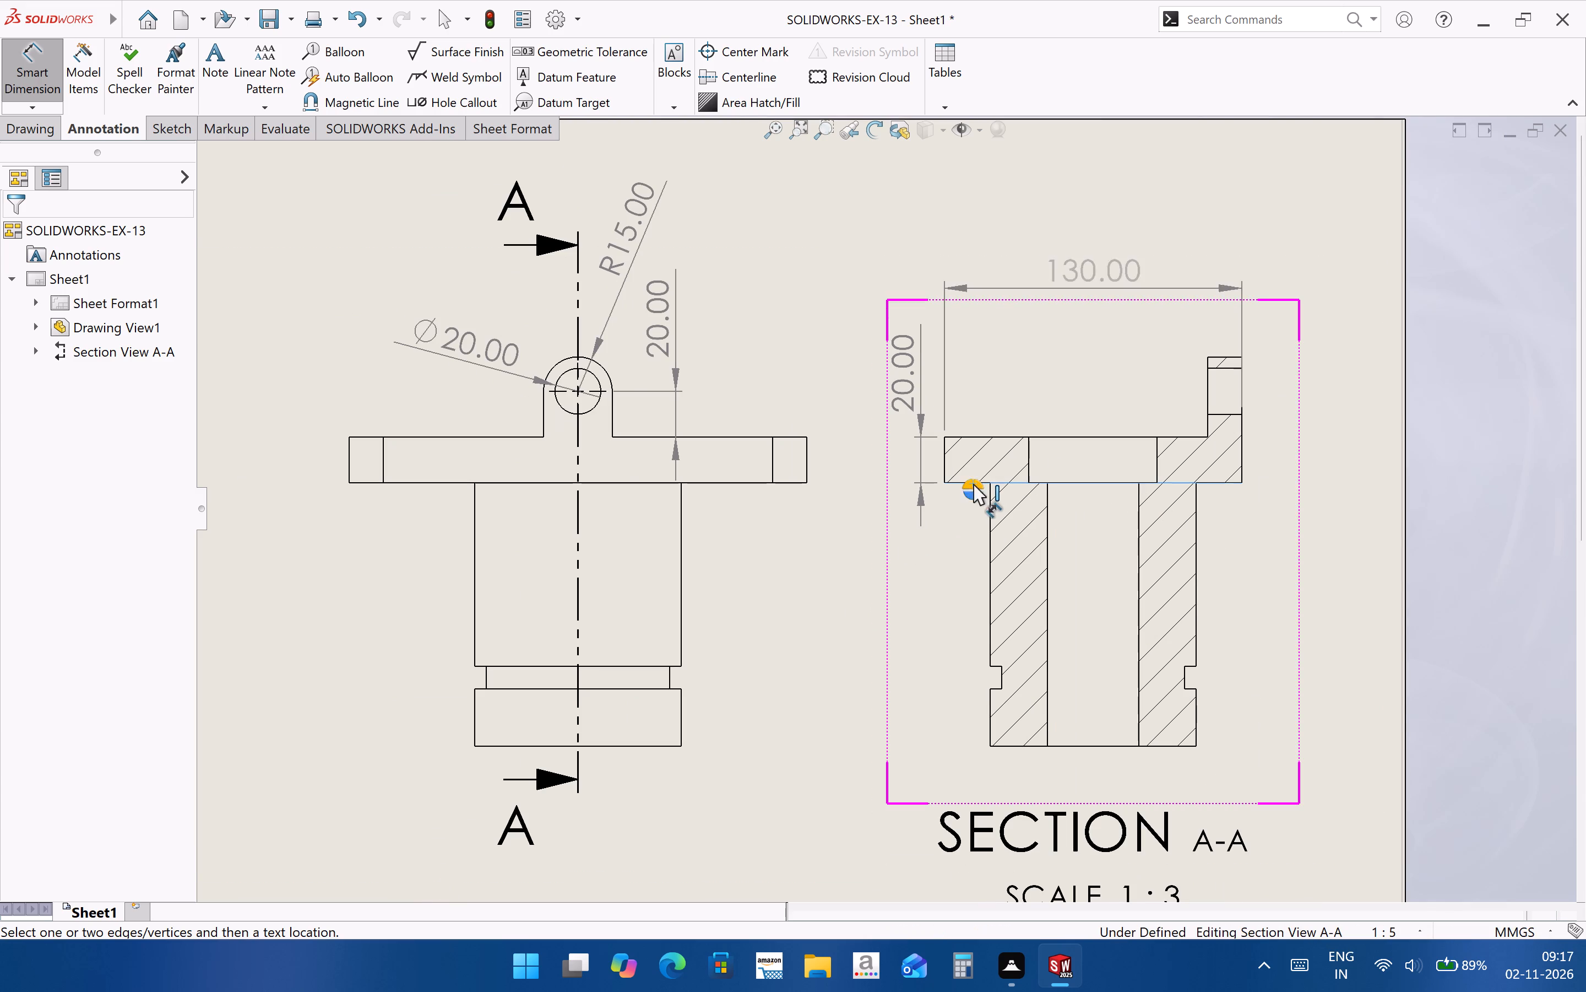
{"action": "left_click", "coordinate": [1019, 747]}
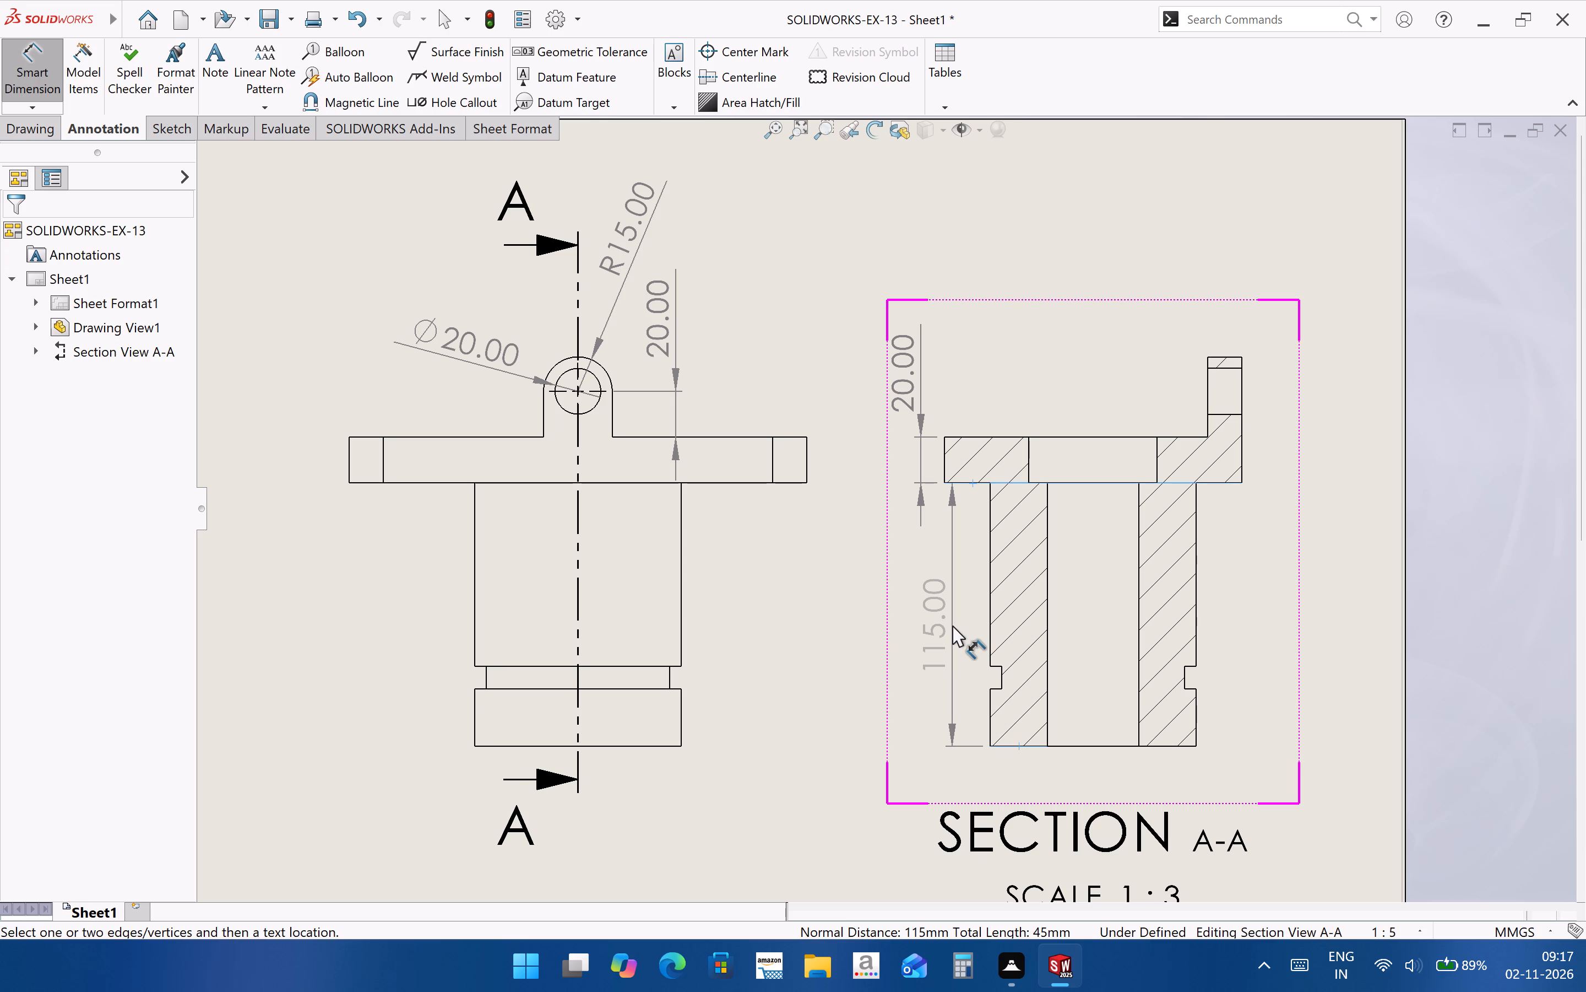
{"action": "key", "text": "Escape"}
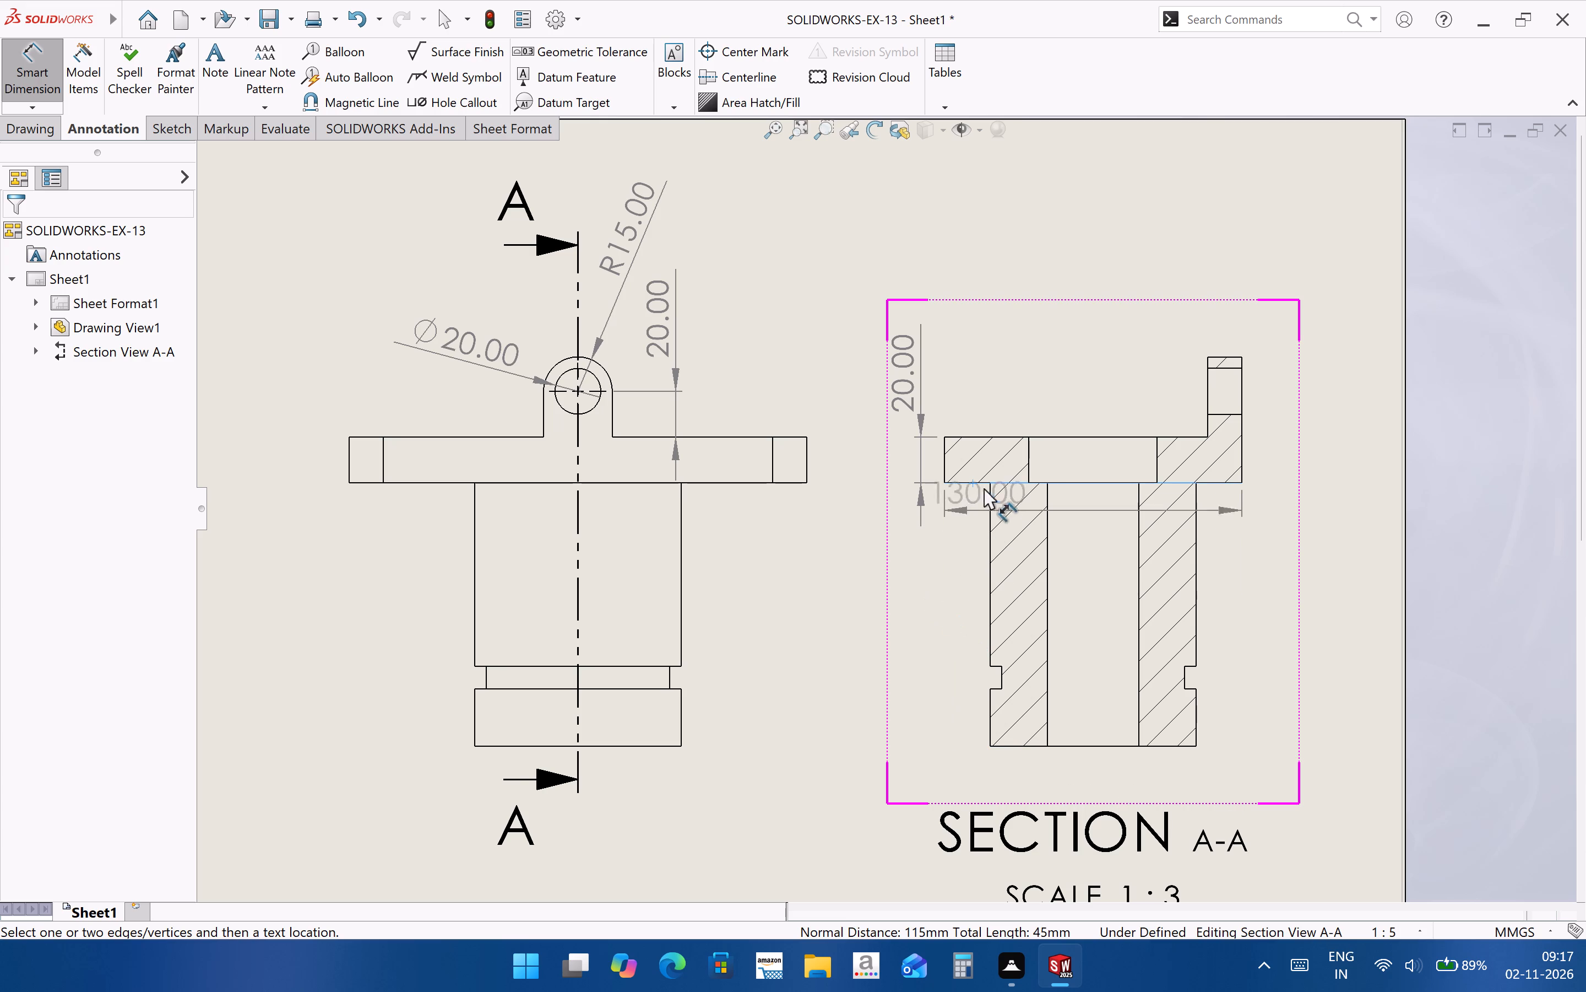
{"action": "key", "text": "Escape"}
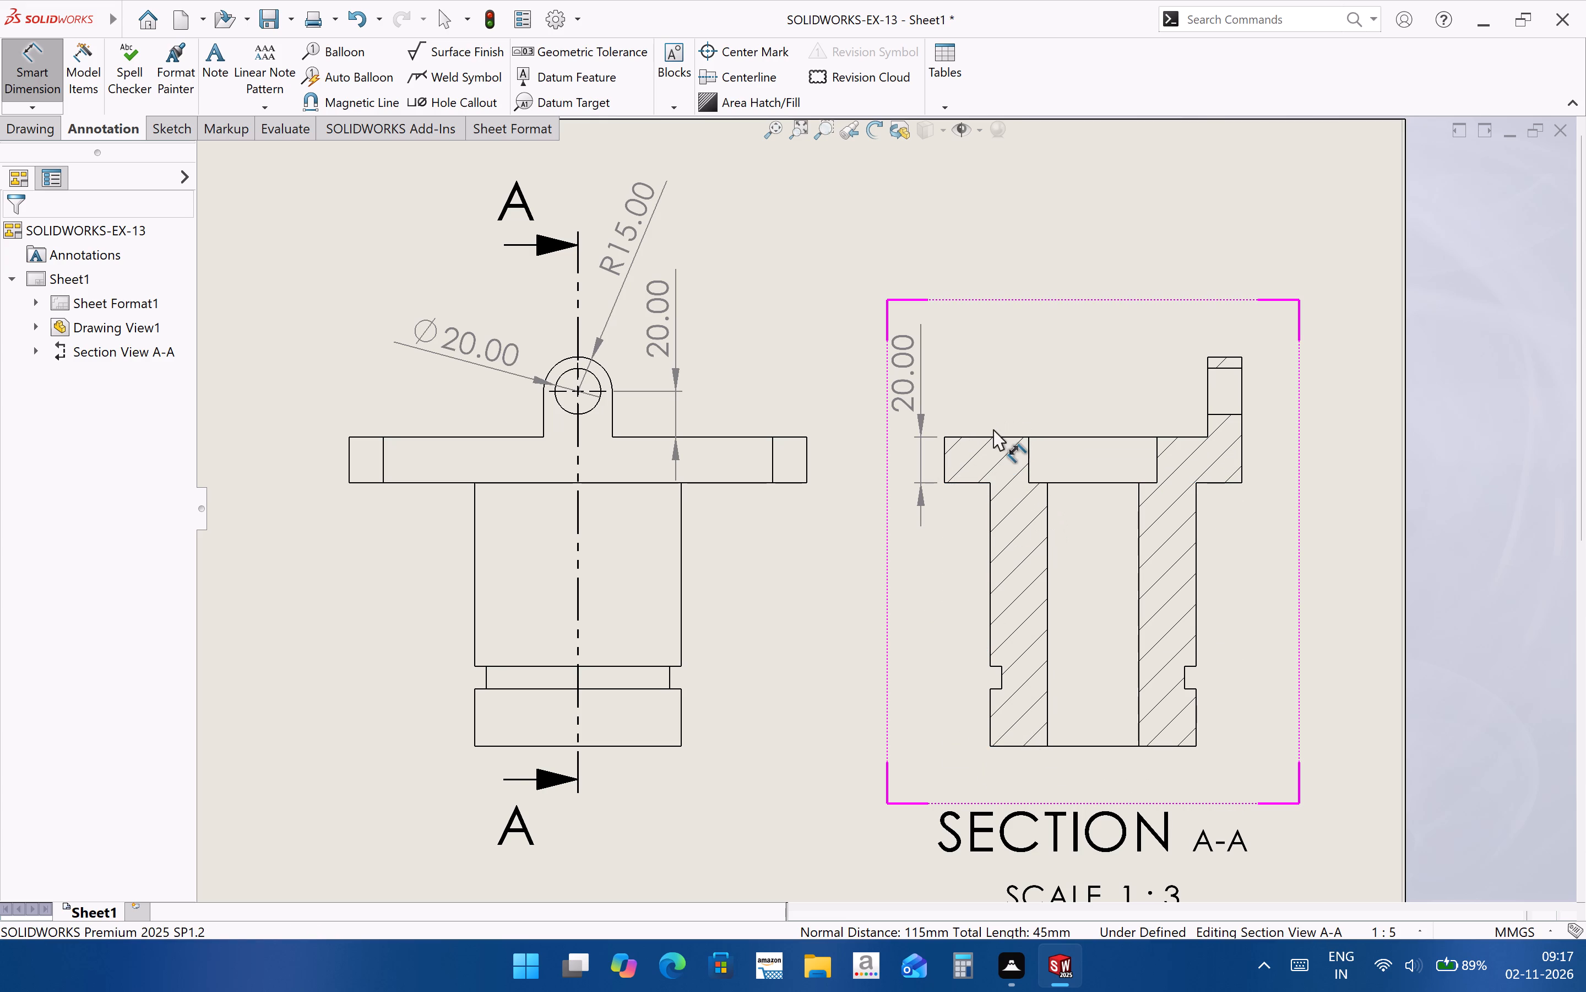
Dimension the height from the plate's top edge to the sleeve's bottom edge in section A-A, in line with the plate thickness dimension.
{"action": "left_click", "coordinate": [995, 438]}
{"action": "left_click", "coordinate": [1061, 746]}
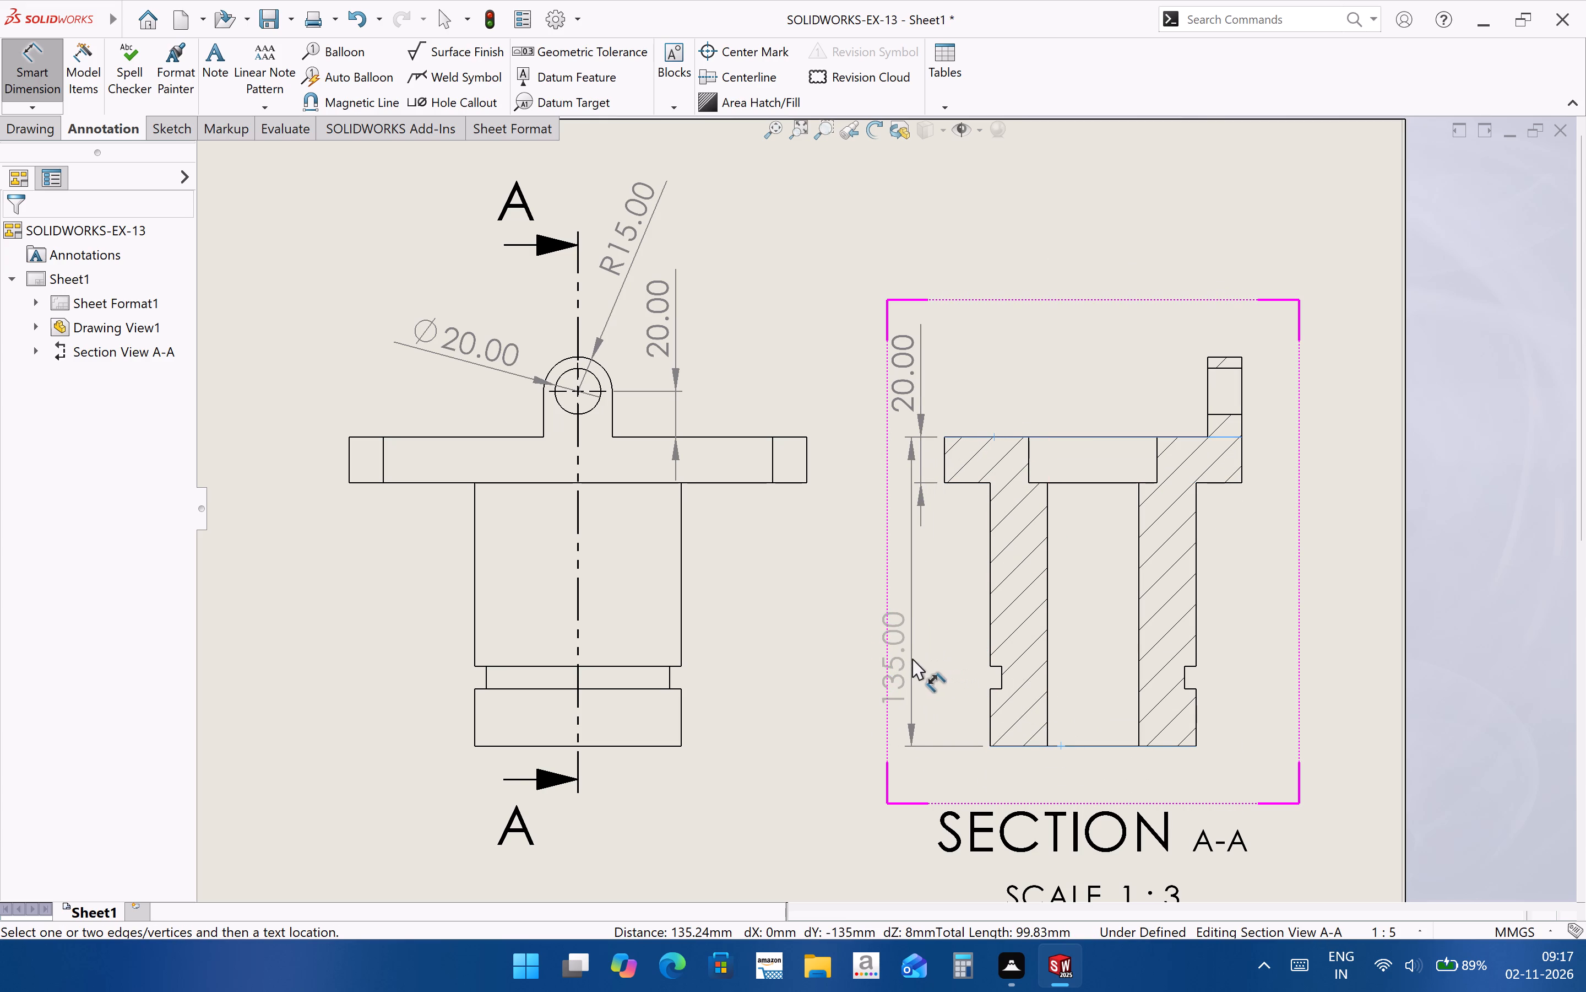
{"action": "left_click", "coordinate": [924, 656]}
{"action": "key", "text": "Escape"}
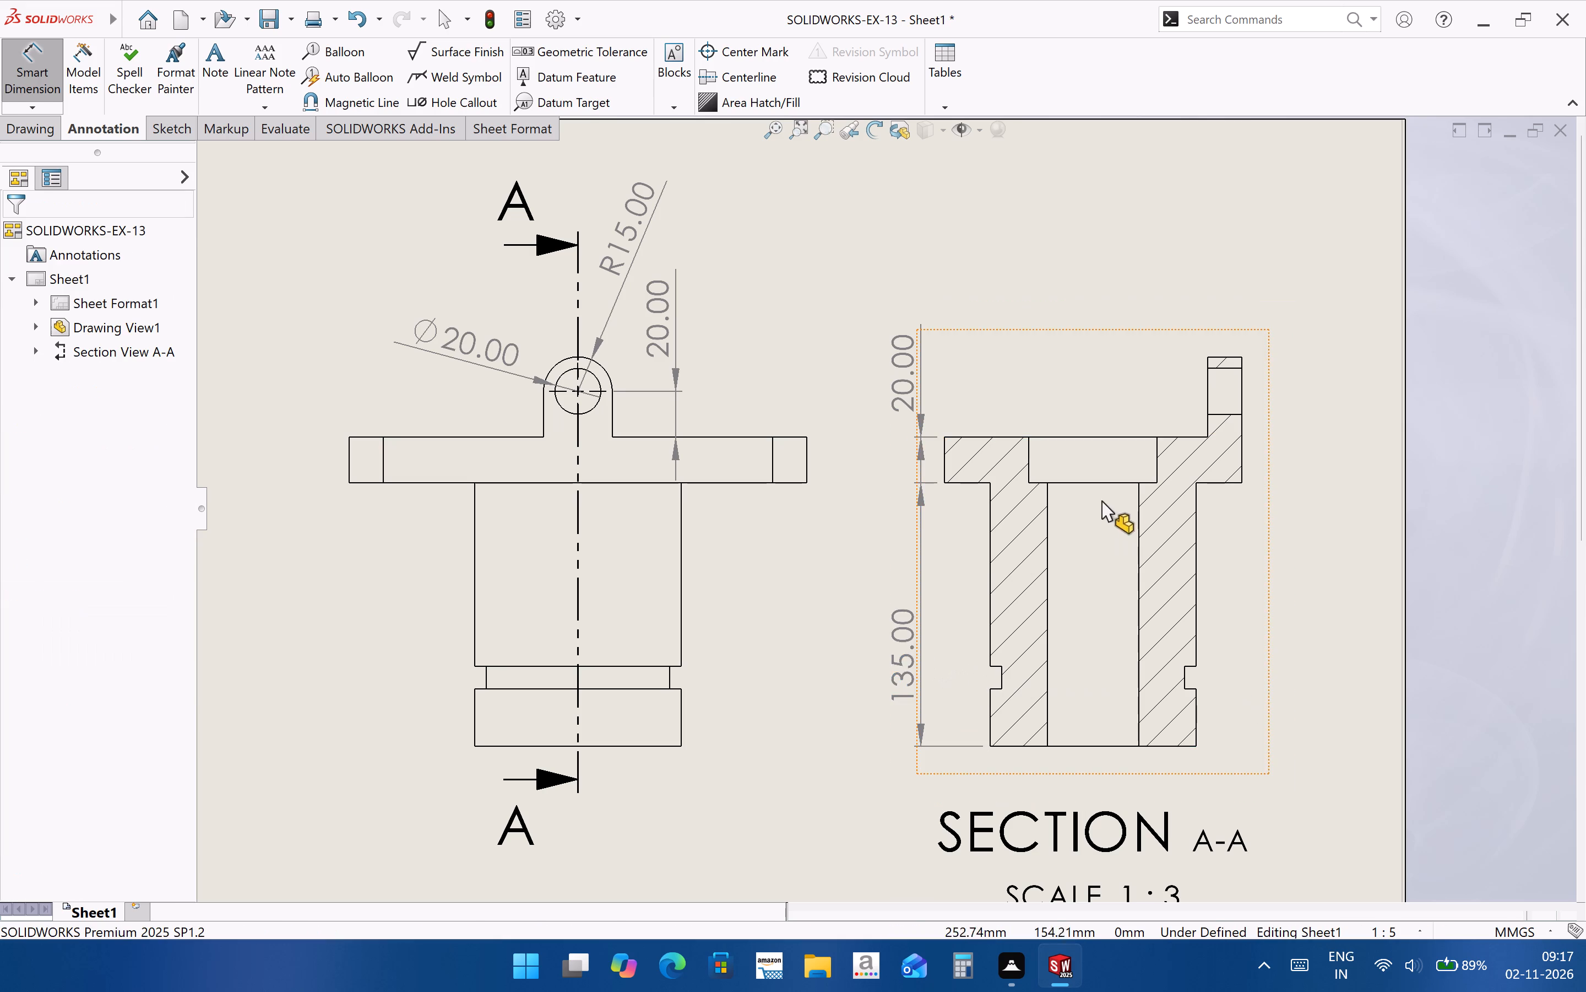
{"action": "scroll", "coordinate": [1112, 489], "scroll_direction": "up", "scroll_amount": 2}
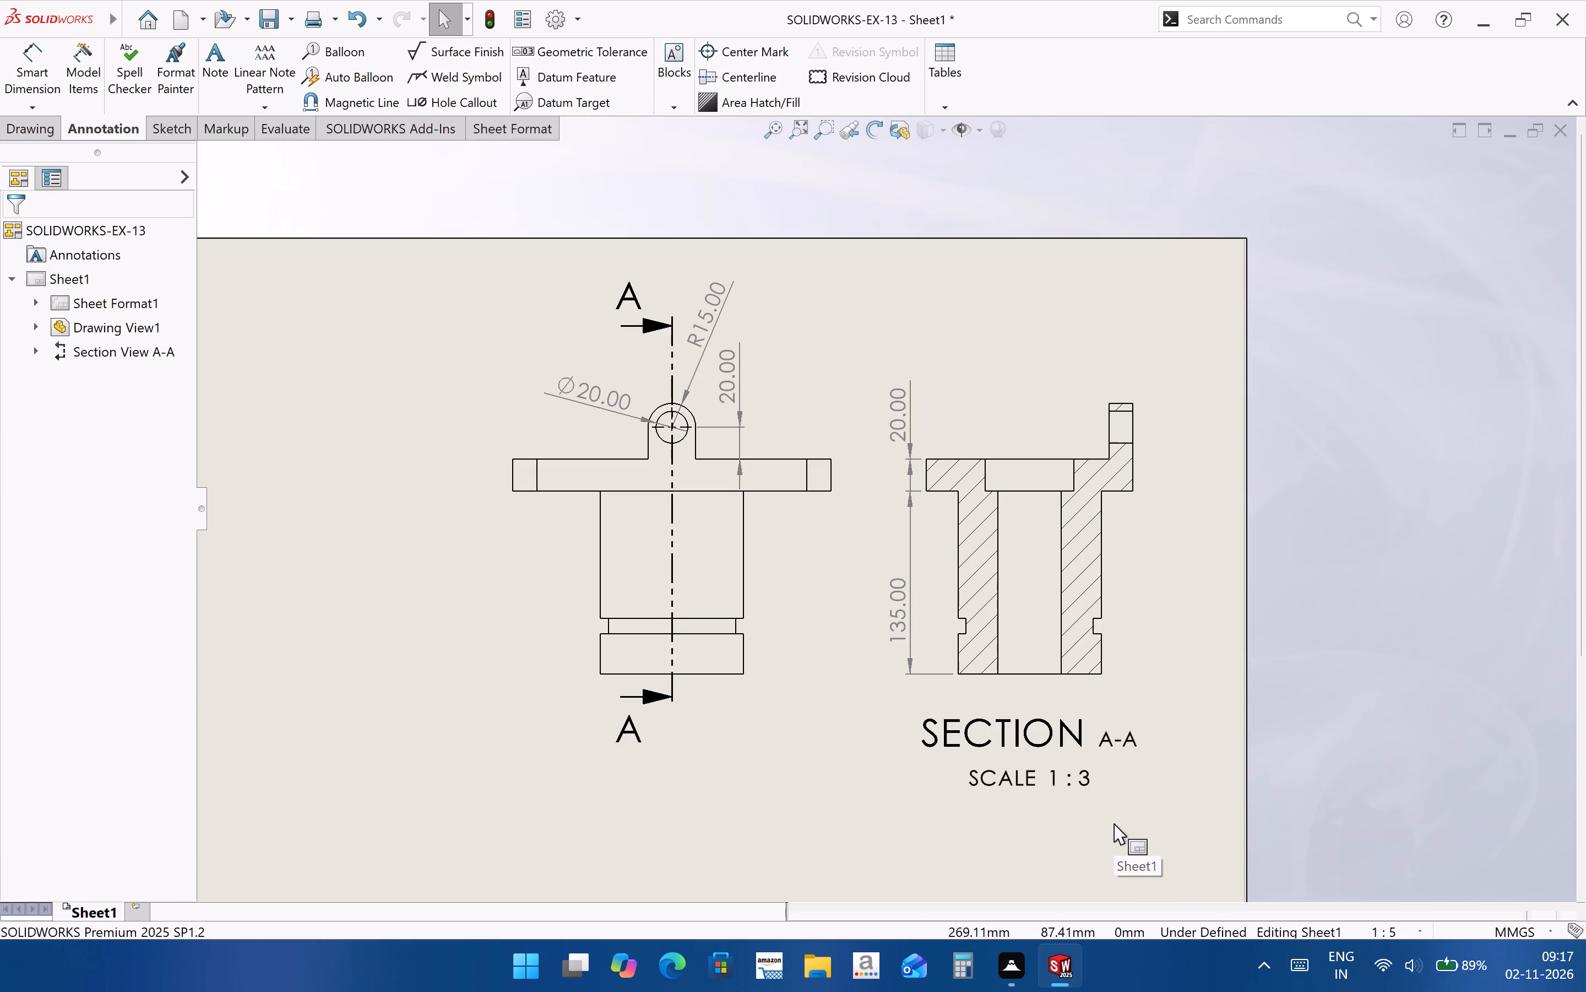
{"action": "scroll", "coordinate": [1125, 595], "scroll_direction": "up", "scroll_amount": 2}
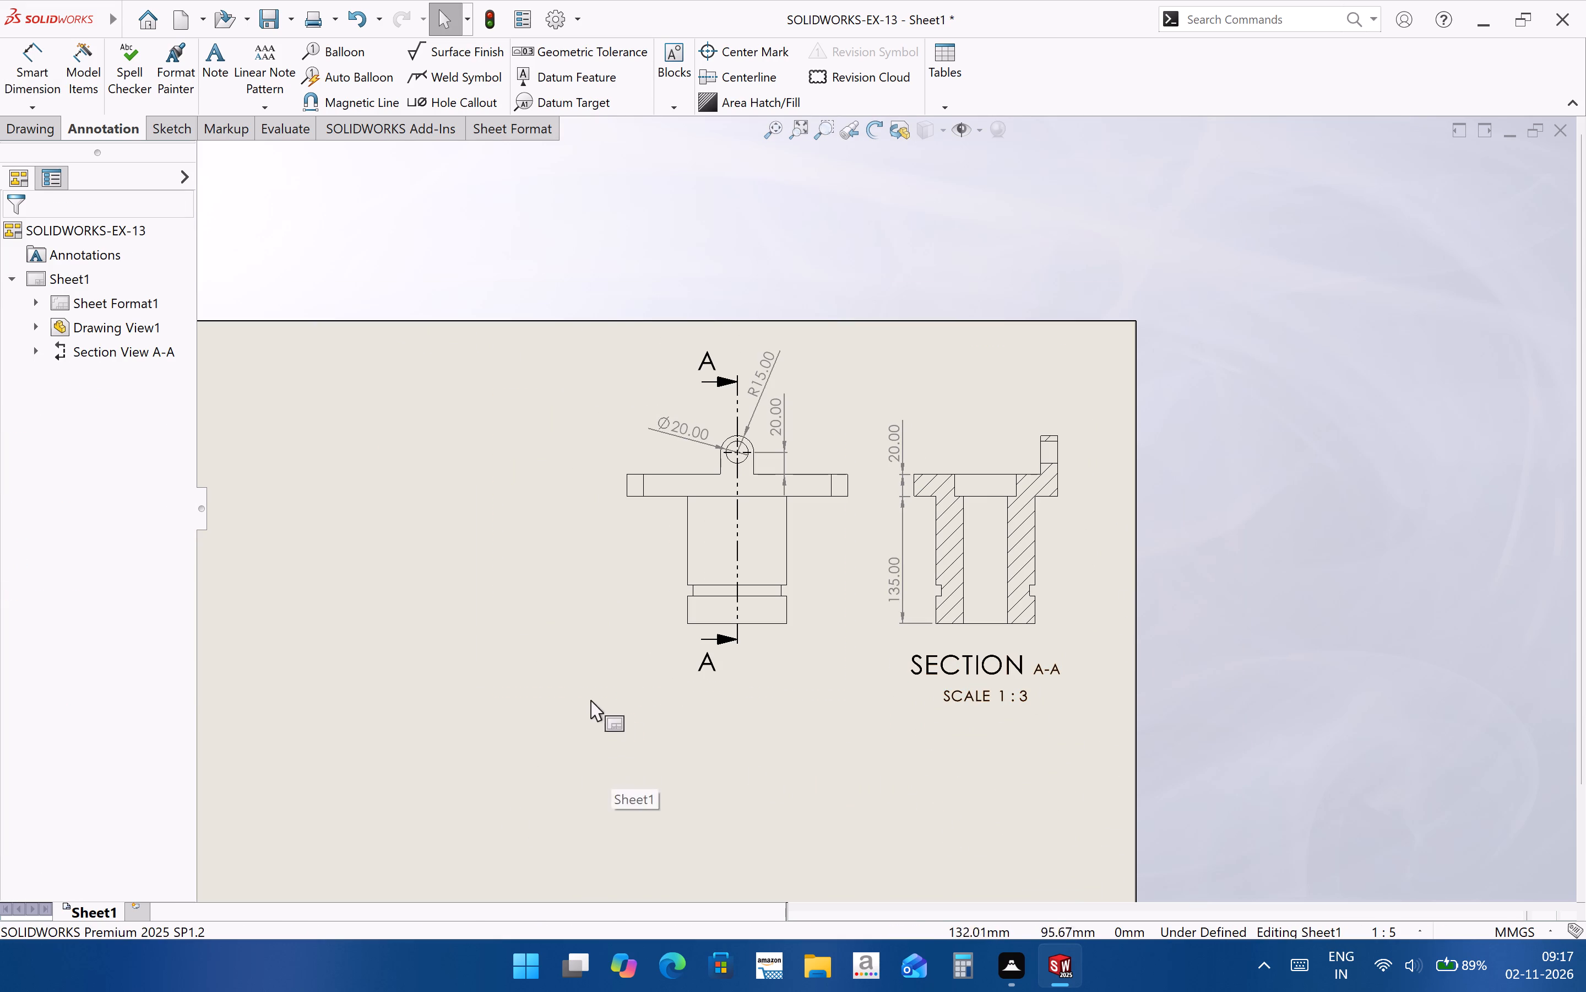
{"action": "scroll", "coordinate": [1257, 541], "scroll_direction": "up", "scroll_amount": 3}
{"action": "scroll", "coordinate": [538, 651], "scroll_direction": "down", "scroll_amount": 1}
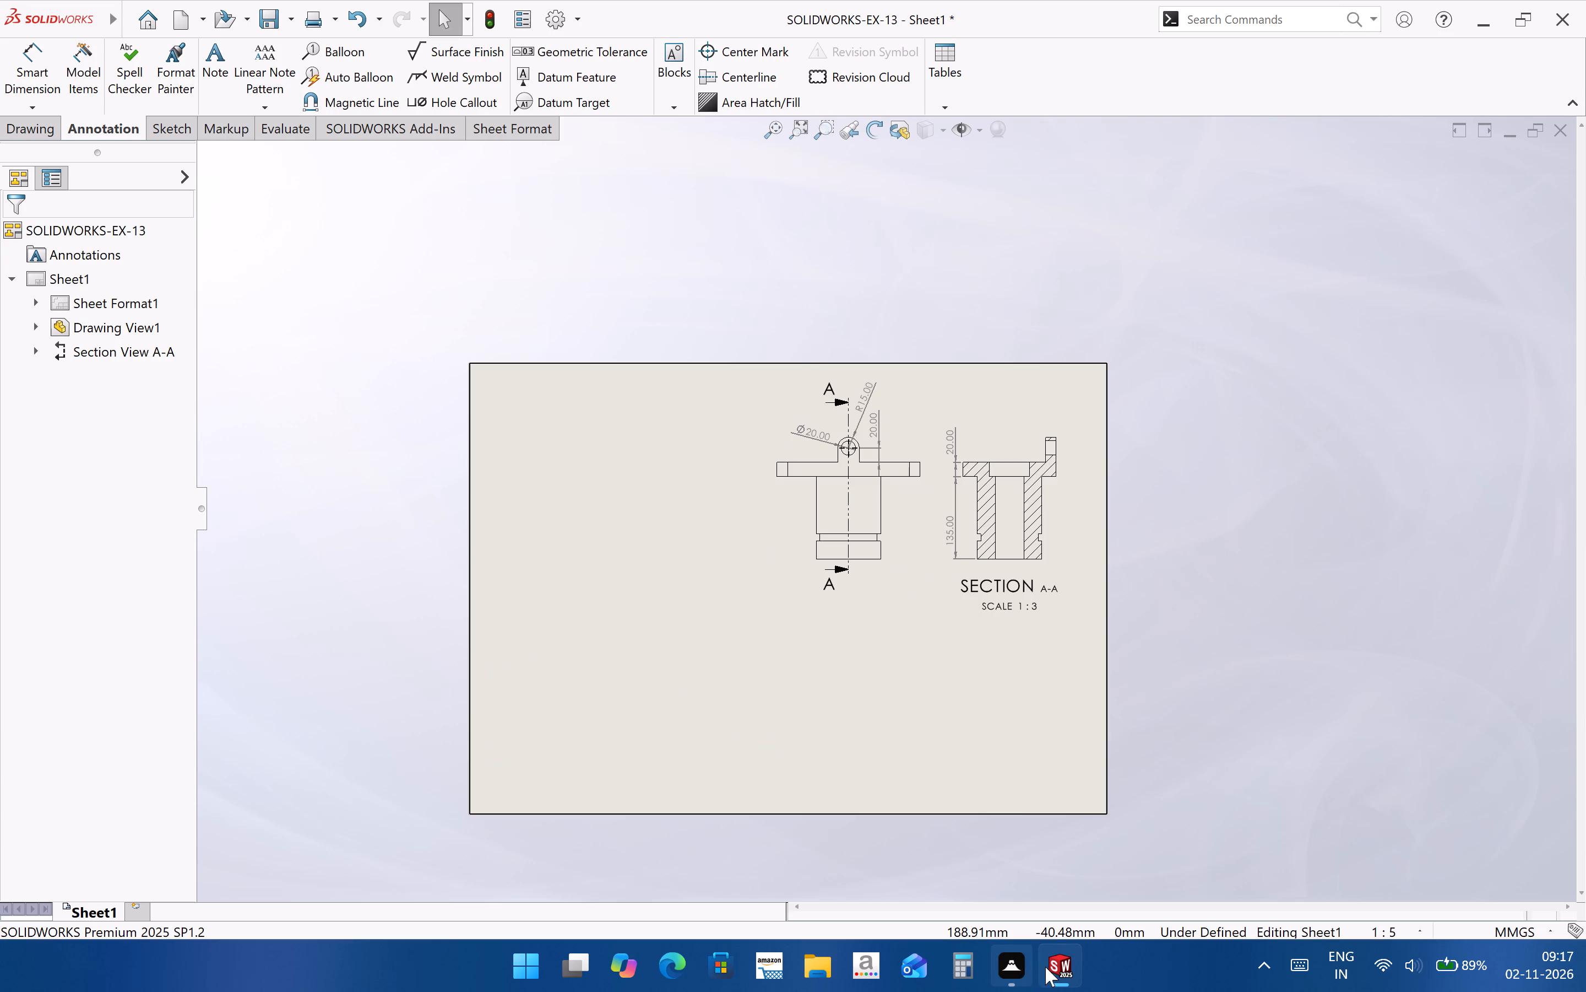
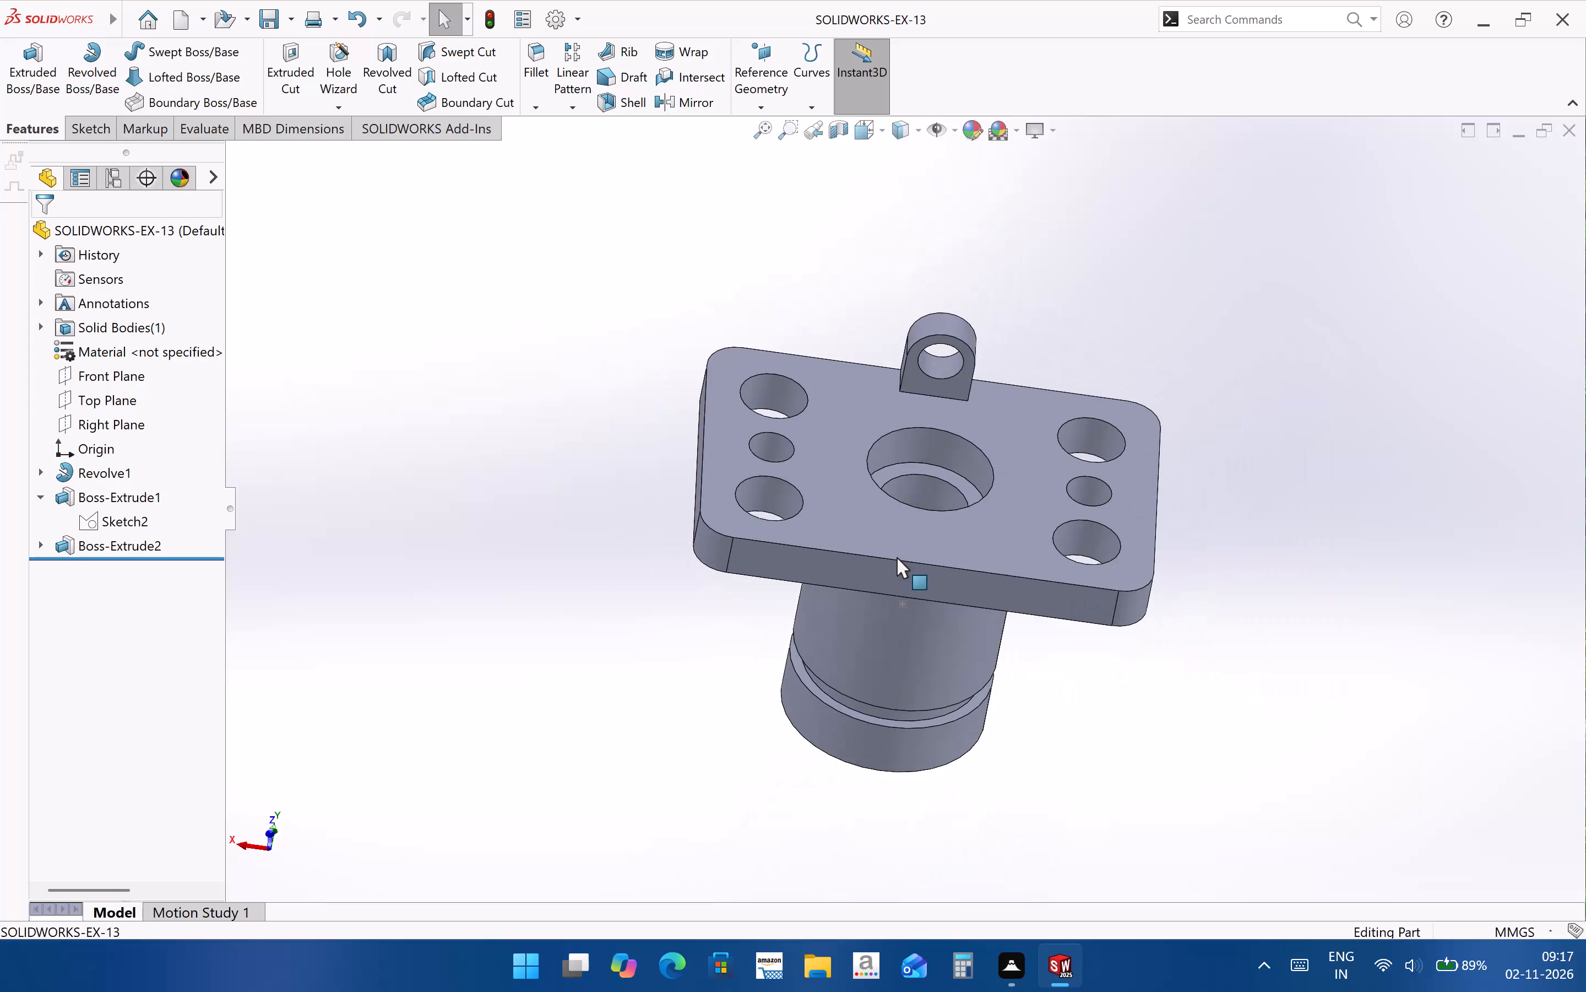
Start a sketch on the floor of the plate's central counterbore and convert the floor's outer circular edge into it.
{"action": "middle_click_drag", "start_coordinate": [923, 562], "coordinate": [976, 714]}
{"action": "left_click", "coordinate": [984, 507]}
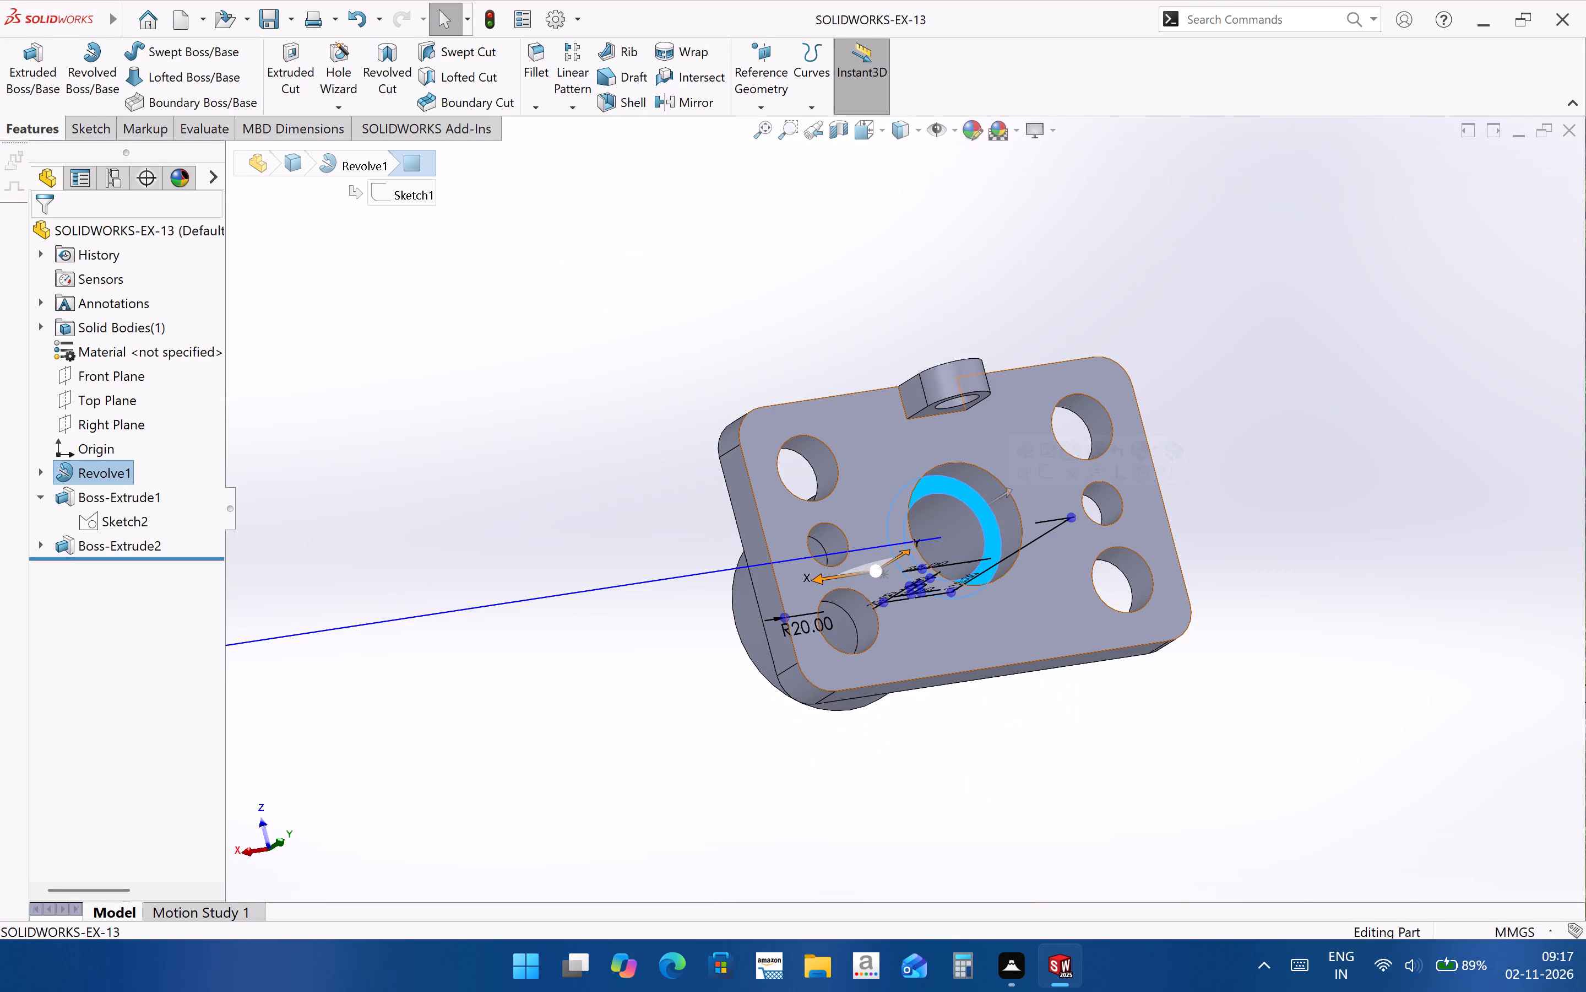
{"action": "key", "text": "ctrl+8"}
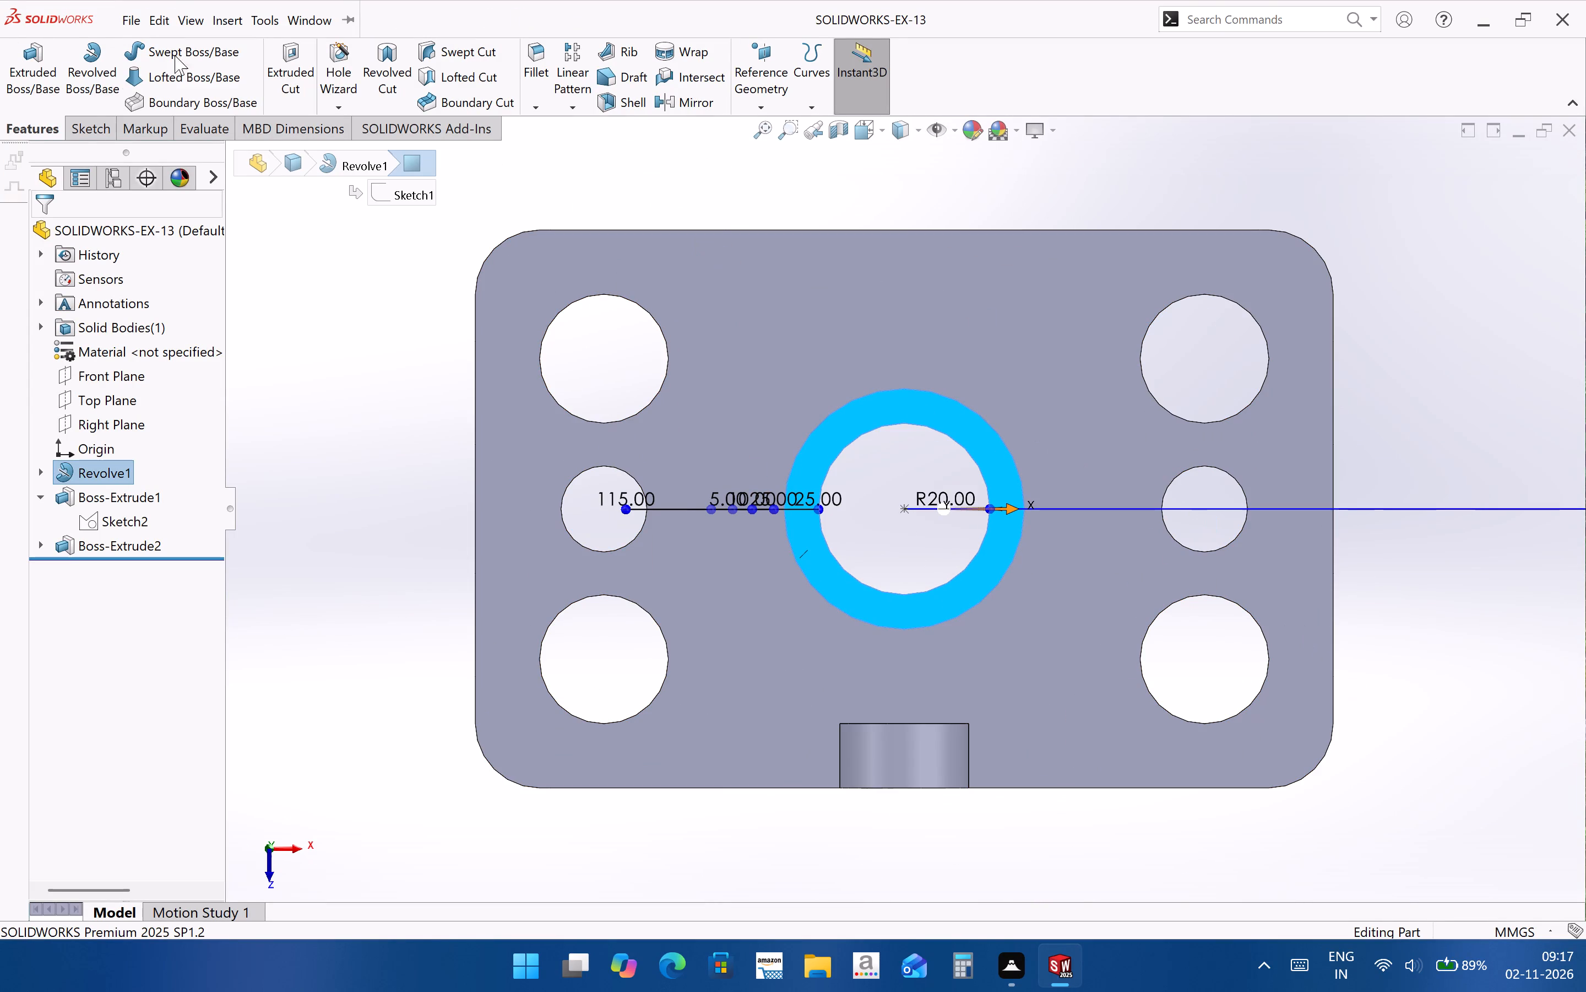
{"action": "left_click", "coordinate": [108, 127]}
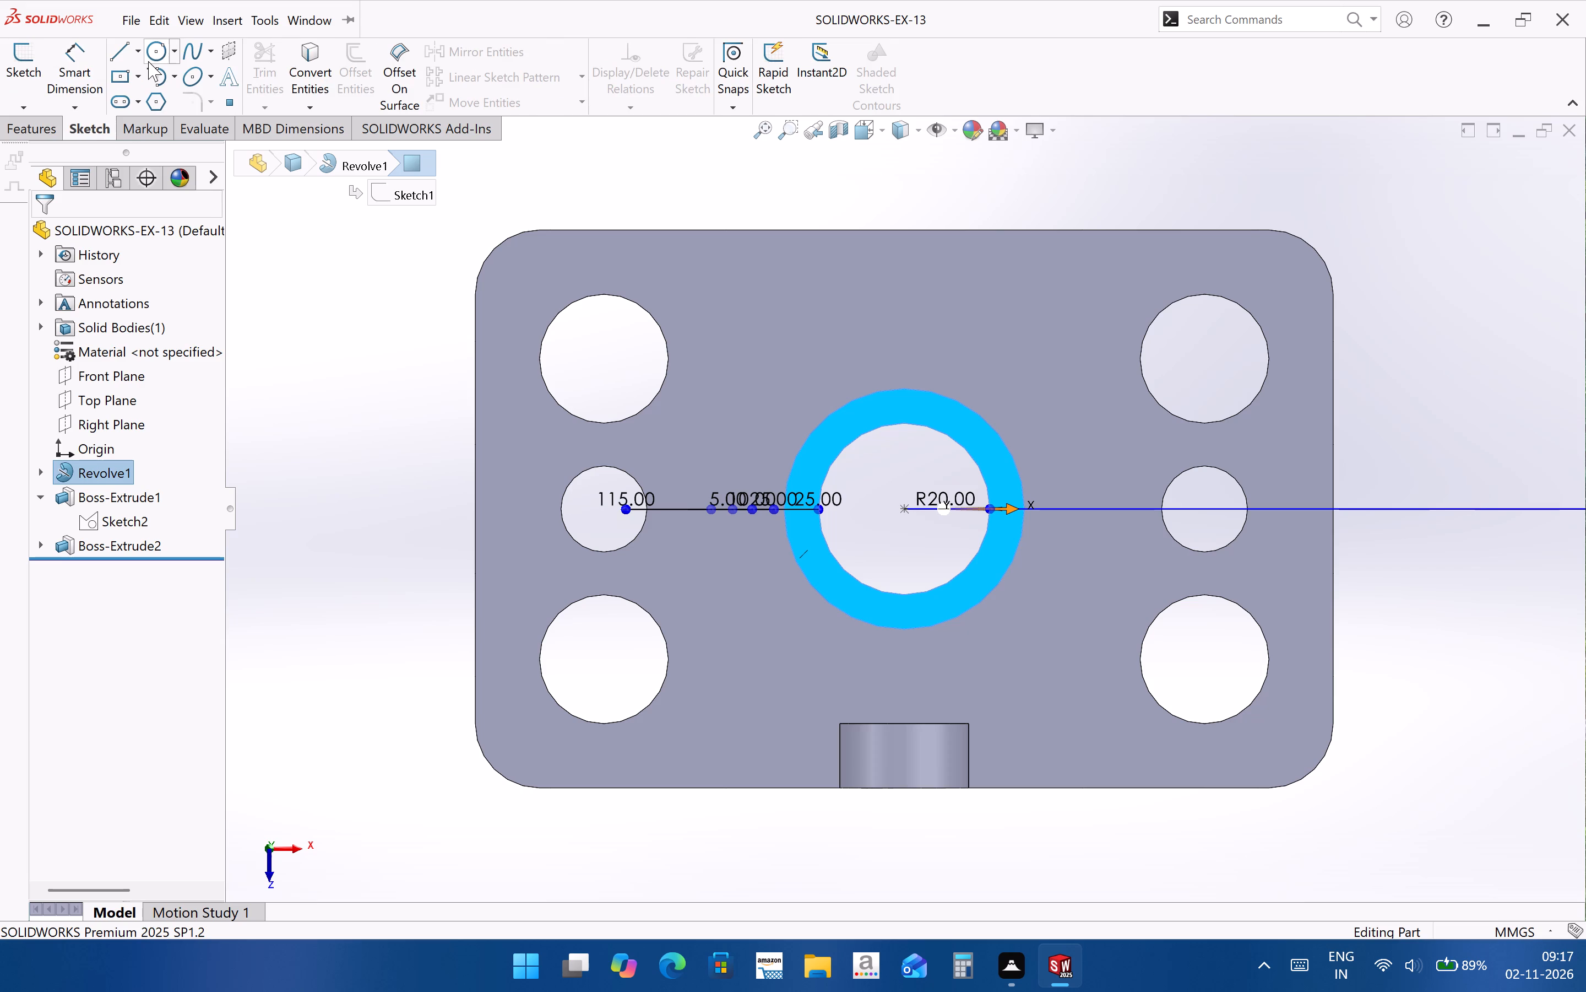
{"action": "left_click", "coordinate": [644, 190]}
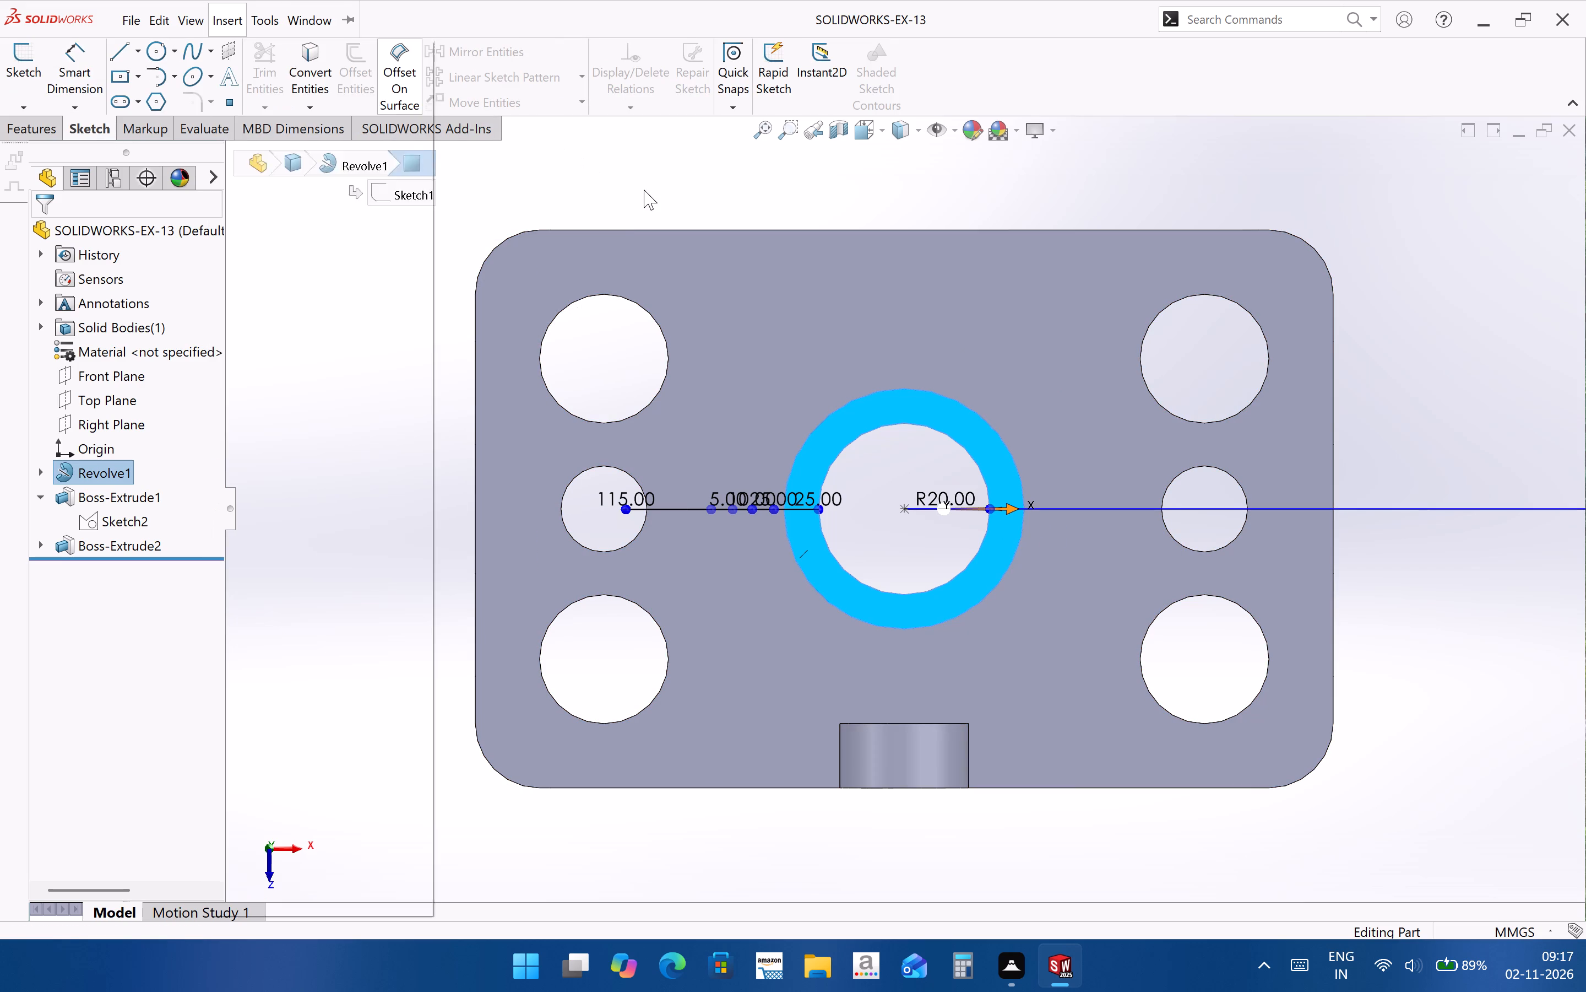
{"action": "left_click", "coordinate": [957, 417]}
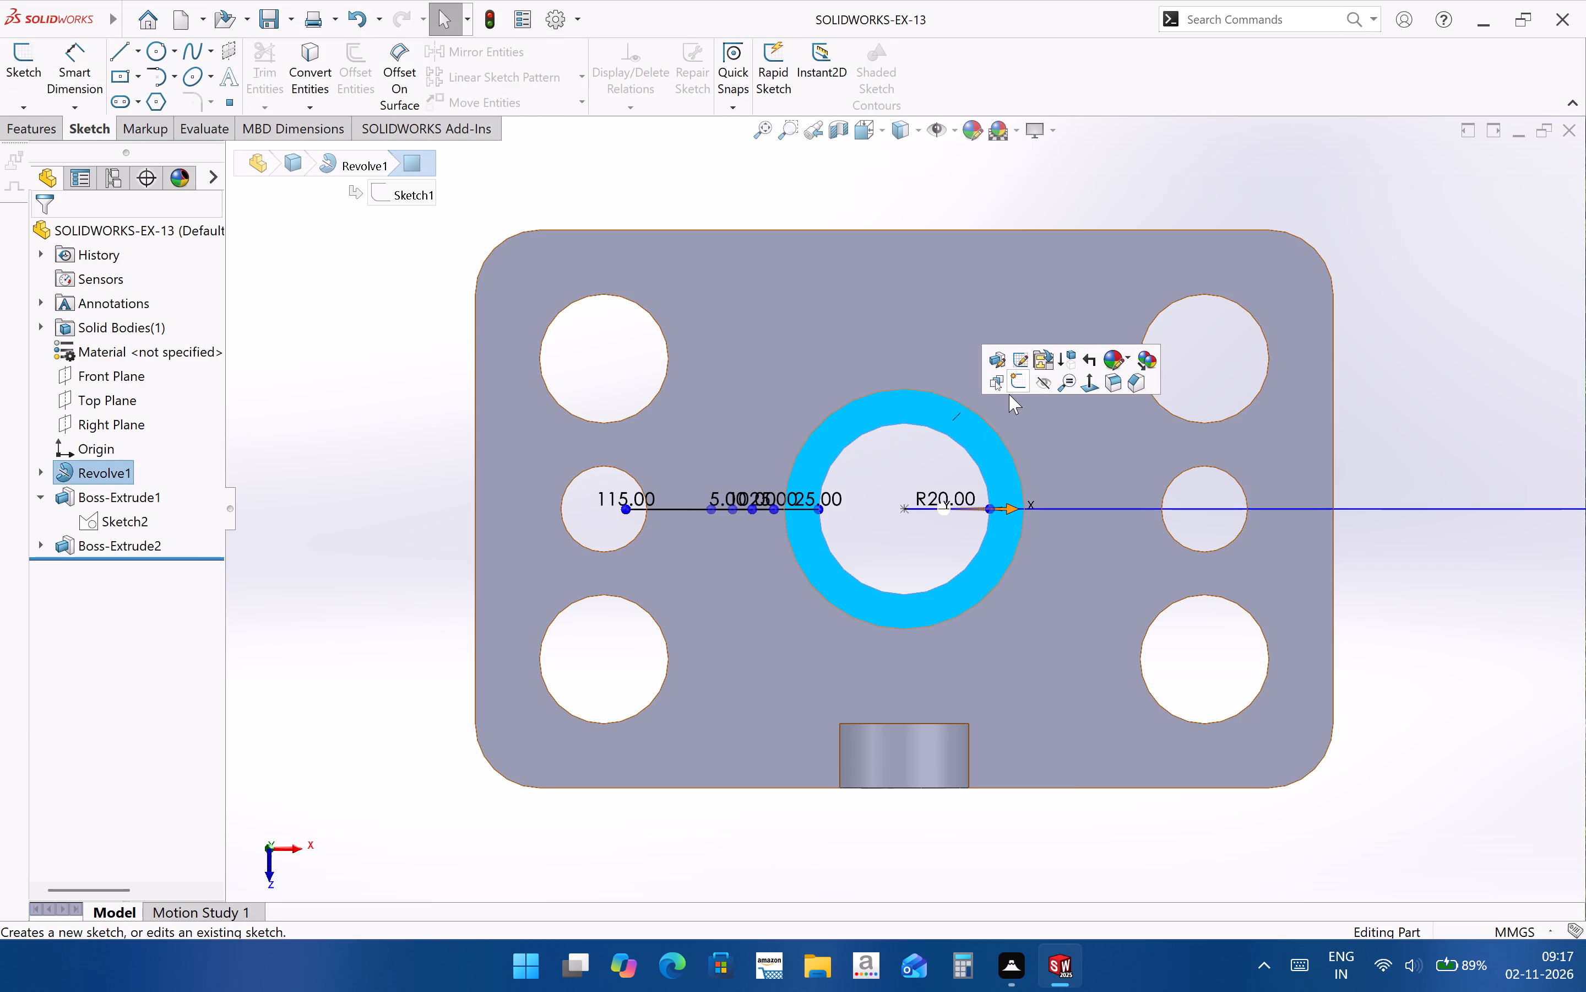
{"action": "left_click", "coordinate": [1013, 384]}
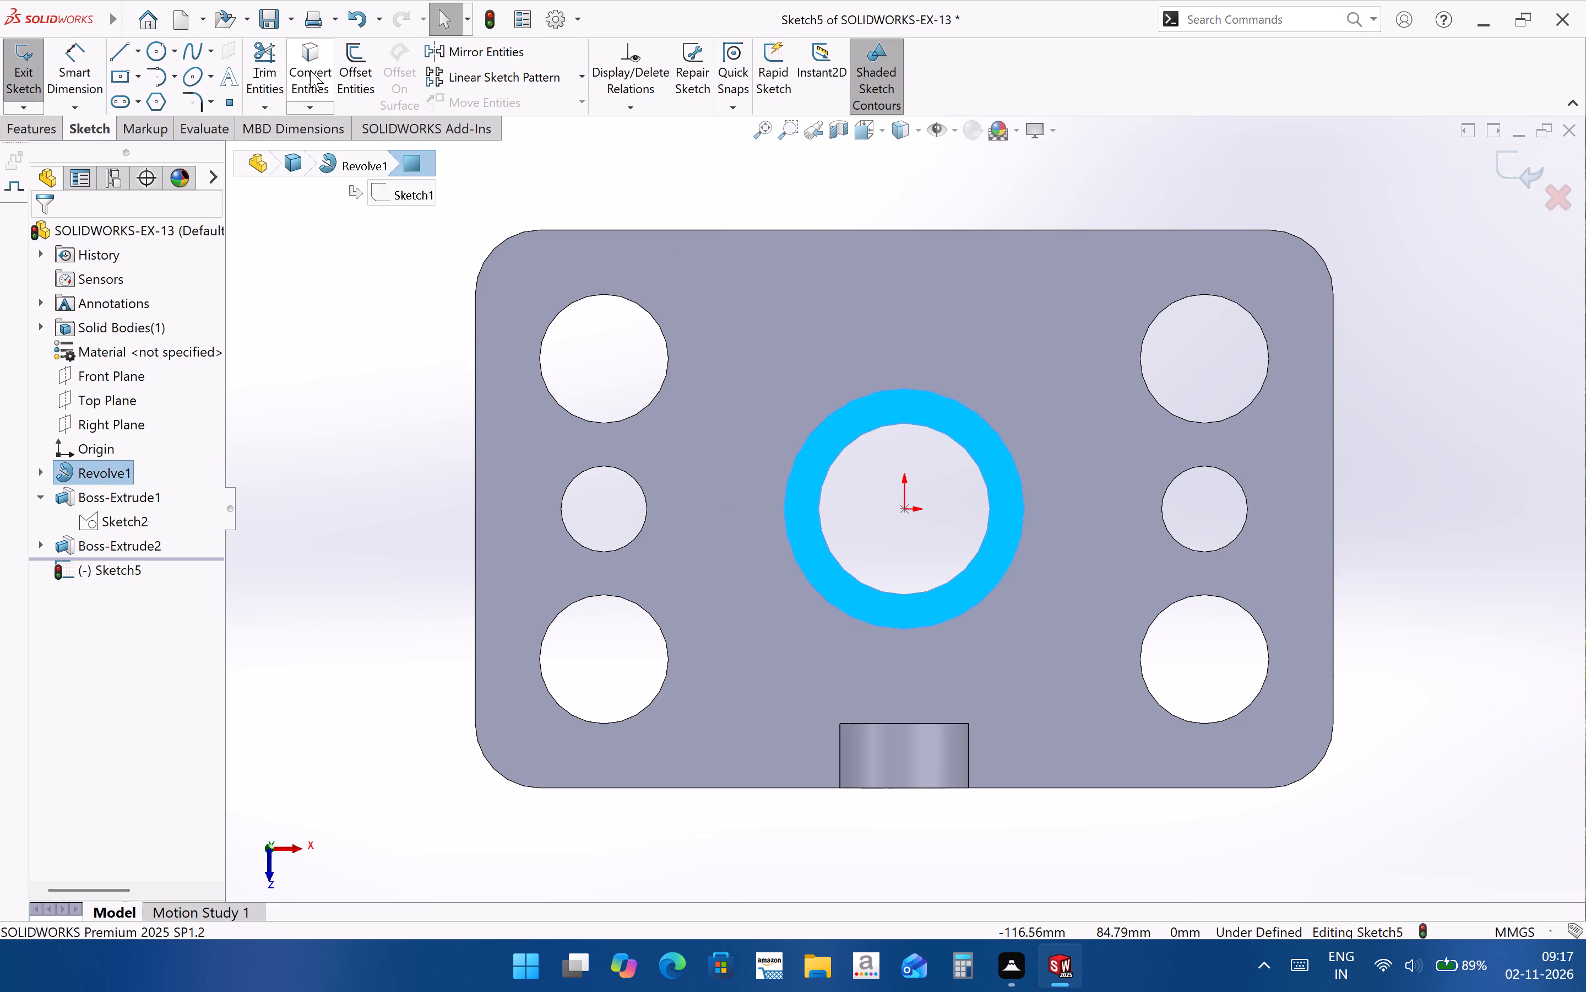
{"action": "left_click", "coordinate": [310, 70]}
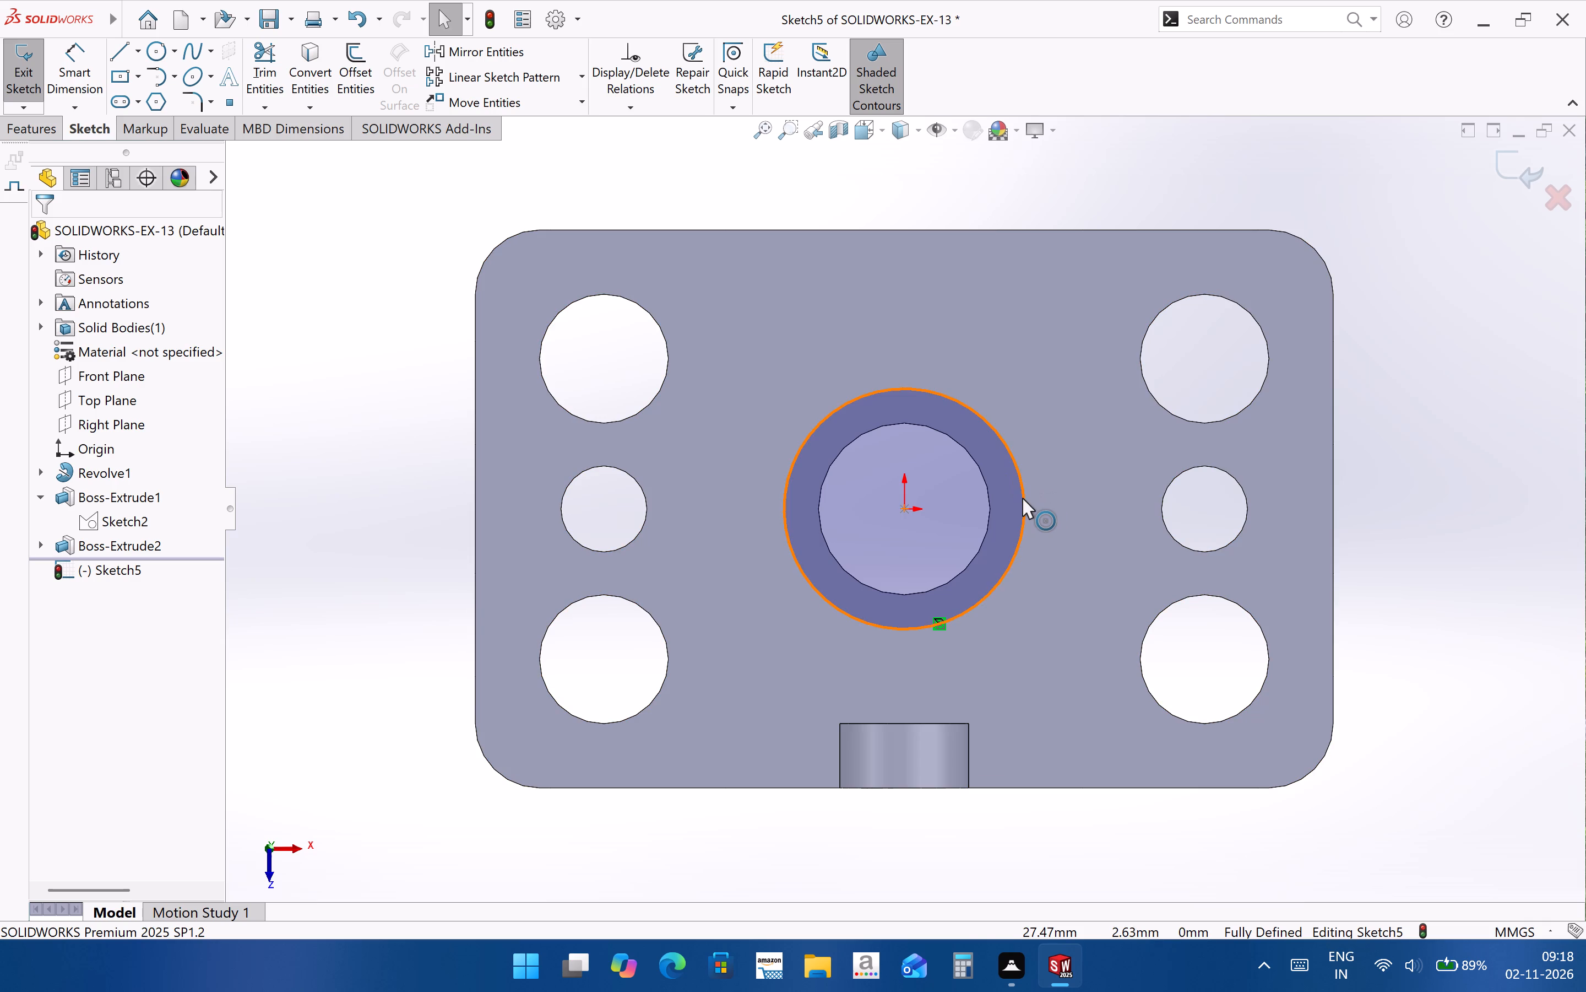
{"action": "left_click", "coordinate": [1022, 498]}
{"action": "scroll", "coordinate": [1049, 629], "scroll_direction": "up", "scroll_amount": 3}
{"action": "middle_click_drag", "start_coordinate": [1050, 624], "coordinate": [1135, 387]}
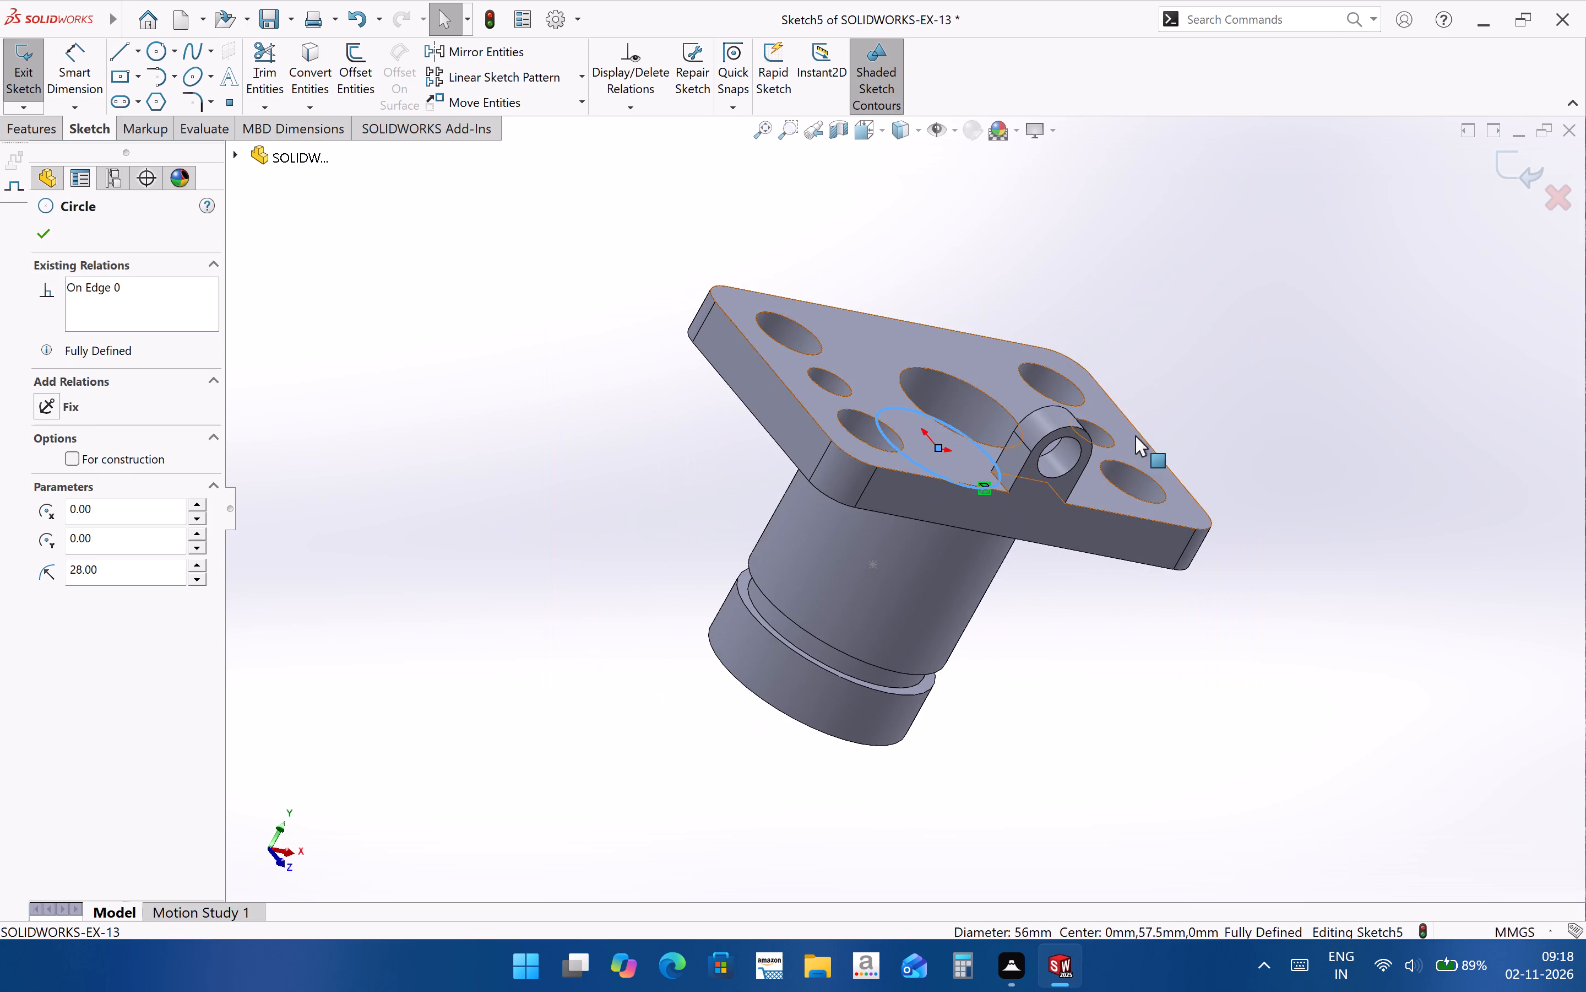
{"action": "middle_click_drag", "start_coordinate": [1089, 515], "coordinate": [1038, 549]}
{"action": "left_click", "coordinate": [45, 239]}
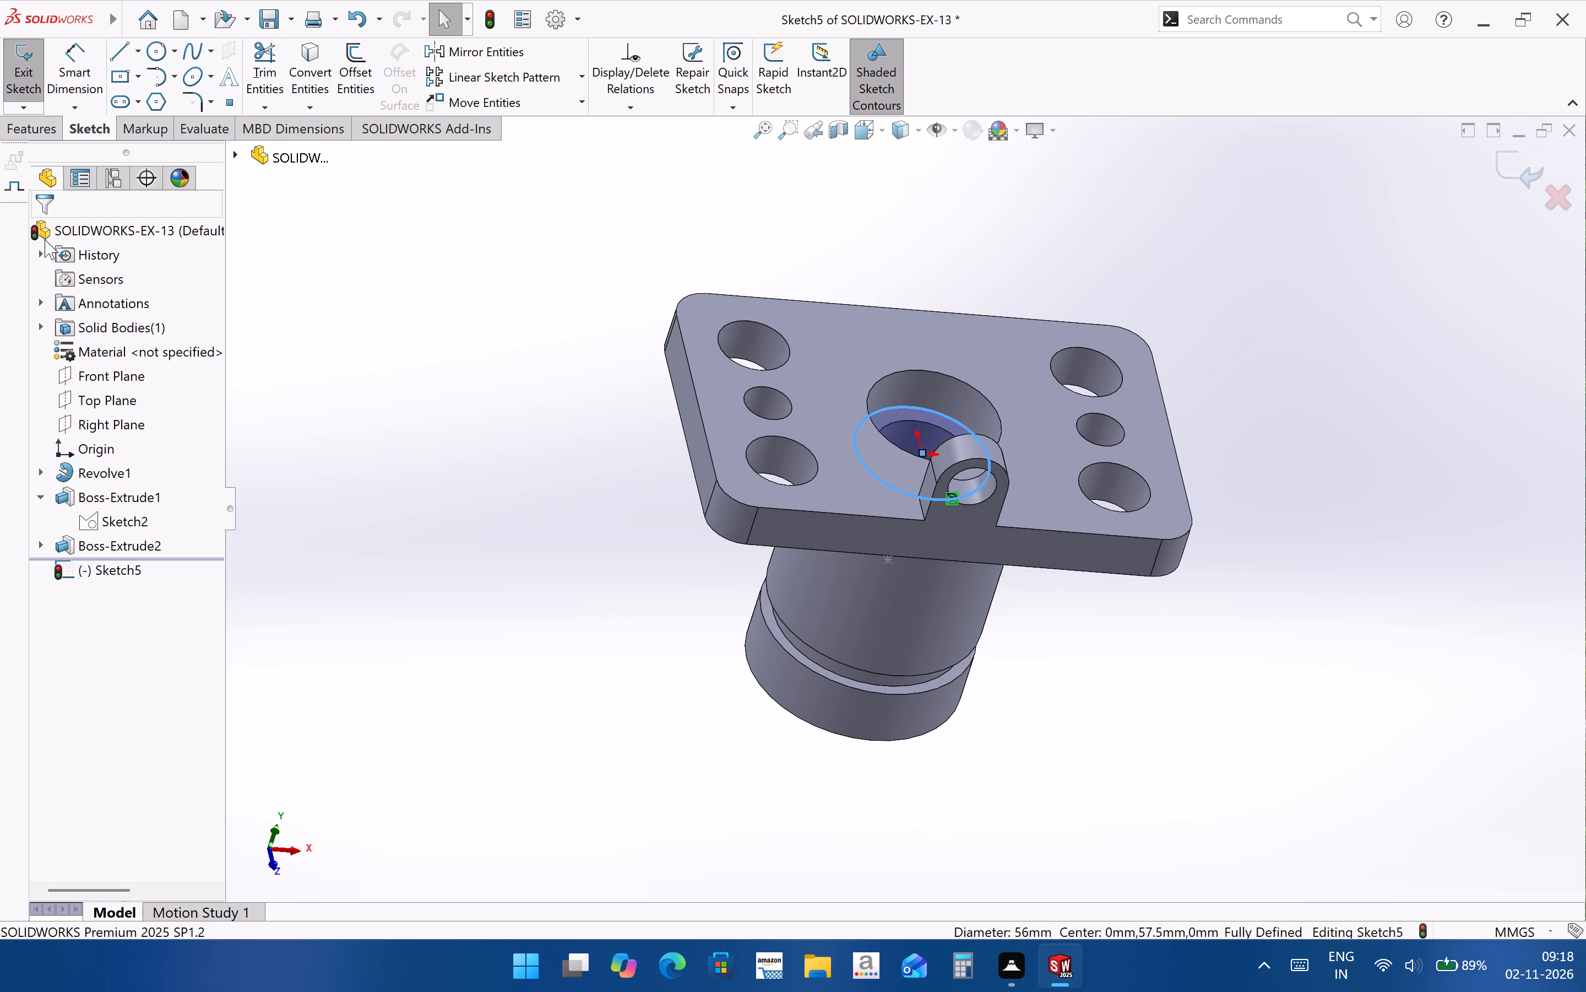
Extrude the converted circle 6 mm upward as a blind boss merged with the body.
{"action": "left_click", "coordinate": [46, 134]}
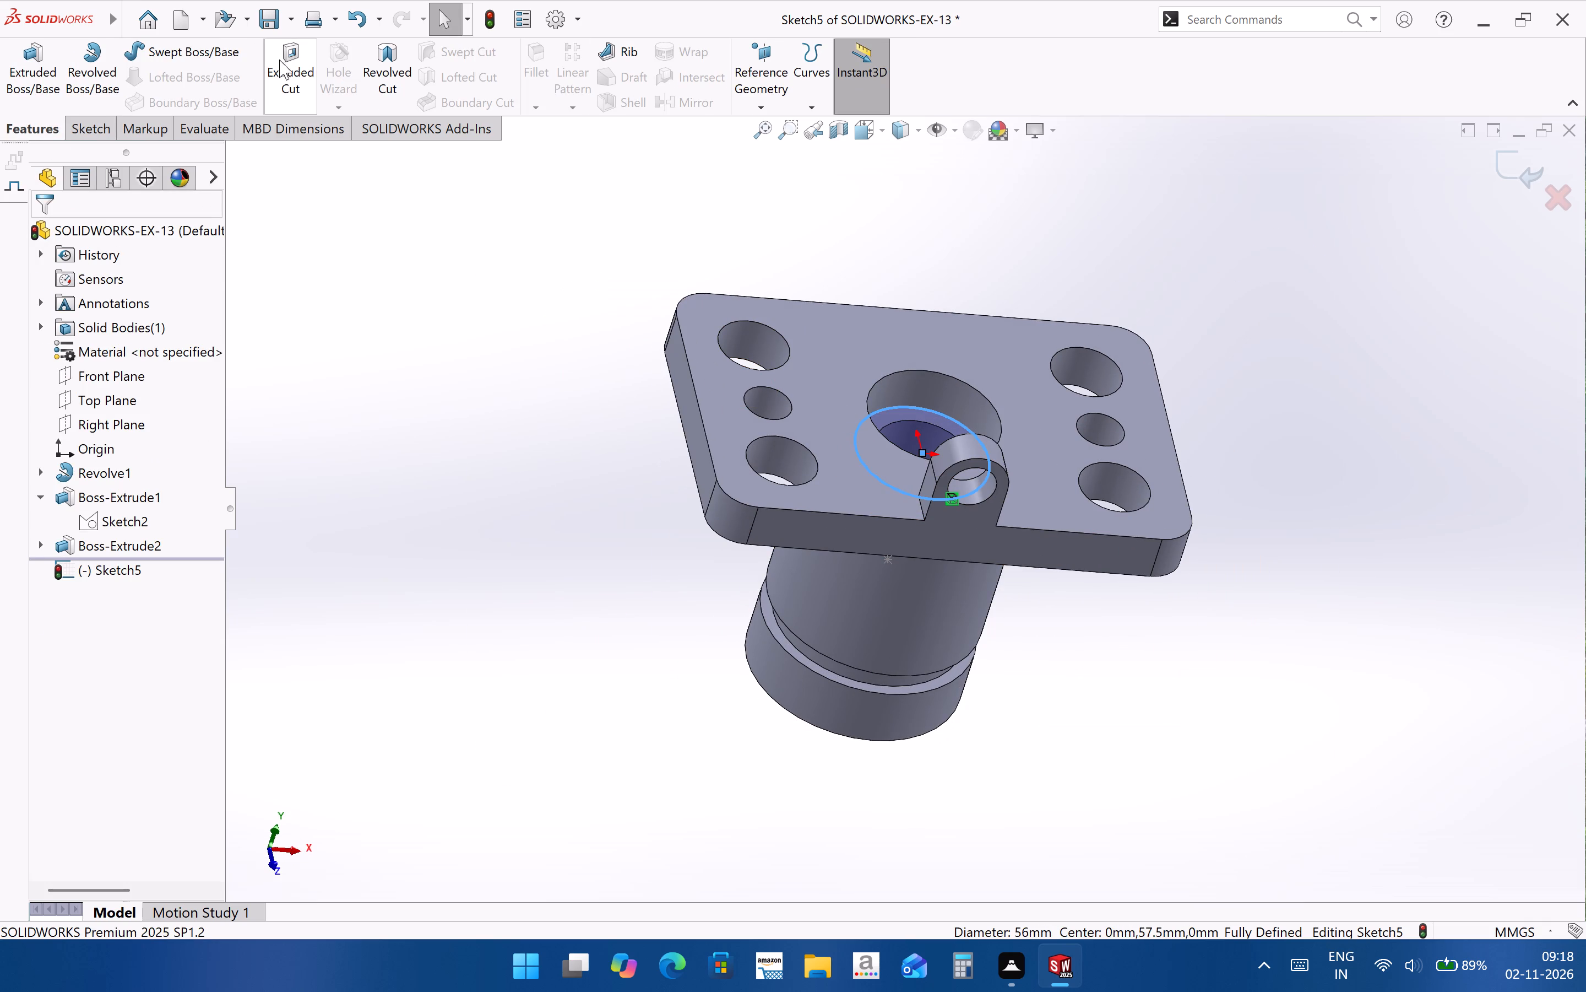
{"action": "left_click", "coordinate": [49, 64]}
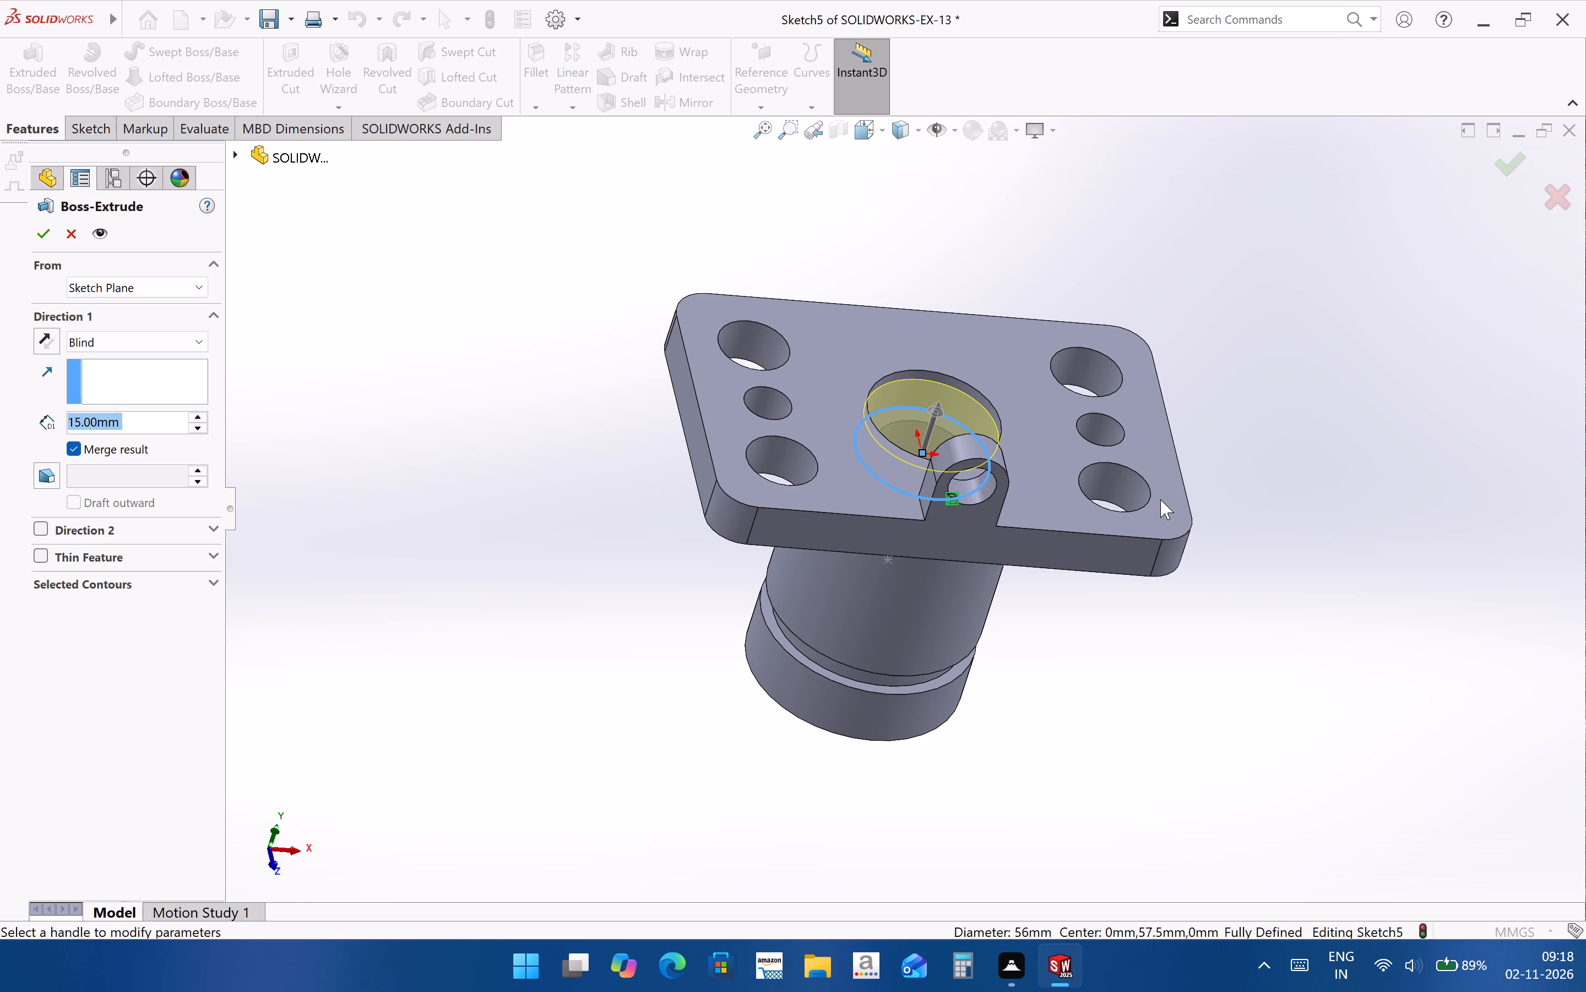
{"action": "key", "text": "6"}
{"action": "key", "text": "Return"}
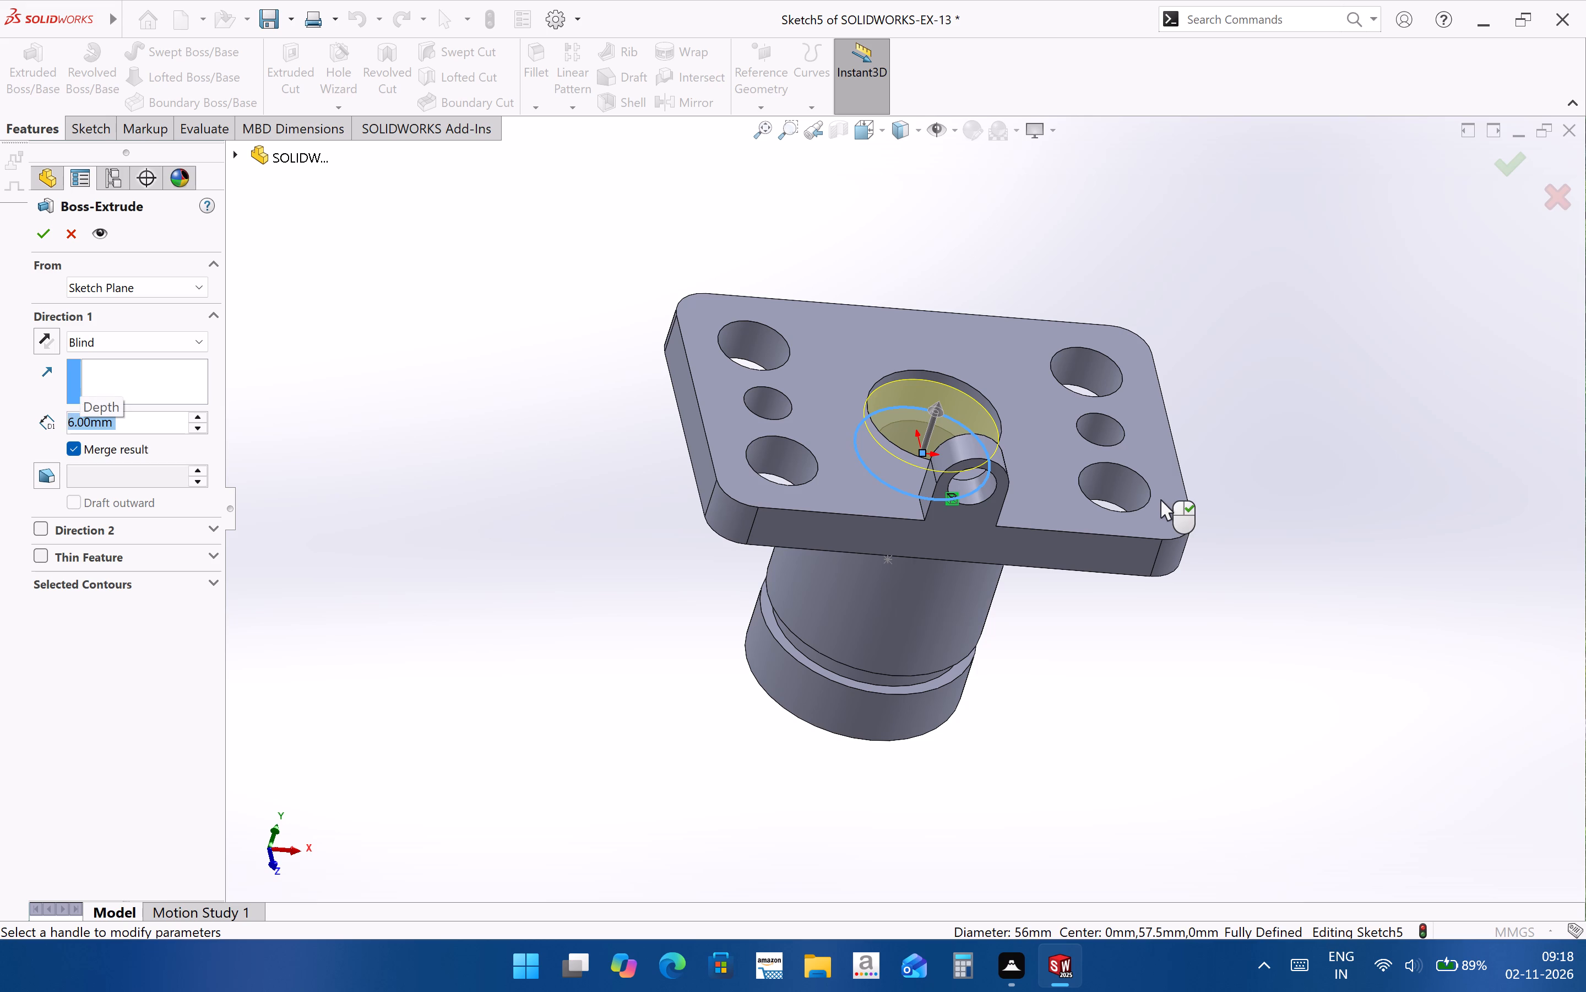
{"action": "left_click", "coordinate": [1508, 166]}
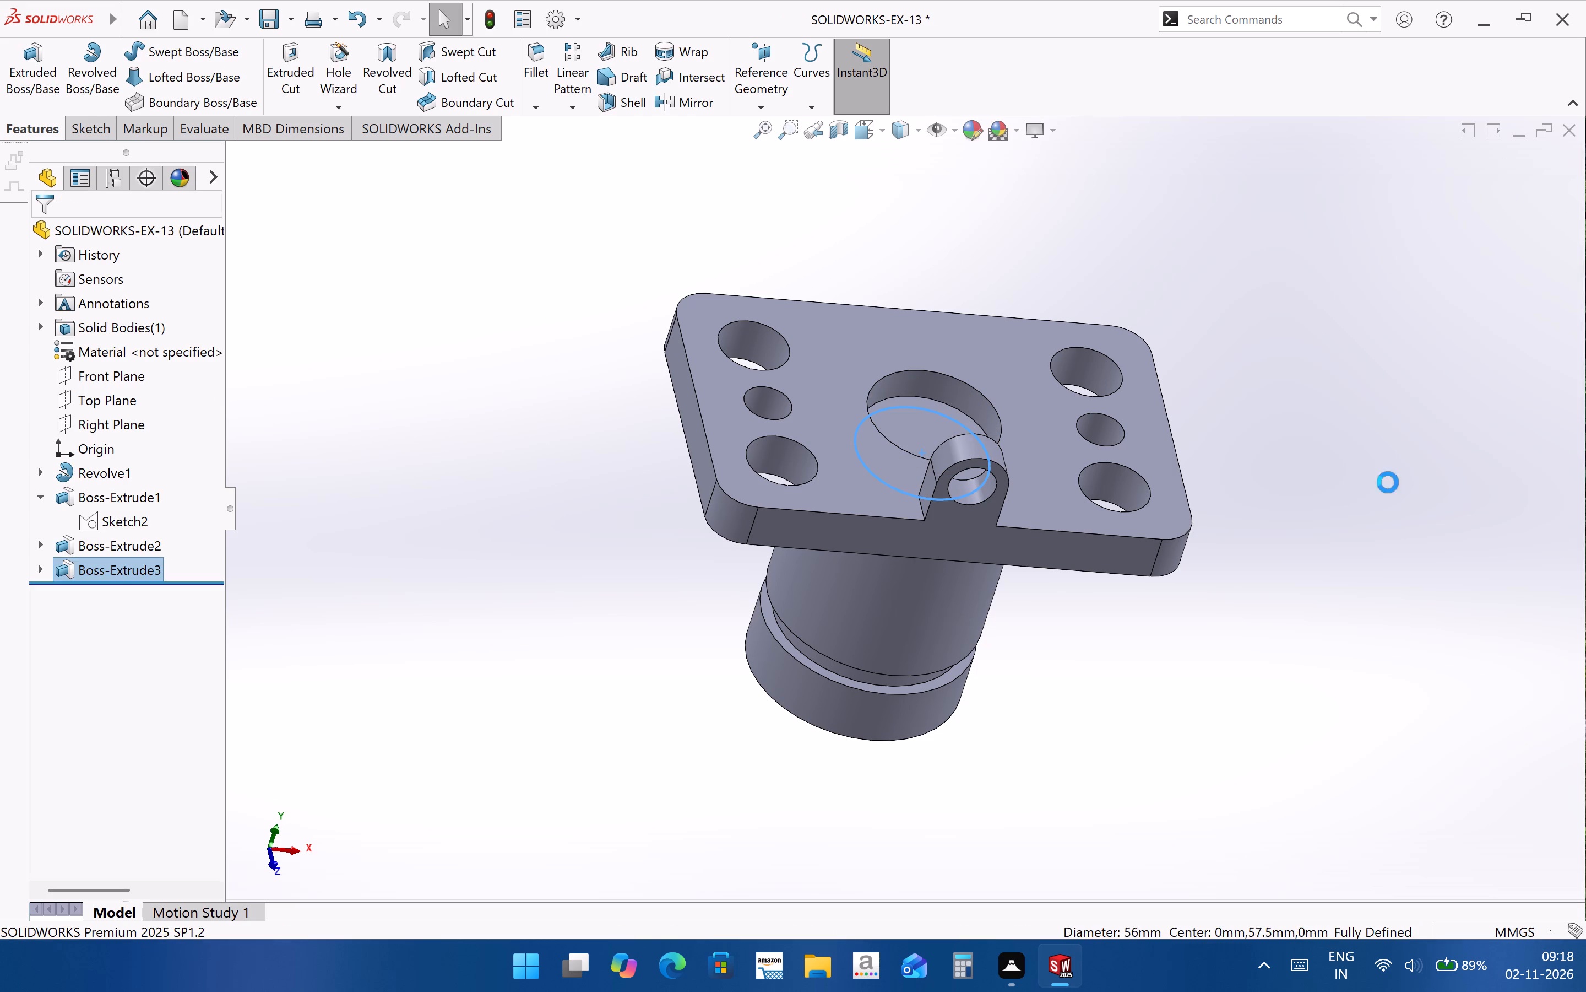
{"action": "left_click", "coordinate": [1387, 483]}
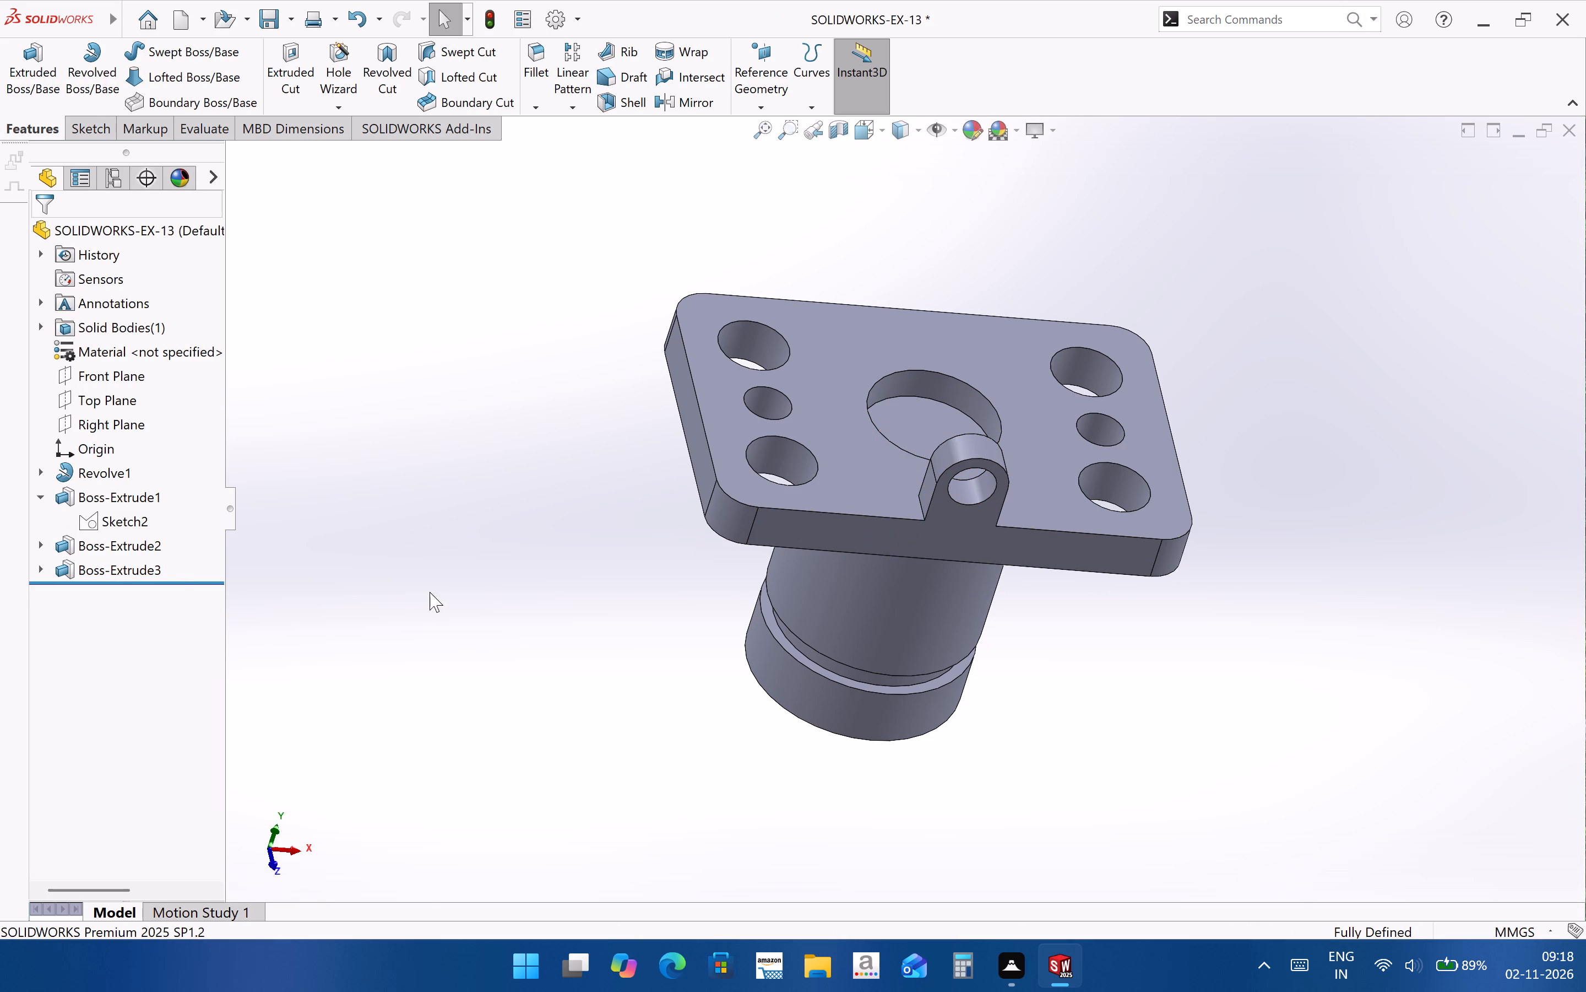
Edit the 6 mm boss's sketch and convert the sleeve's inner bore edge into it, making the profile a ring.
{"action": "left_click", "coordinate": [35, 570]}
{"action": "left_click", "coordinate": [108, 591]}
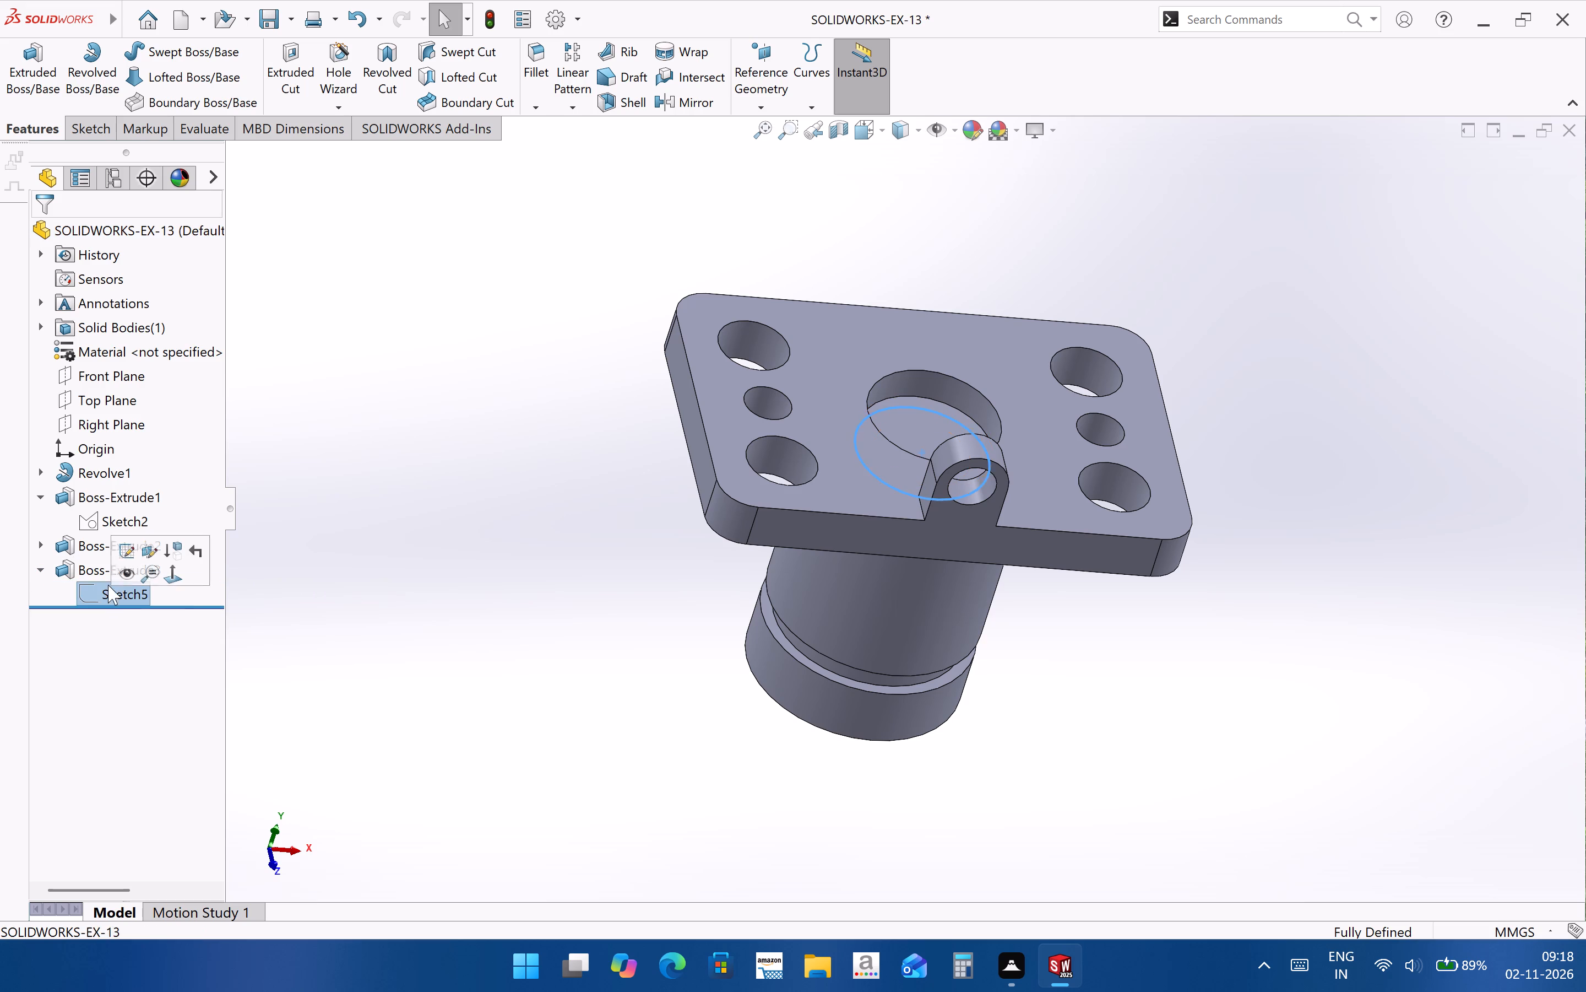
{"action": "left_click", "coordinate": [119, 558]}
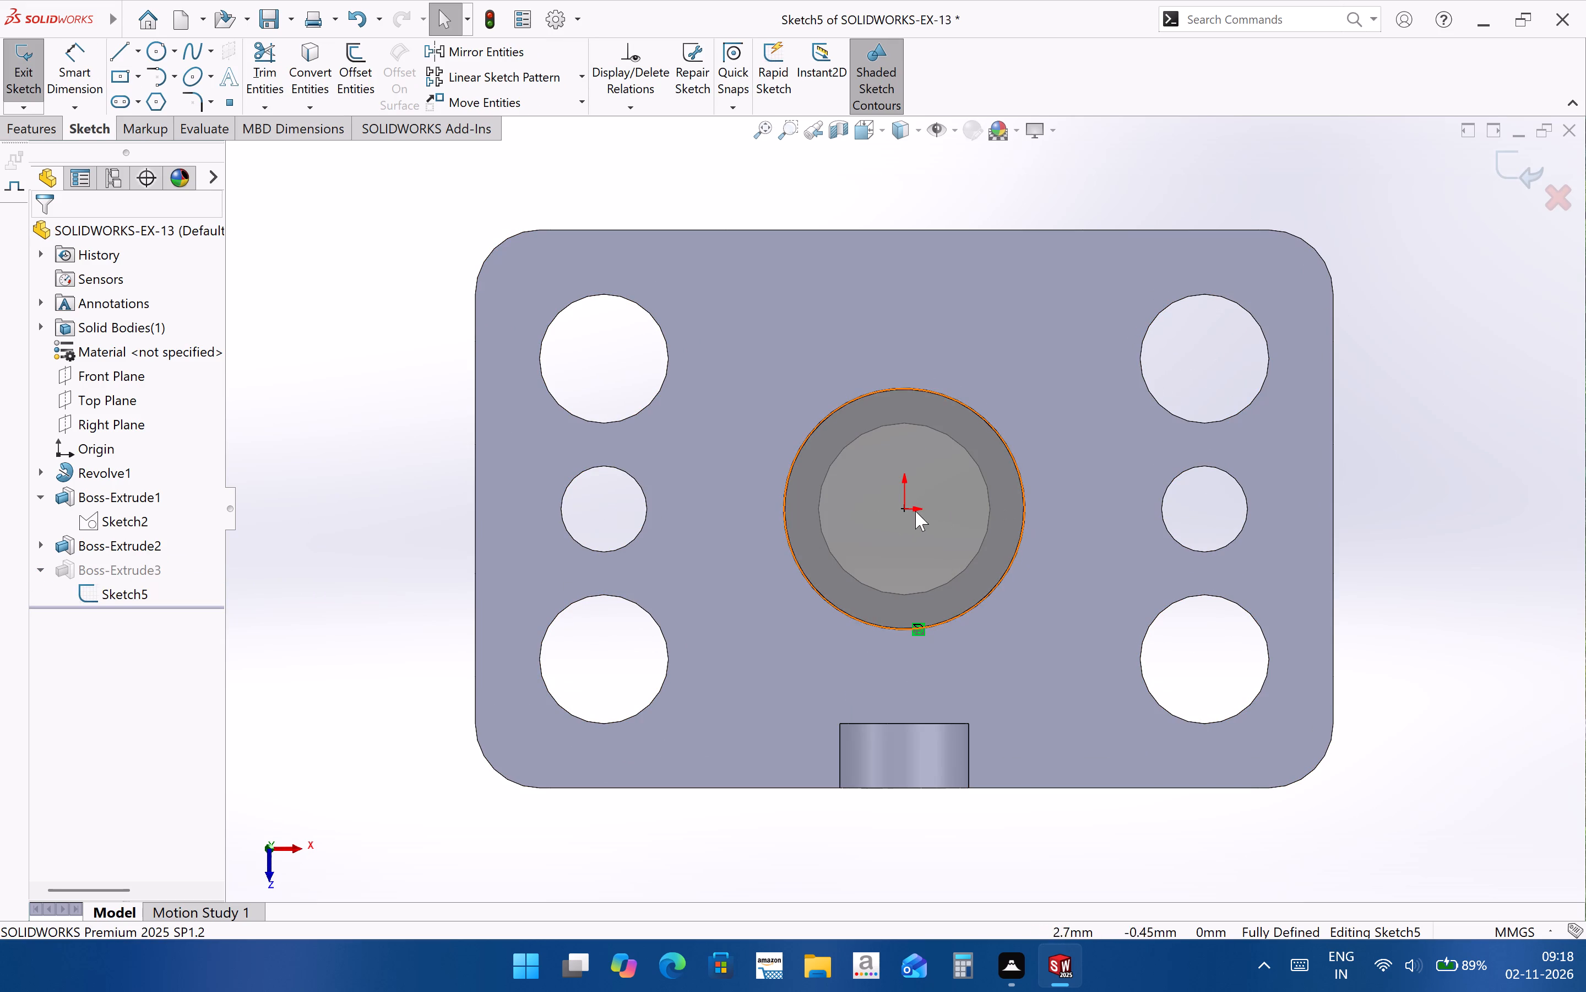
{"action": "left_click", "coordinate": [315, 53]}
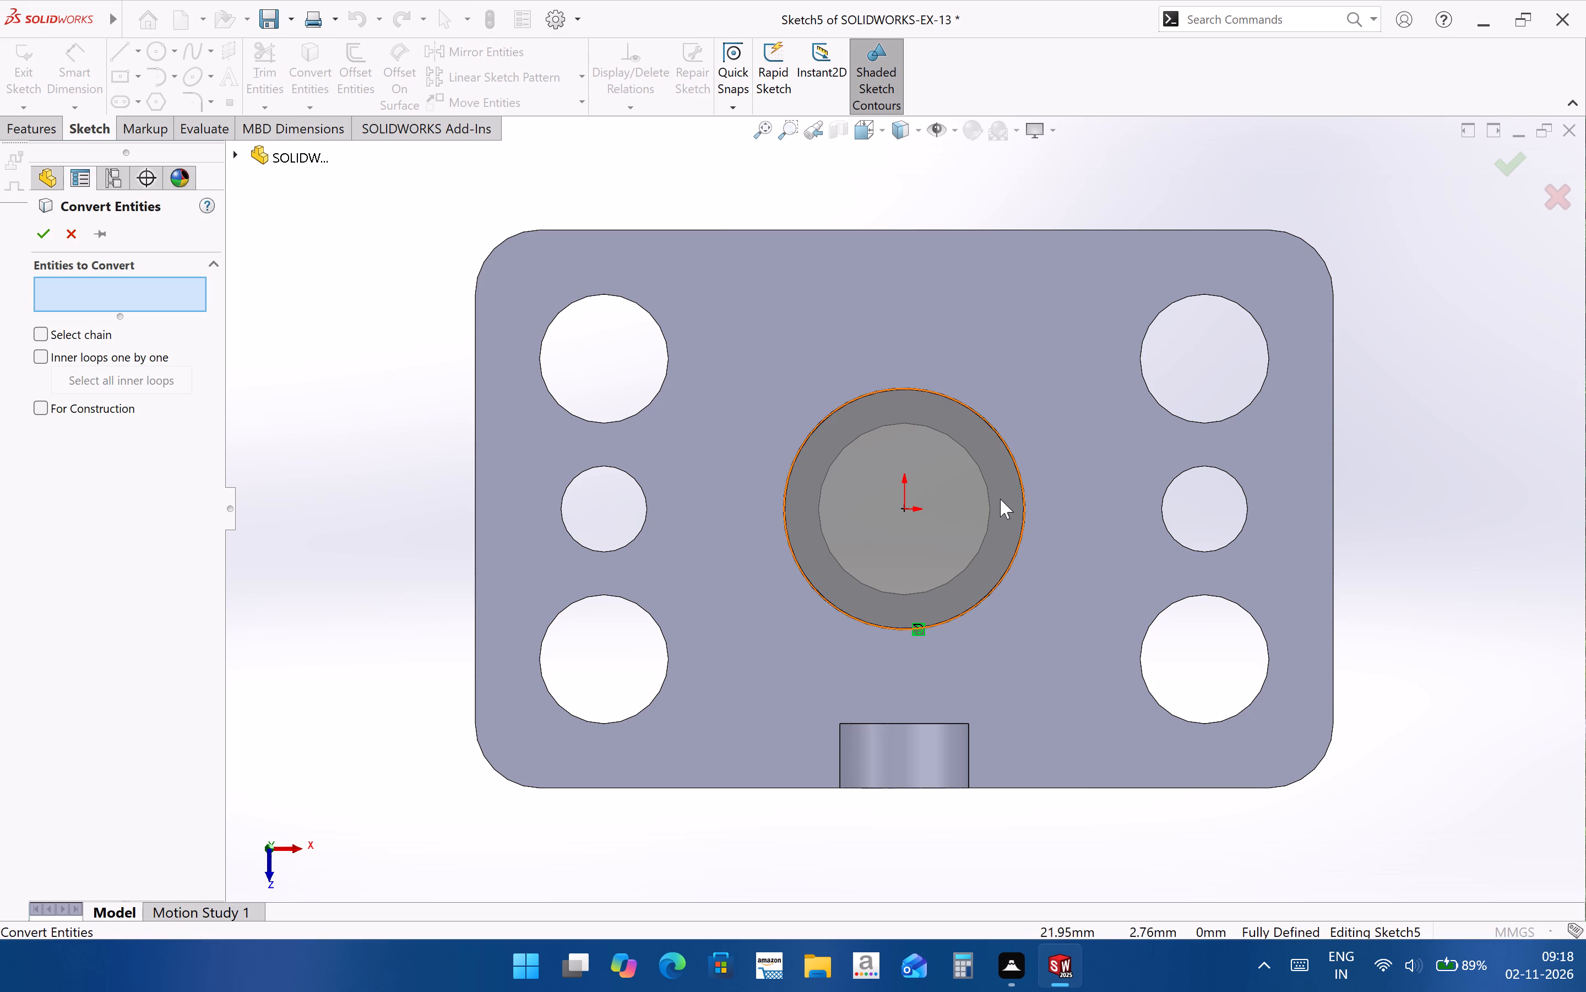
{"action": "left_click", "coordinate": [989, 497]}
{"action": "left_click", "coordinate": [50, 242]}
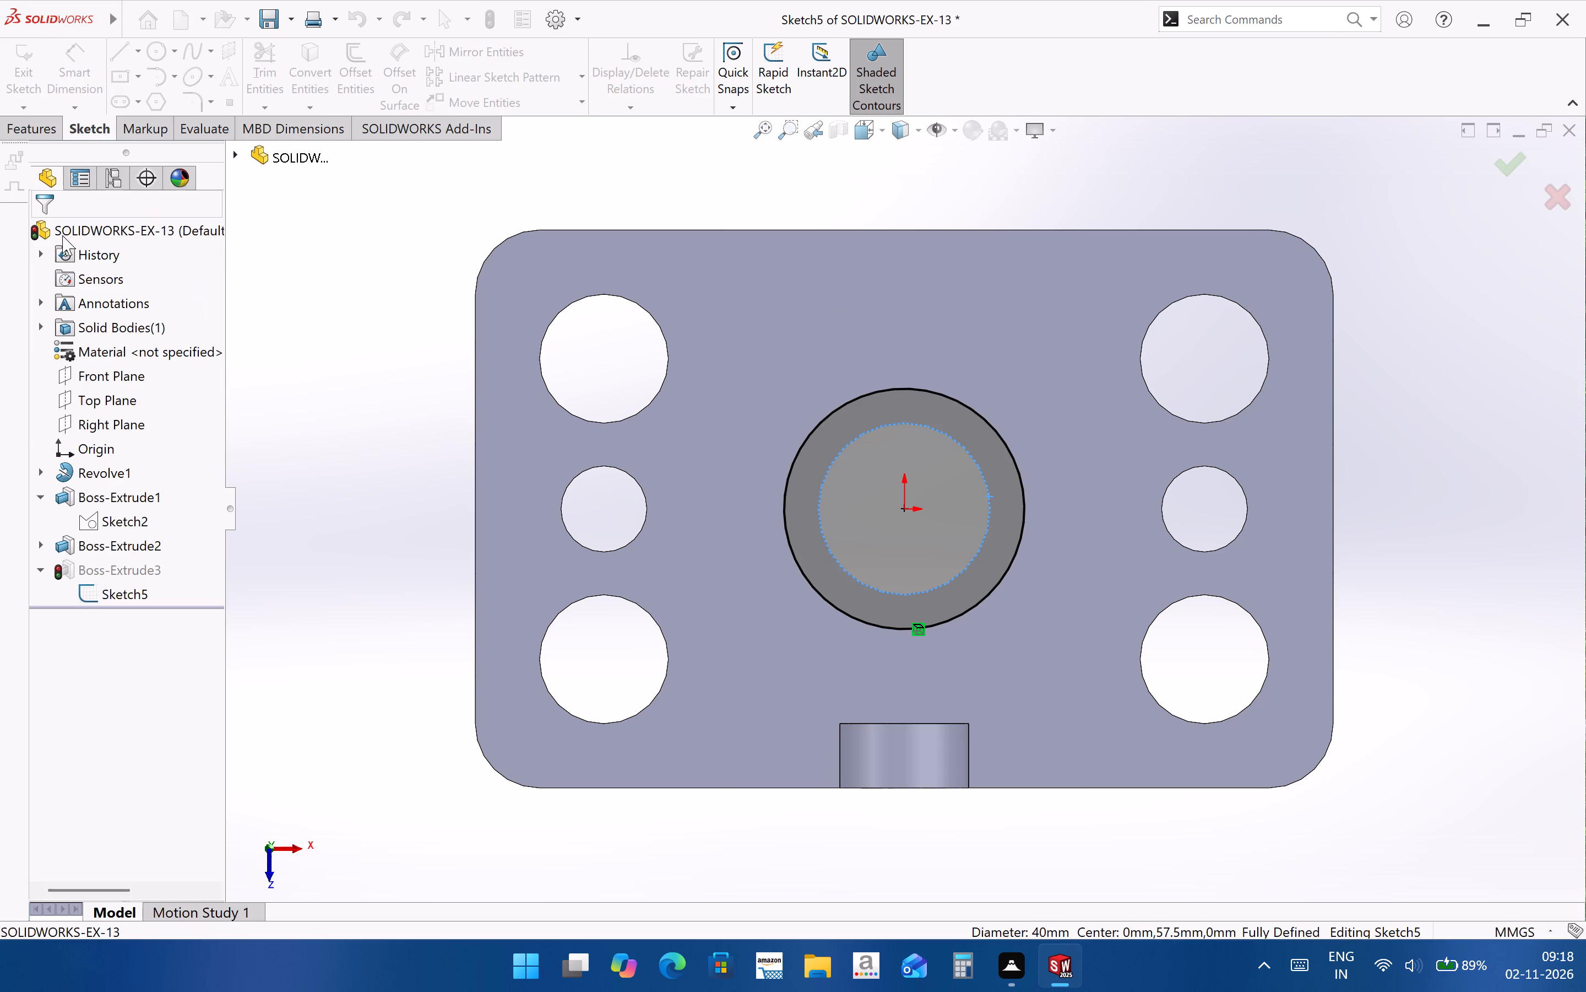
{"action": "left_click", "coordinate": [1517, 172]}
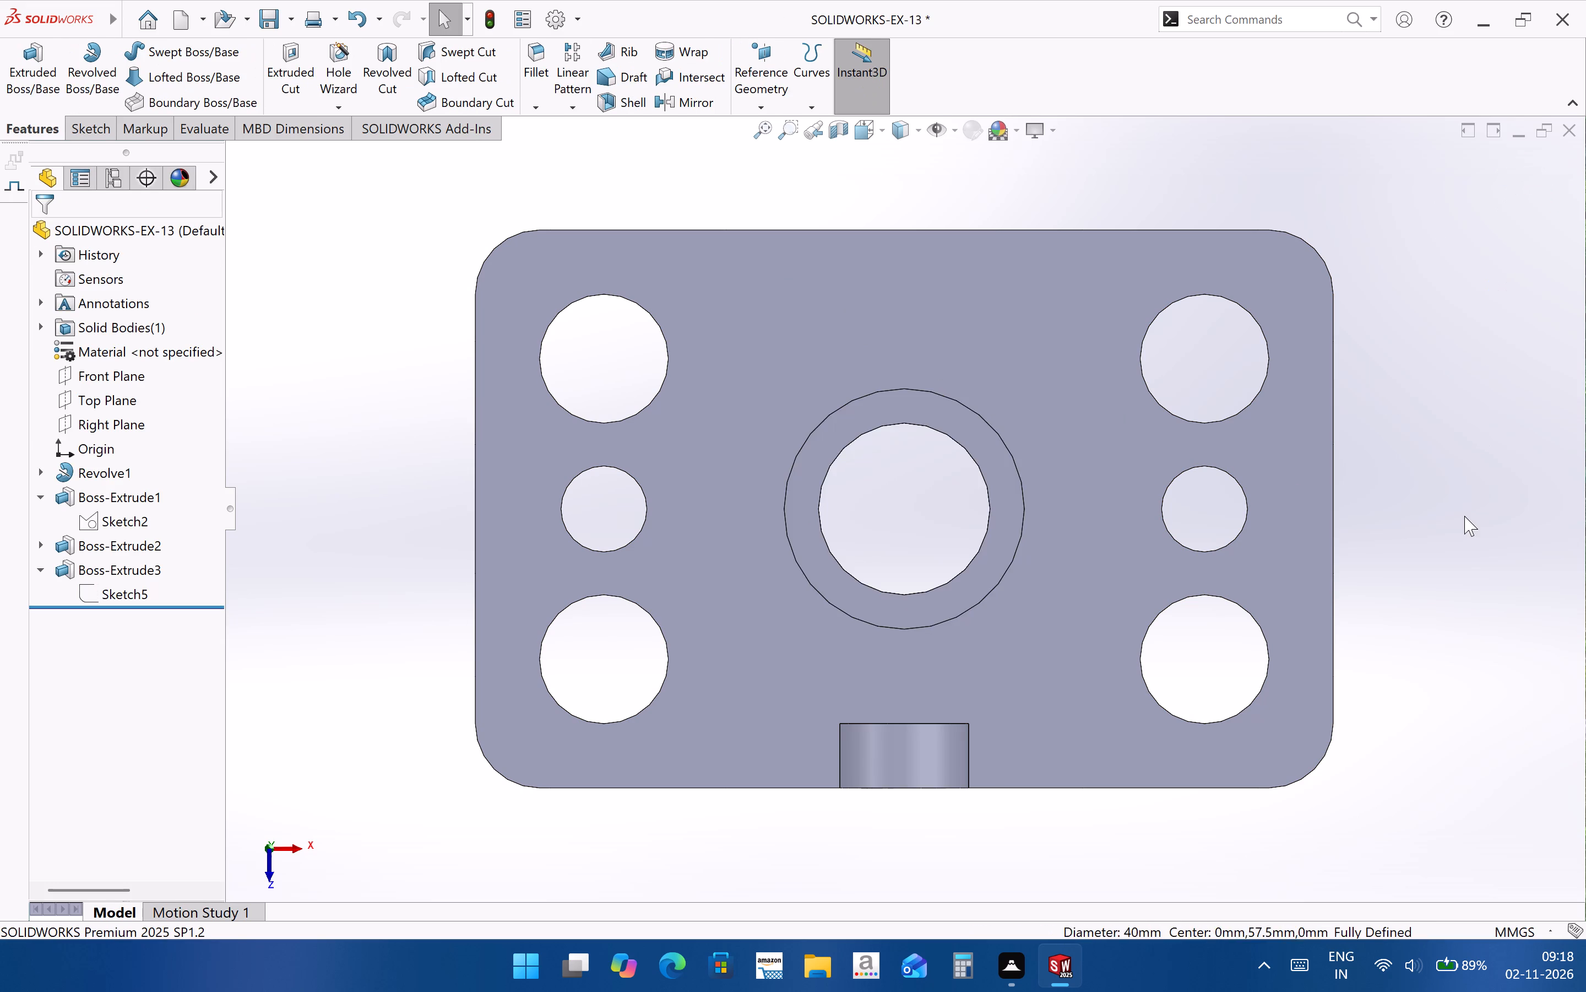
{"action": "left_click", "coordinate": [1464, 516]}
Measure the distance between the raised counterbore floor and the sleeve's bottom face.
{"action": "middle_click_drag", "start_coordinate": [944, 530], "coordinate": [1044, 386]}
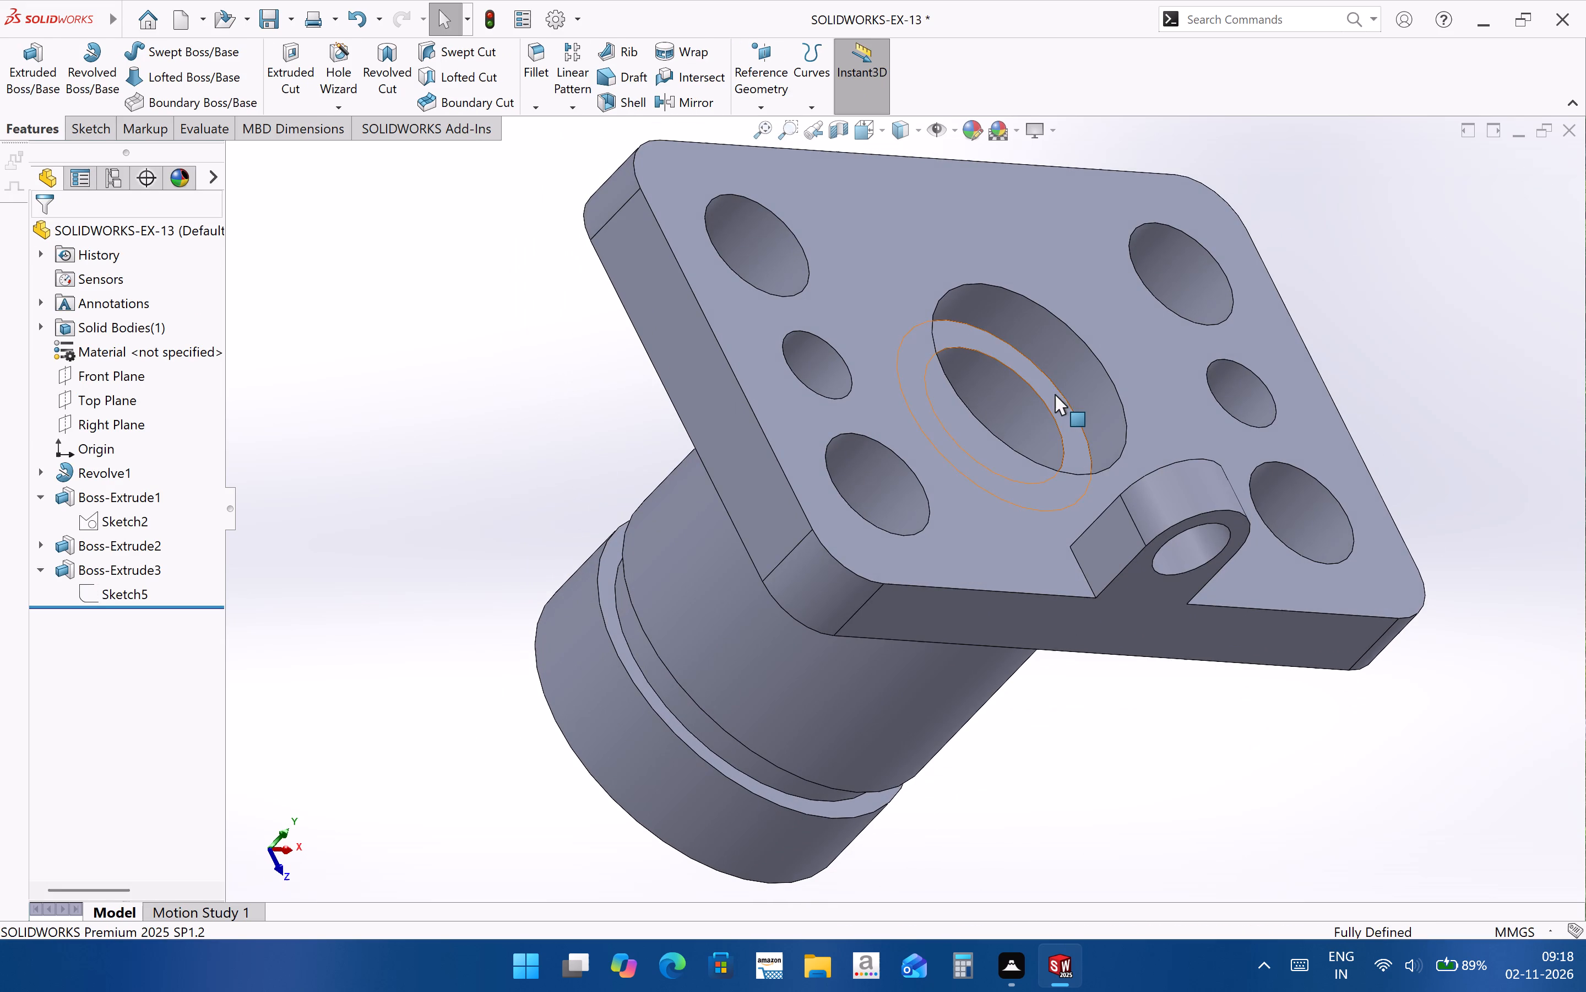
{"action": "left_click", "coordinate": [1055, 394]}
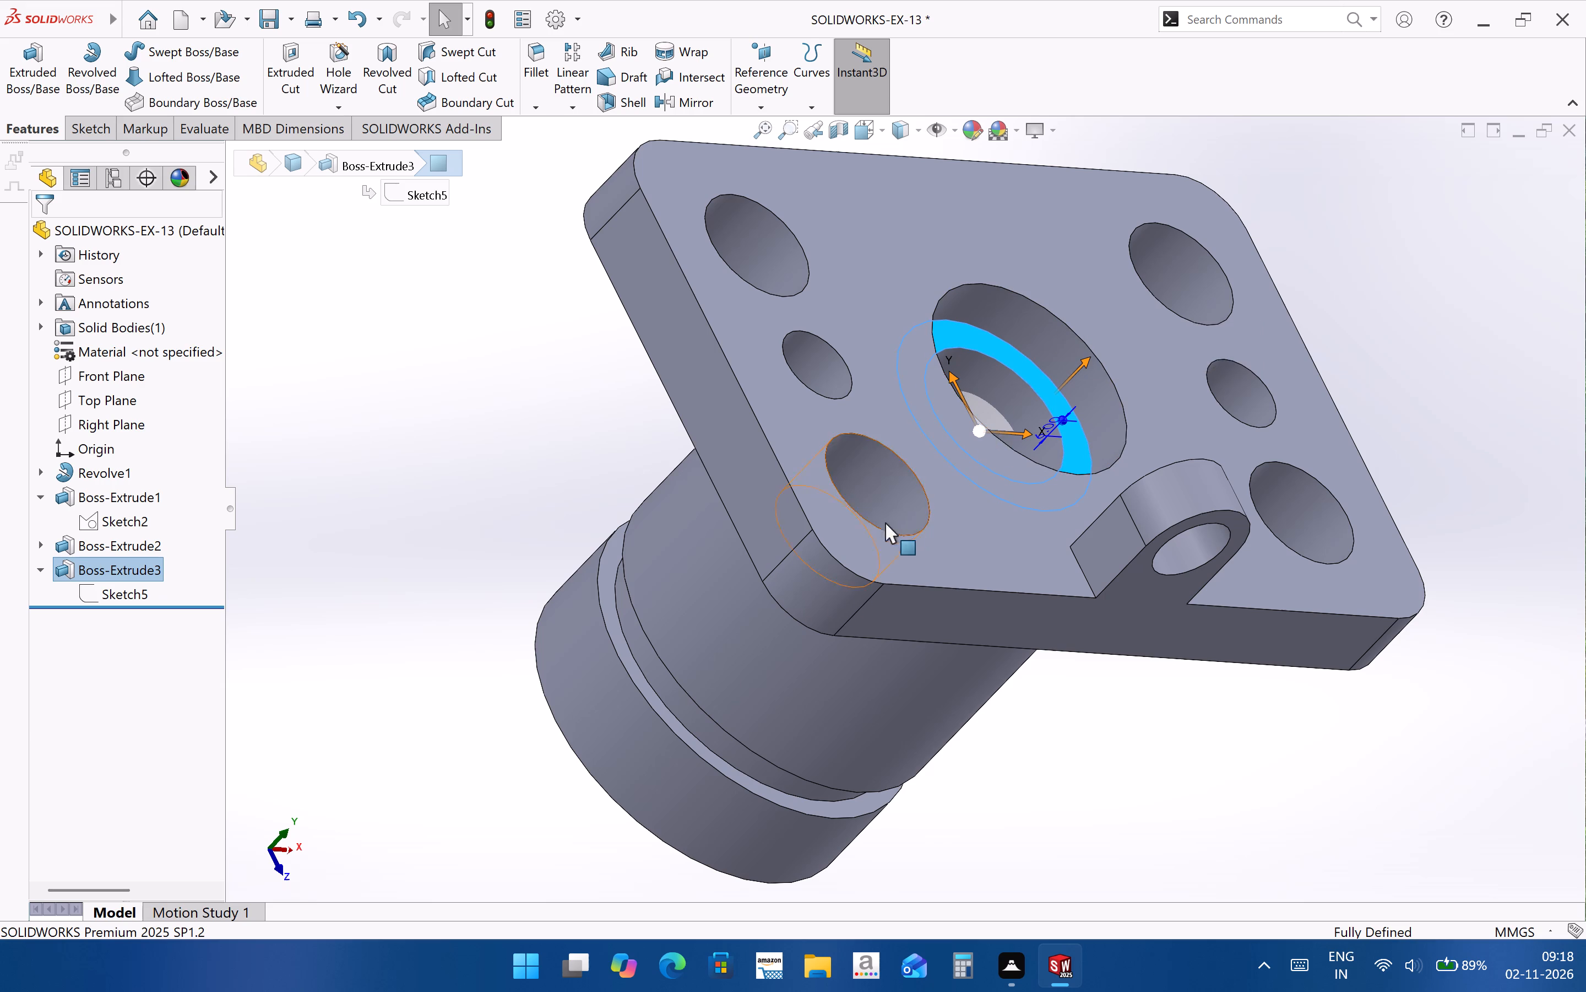
{"action": "middle_click_drag", "start_coordinate": [590, 736], "coordinate": [834, 561]}
{"action": "left_click", "coordinate": [1052, 572], "text": "ctrl"}
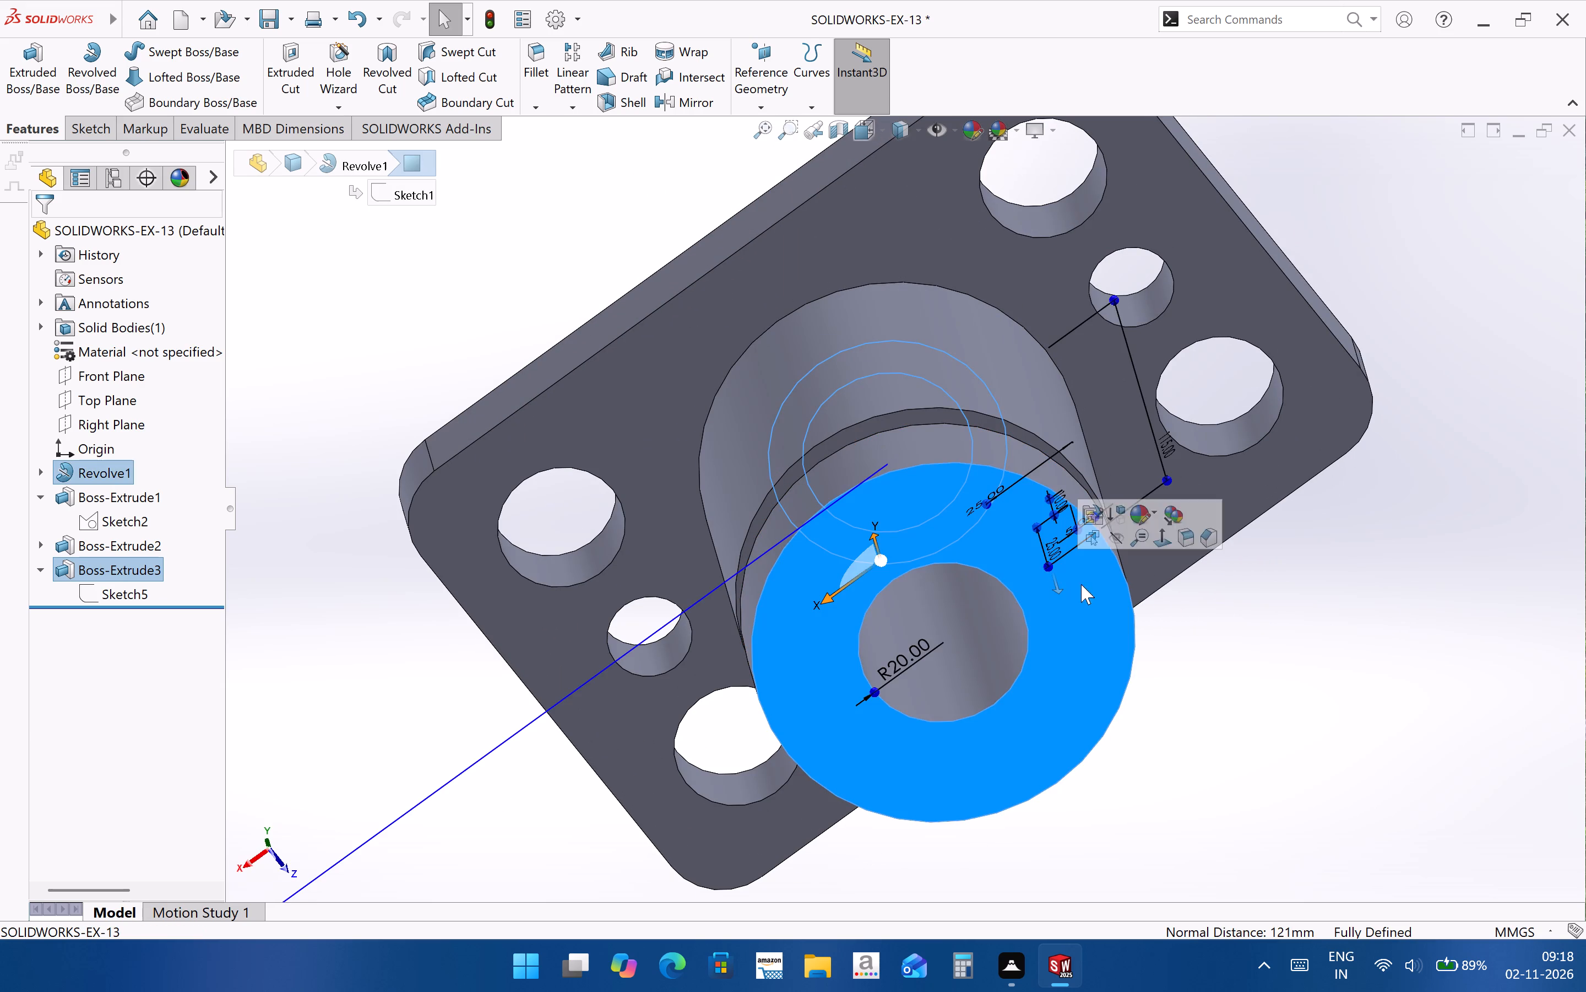
{"action": "left_click_drag", "start_coordinate": [1284, 692], "coordinate": [1290, 689]}
{"action": "middle_click_drag", "start_coordinate": [1318, 570], "coordinate": [1023, 817]}
{"action": "scroll", "coordinate": [824, 654], "scroll_direction": "up", "scroll_amount": 4}
{"action": "left_click", "coordinate": [1268, 637]}
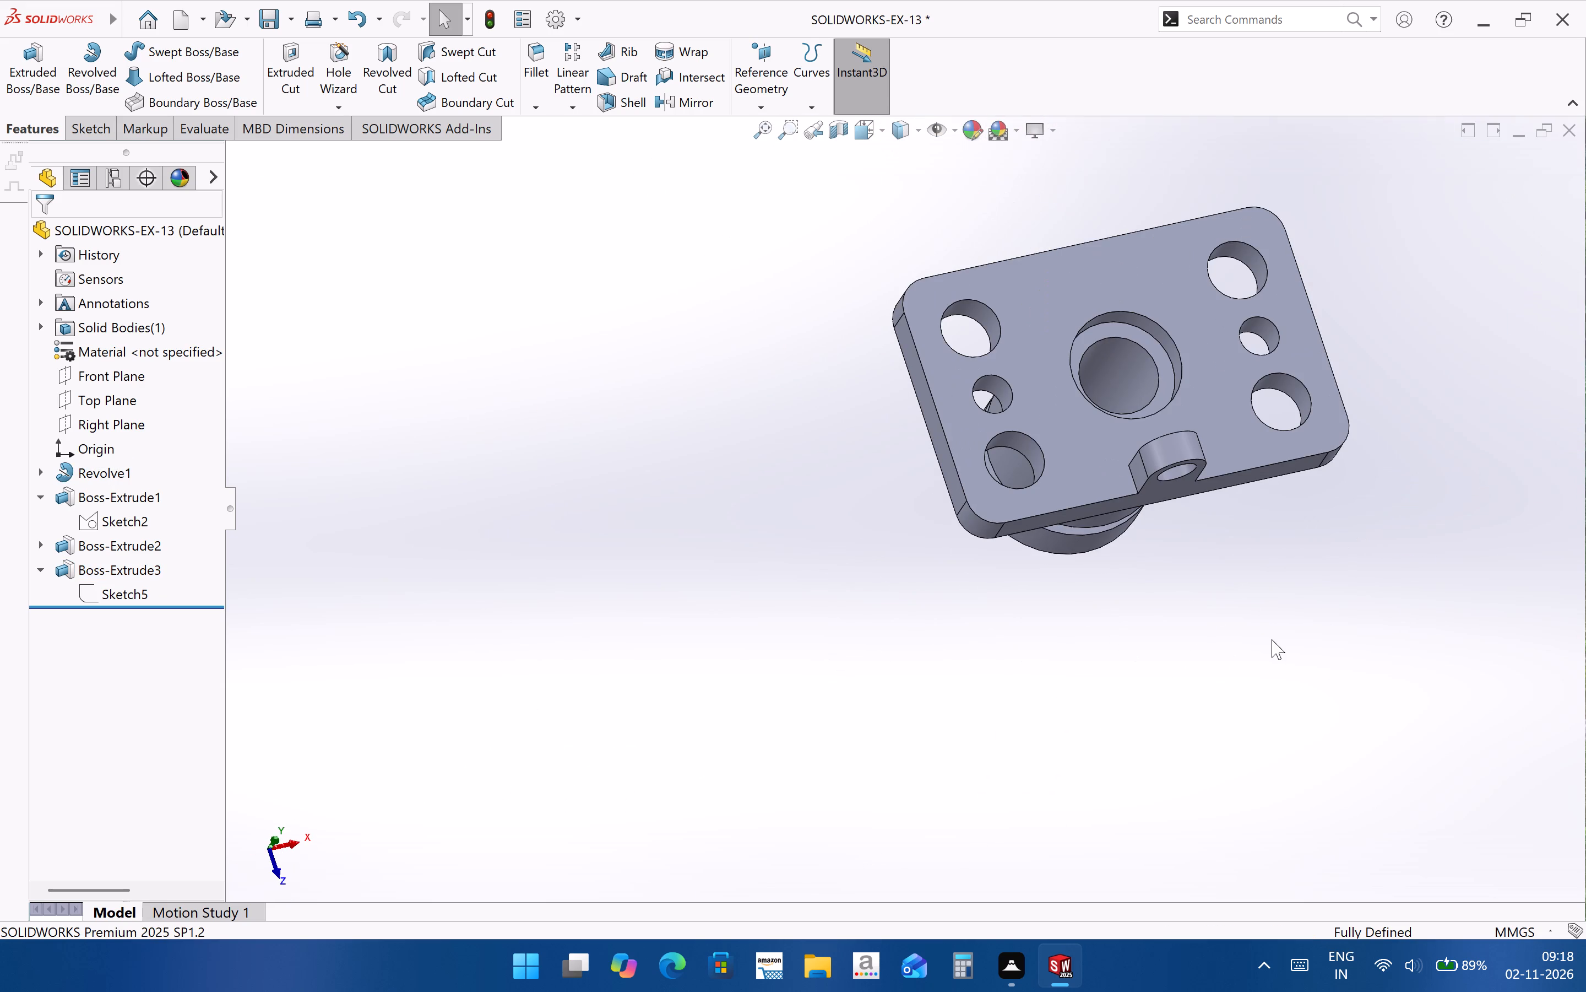
{"action": "left_click", "coordinate": [40, 574]}
{"action": "left_click", "coordinate": [832, 746]}
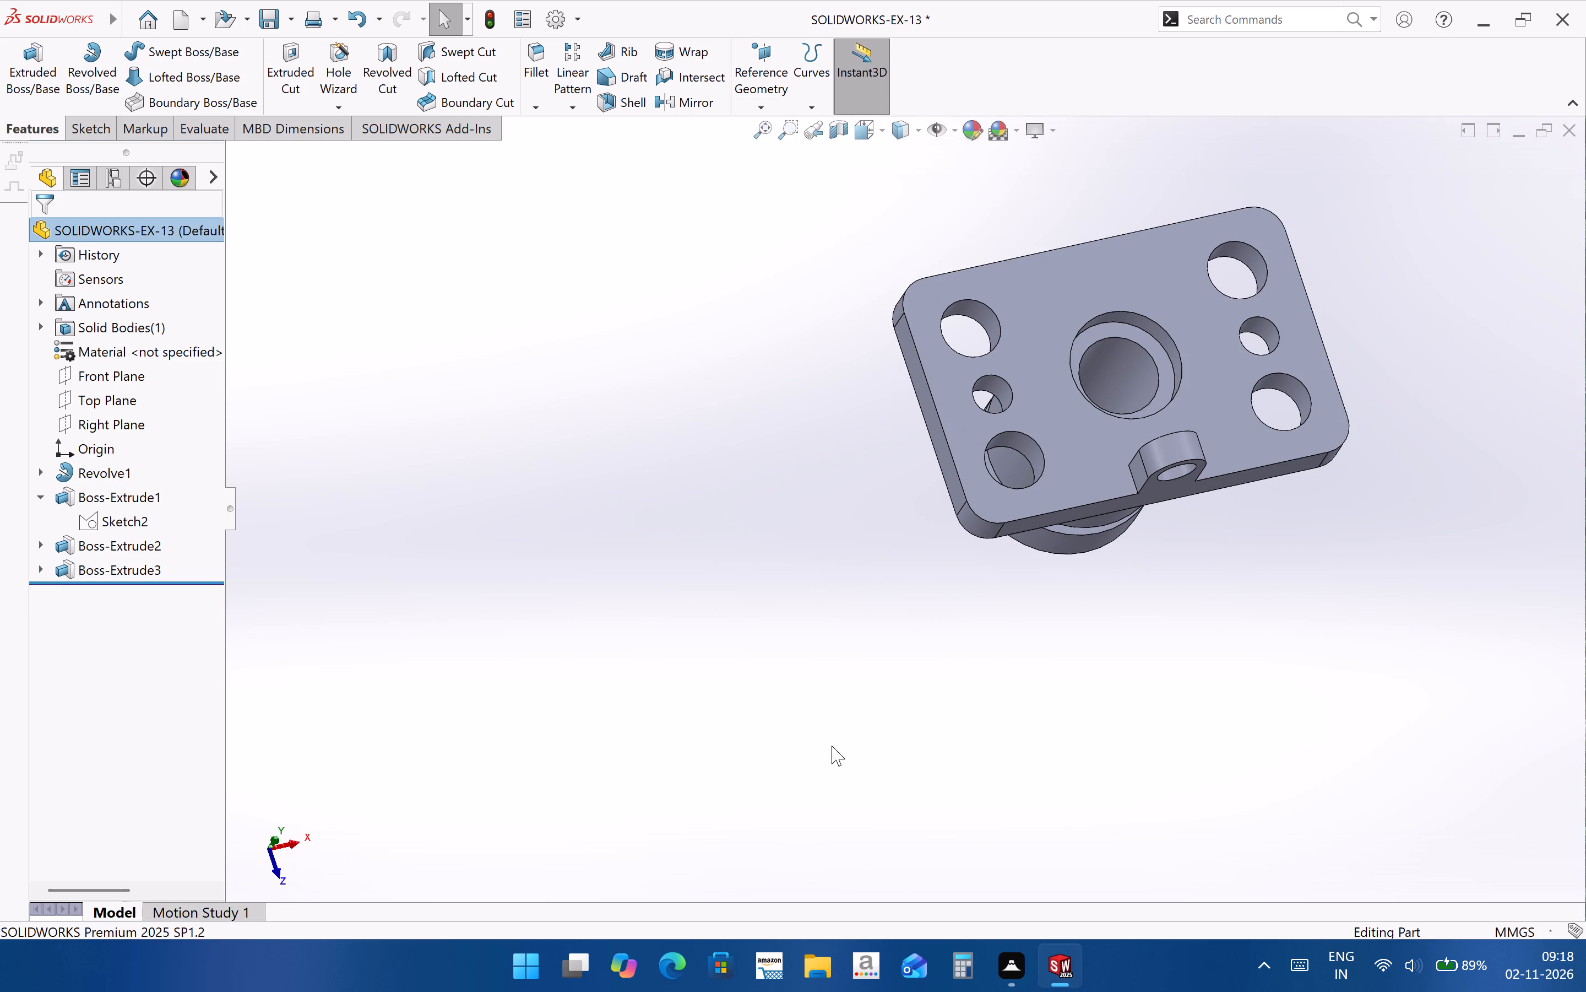
Switch to the SOLIDWORKS-EX-13 drawing and dismiss its update report.
{"action": "key", "text": "ctrl+Tab"}
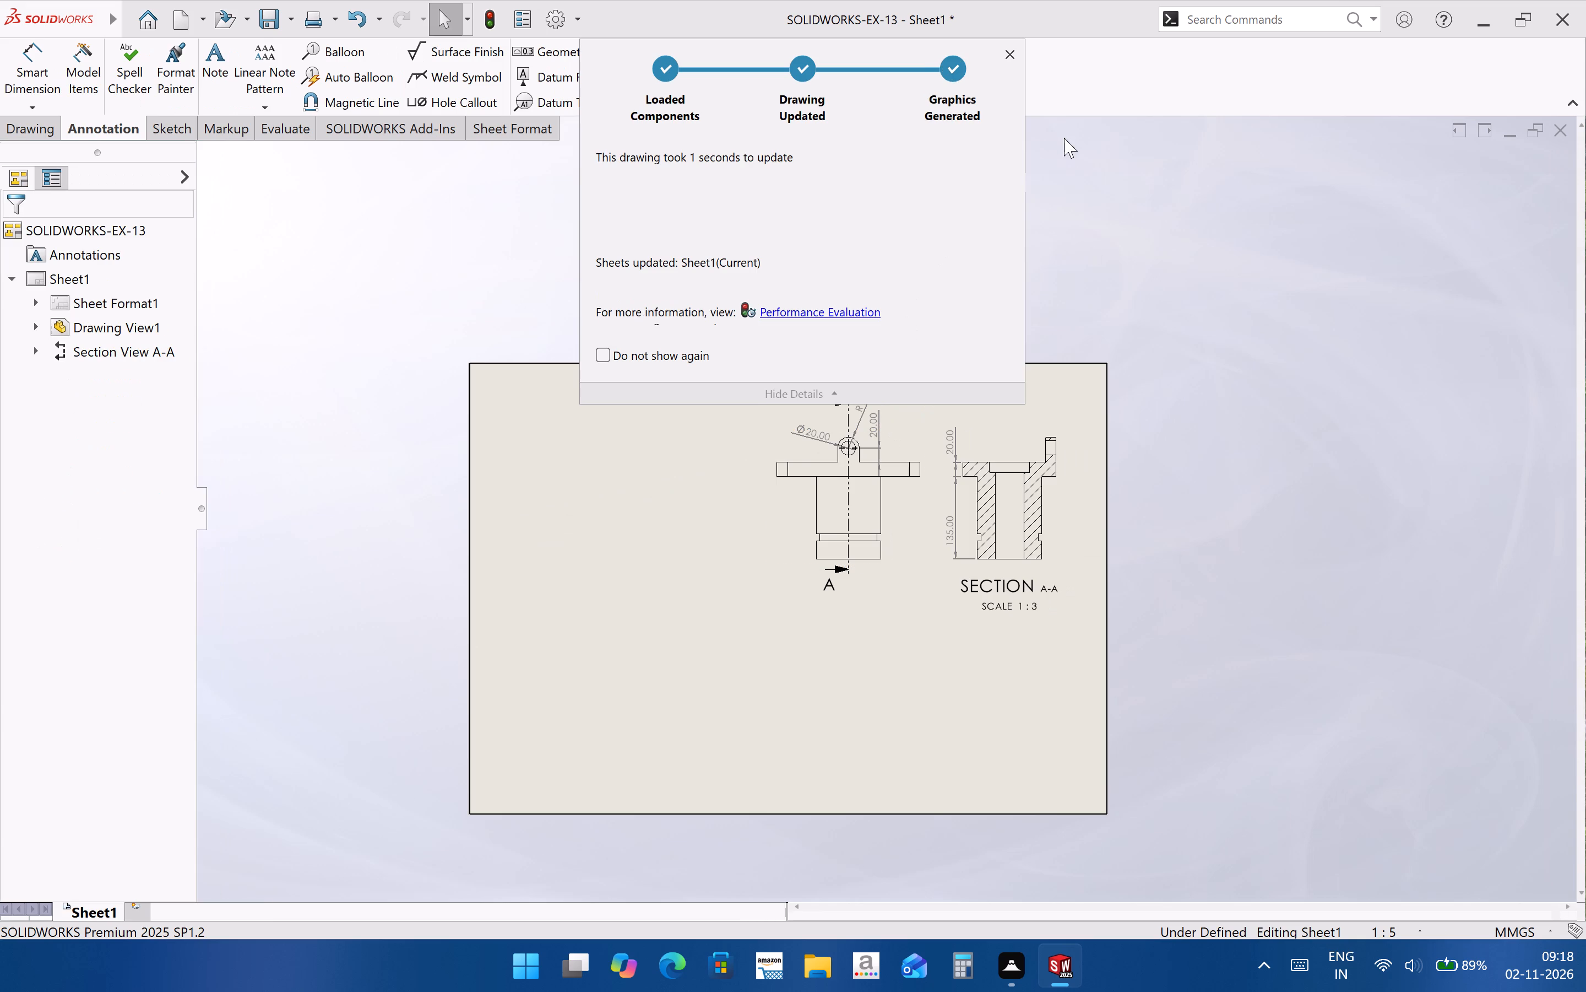
{"action": "left_click", "coordinate": [1011, 64]}
{"action": "left_click", "coordinate": [1013, 49]}
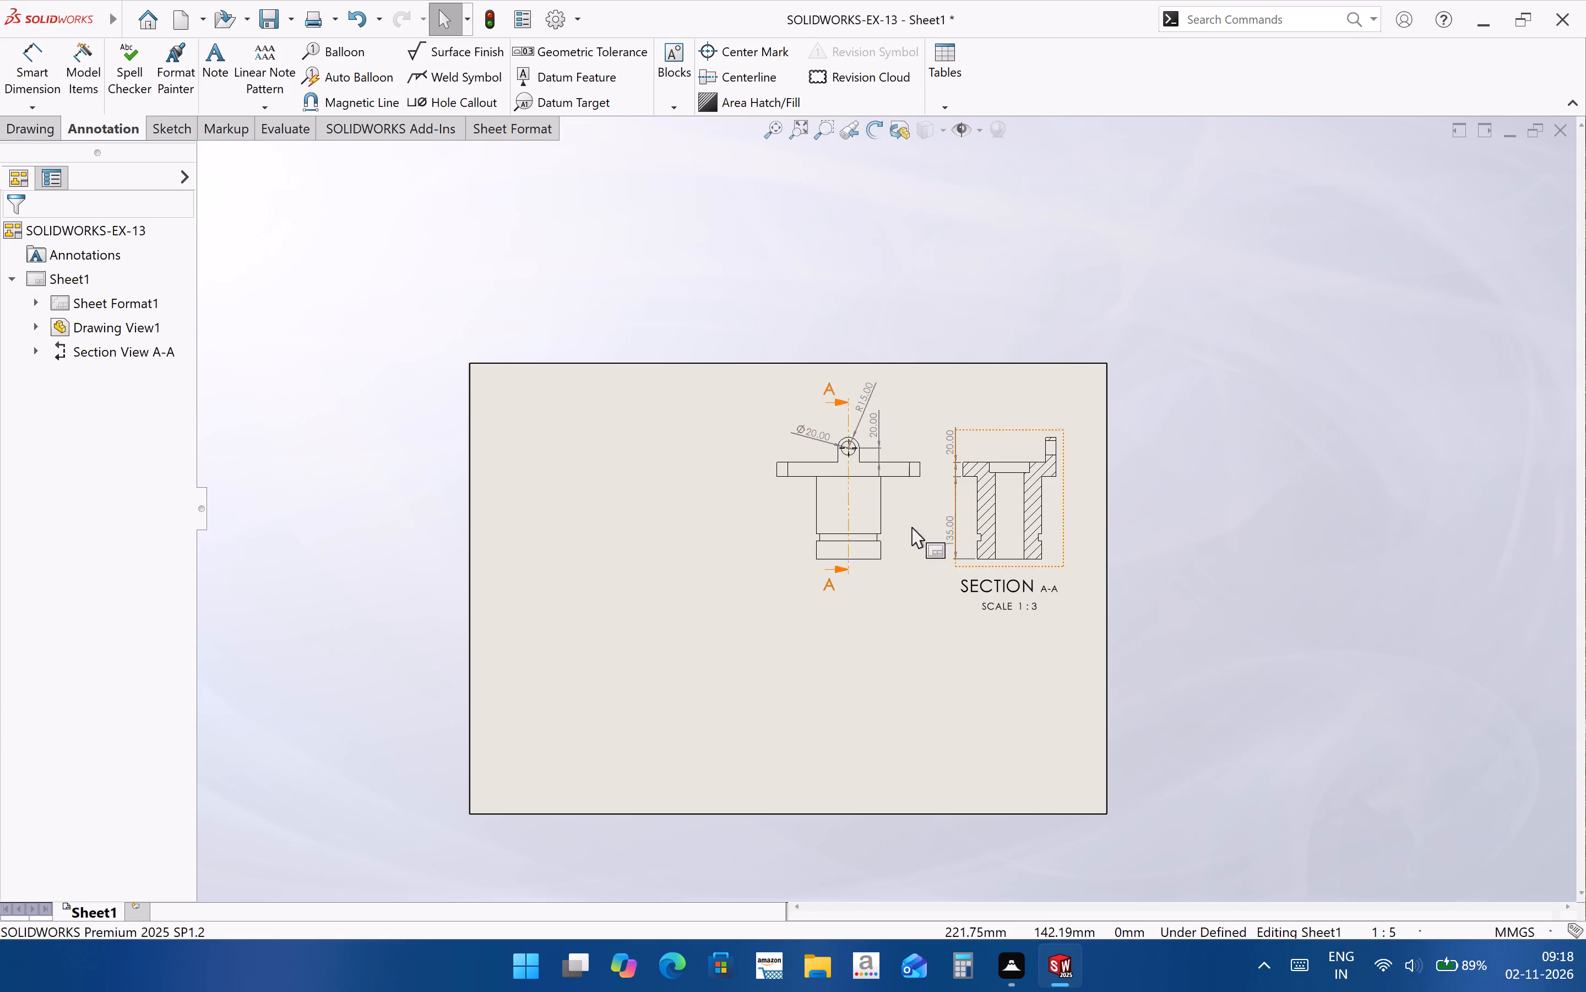
Dimension the height from the counterbore floor to the sleeve's bottom edge in section A-A, placing it on the lug side.
{"action": "scroll", "coordinate": [911, 511], "scroll_direction": "down", "scroll_amount": 6}
{"action": "scroll", "coordinate": [1109, 542], "scroll_direction": "down", "scroll_amount": 3}
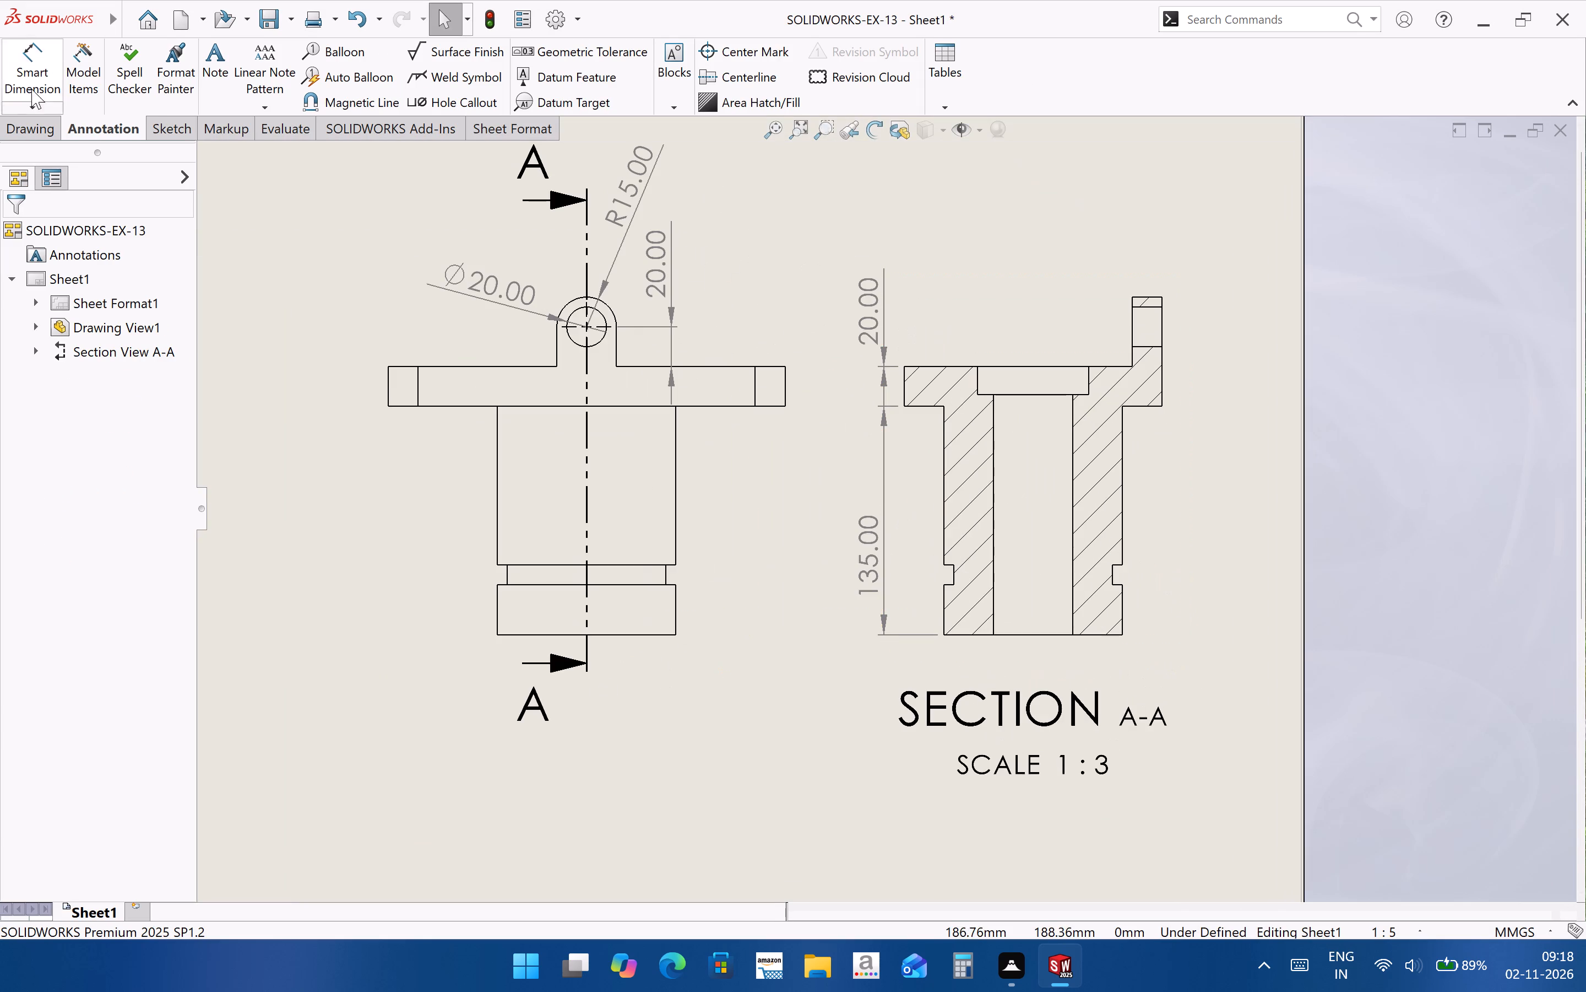
{"action": "scroll", "coordinate": [713, 432], "scroll_direction": "down", "scroll_amount": 2}
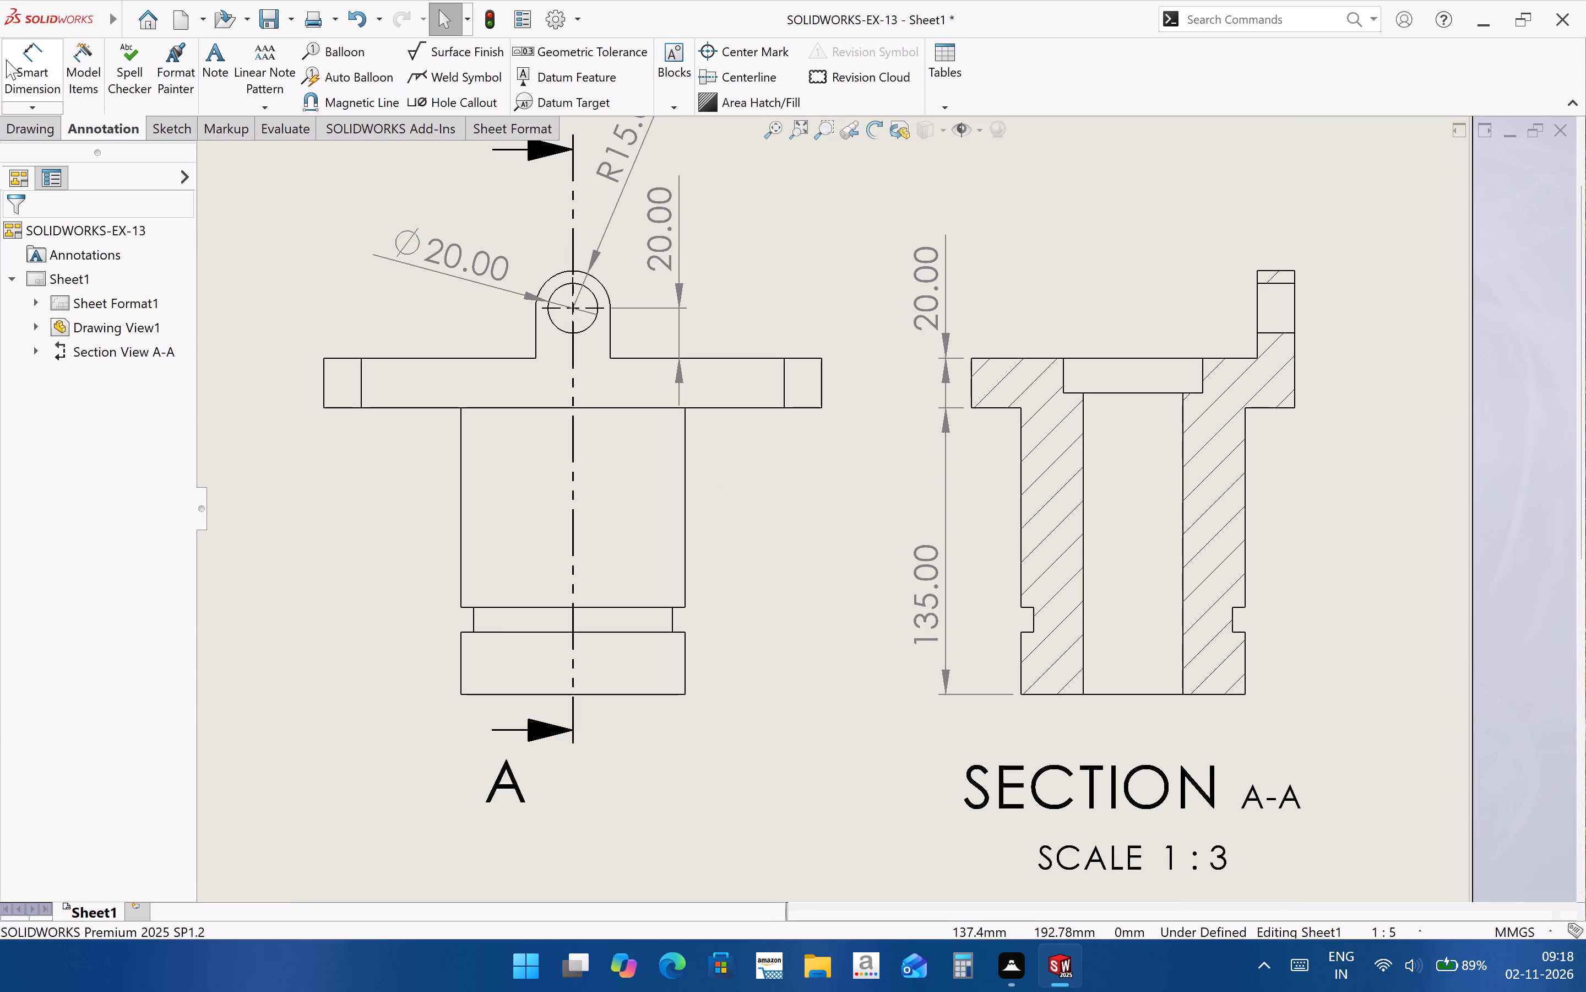
{"action": "left_click", "coordinate": [9, 62]}
{"action": "left_click", "coordinate": [1131, 394]}
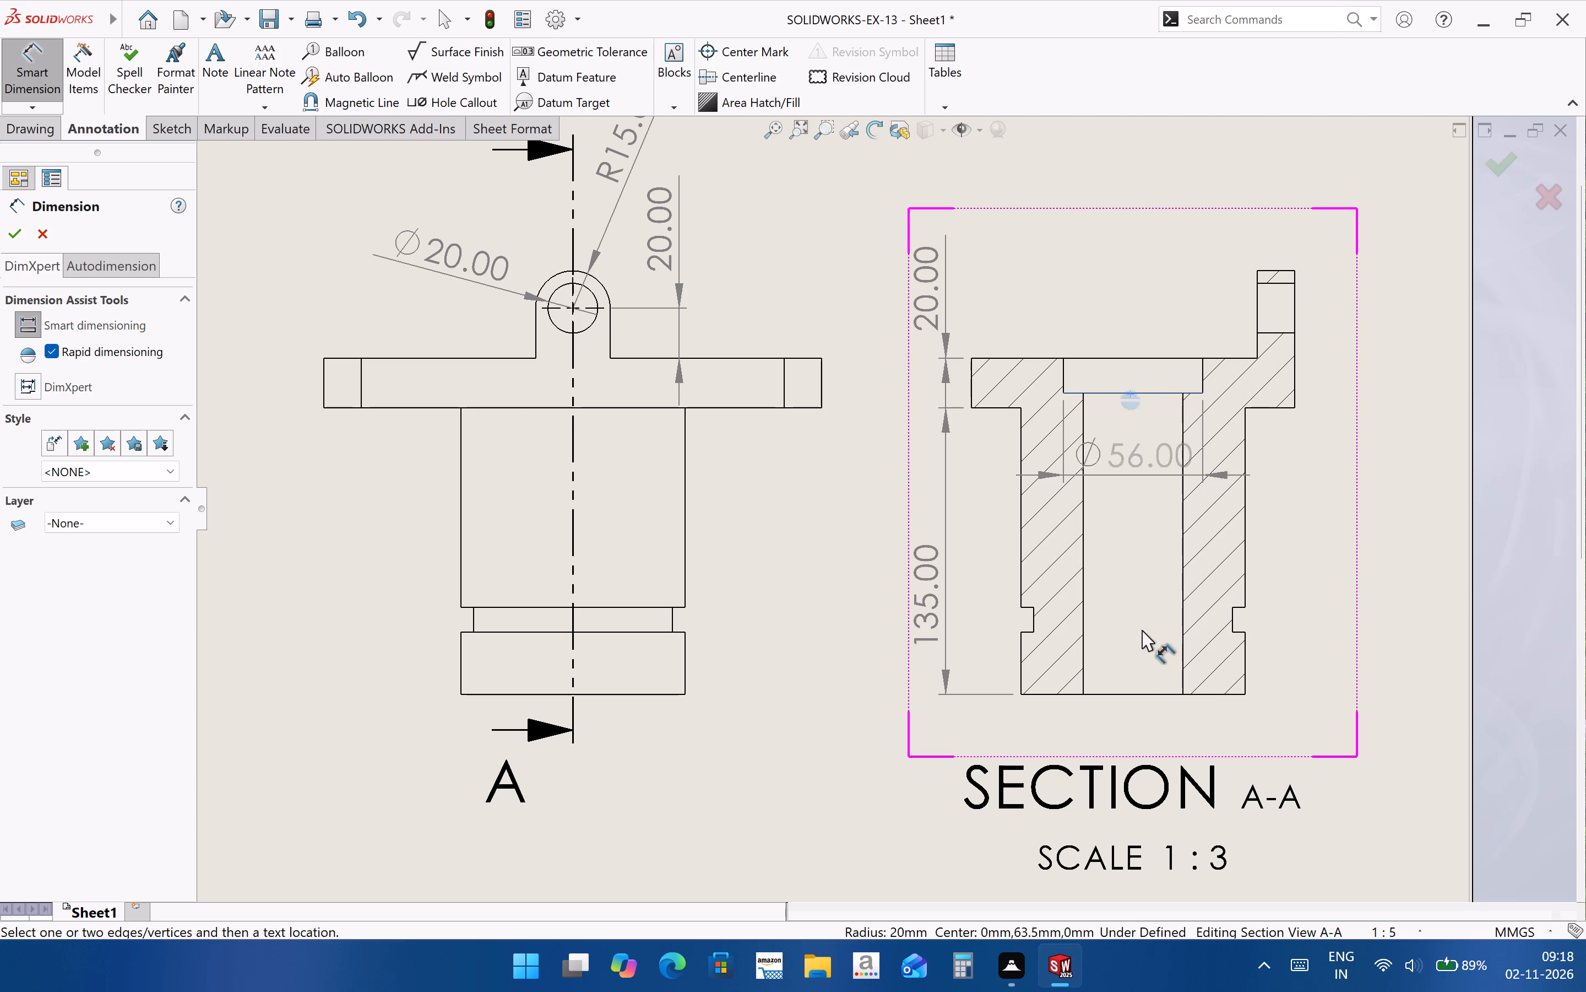
{"action": "left_click", "coordinate": [1152, 696], "text": "ctrl"}
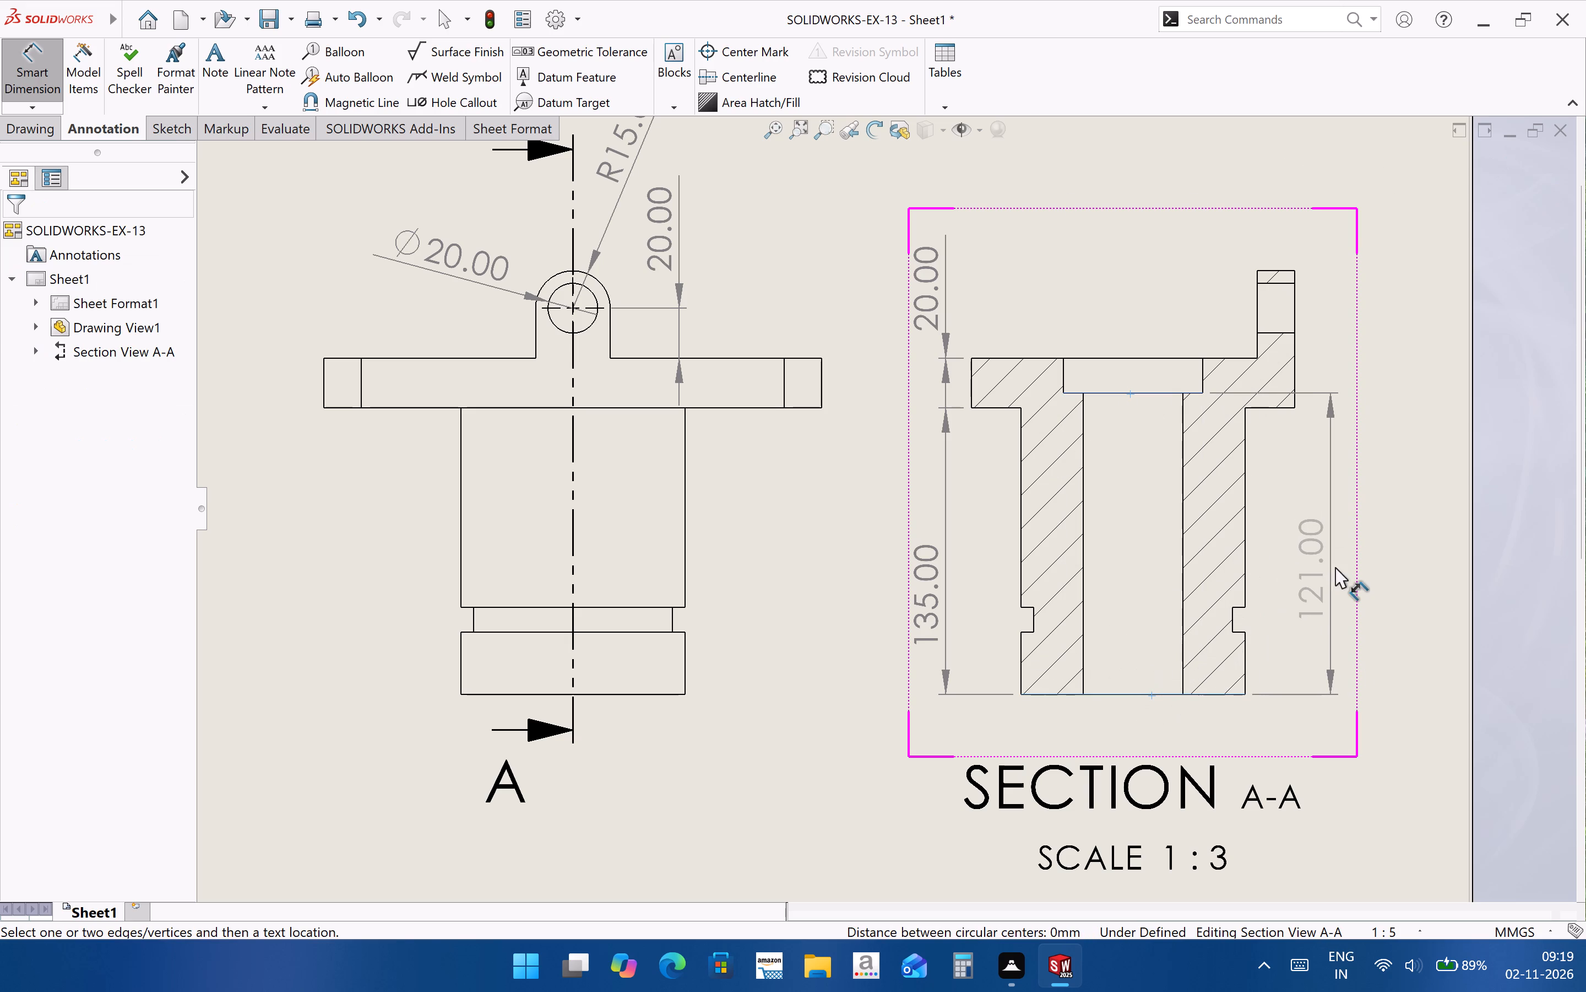
{"action": "left_click", "coordinate": [1335, 567]}
{"action": "left_click", "coordinate": [1447, 602]}
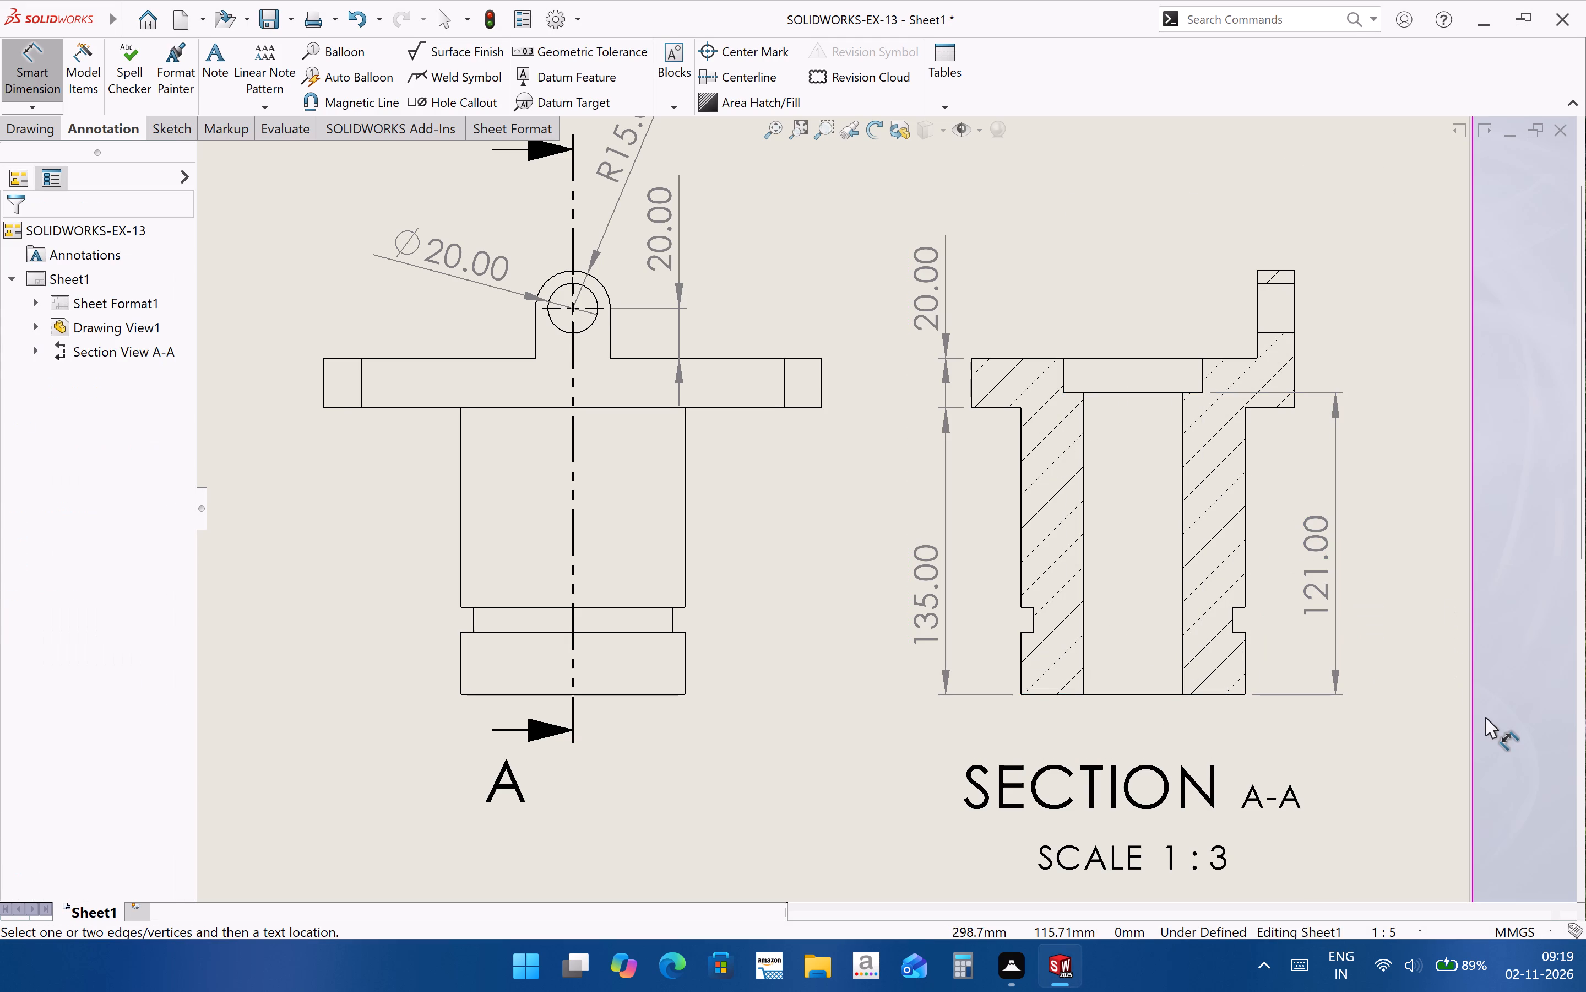
Dimension the height from the groove's lower edge to the sleeve's bottom edge in section A-A, placing it outside the existing lug-side dimension.
{"action": "scroll", "coordinate": [1288, 344], "scroll_direction": "down", "scroll_amount": 2}
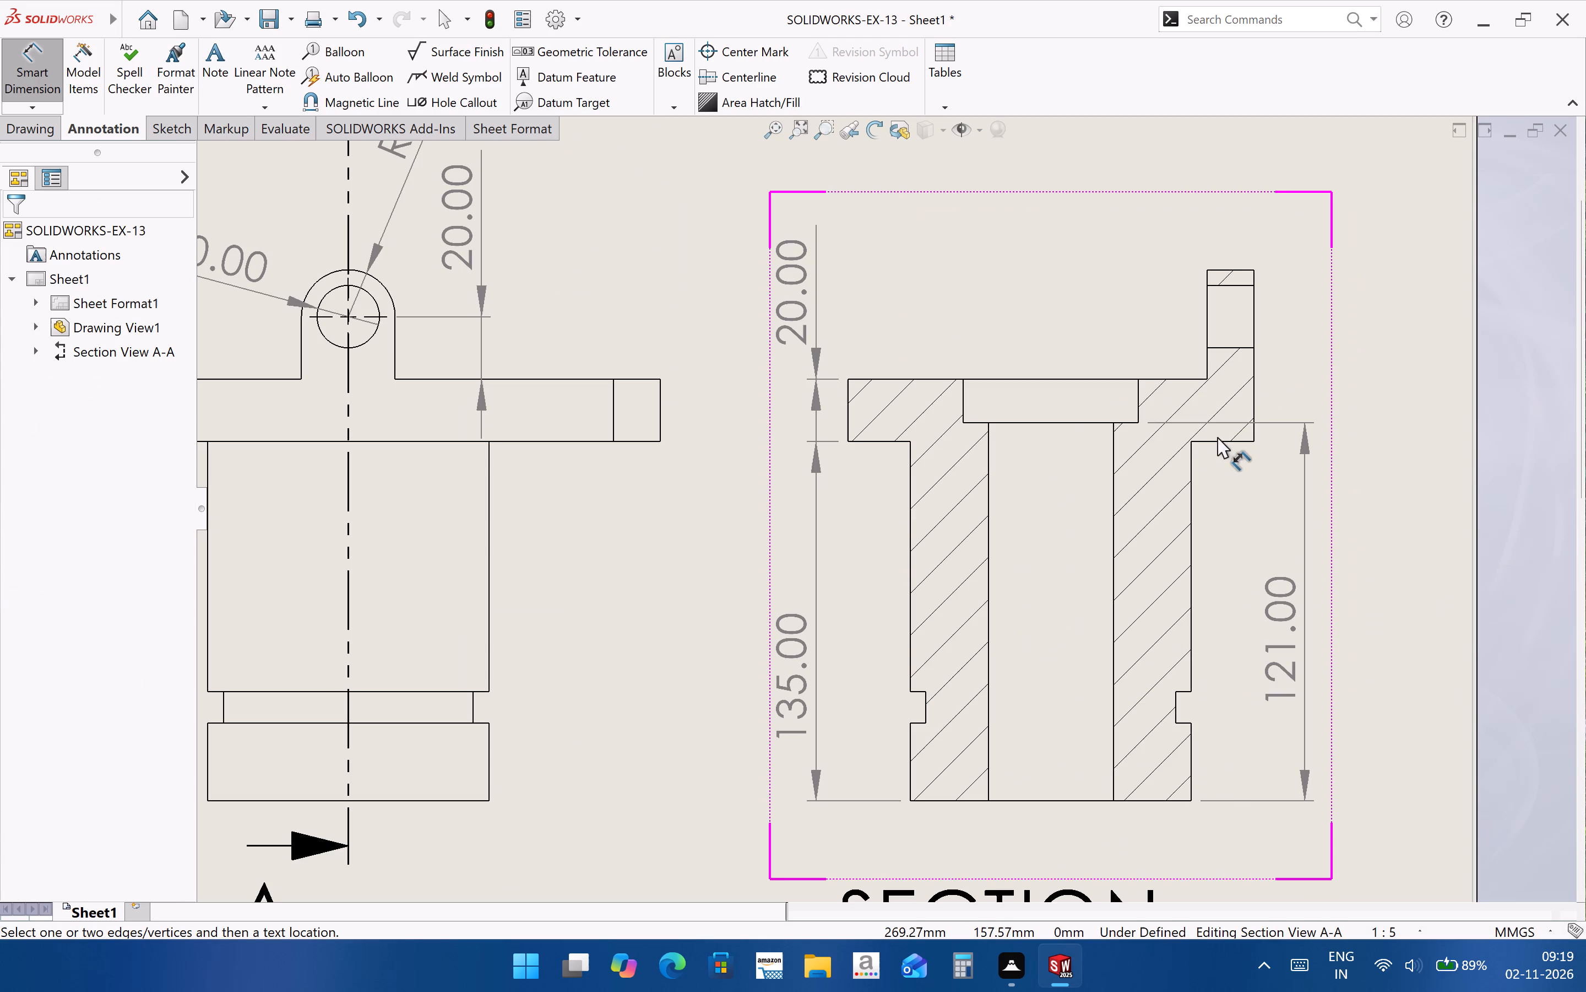
{"action": "left_click", "coordinate": [1223, 443]}
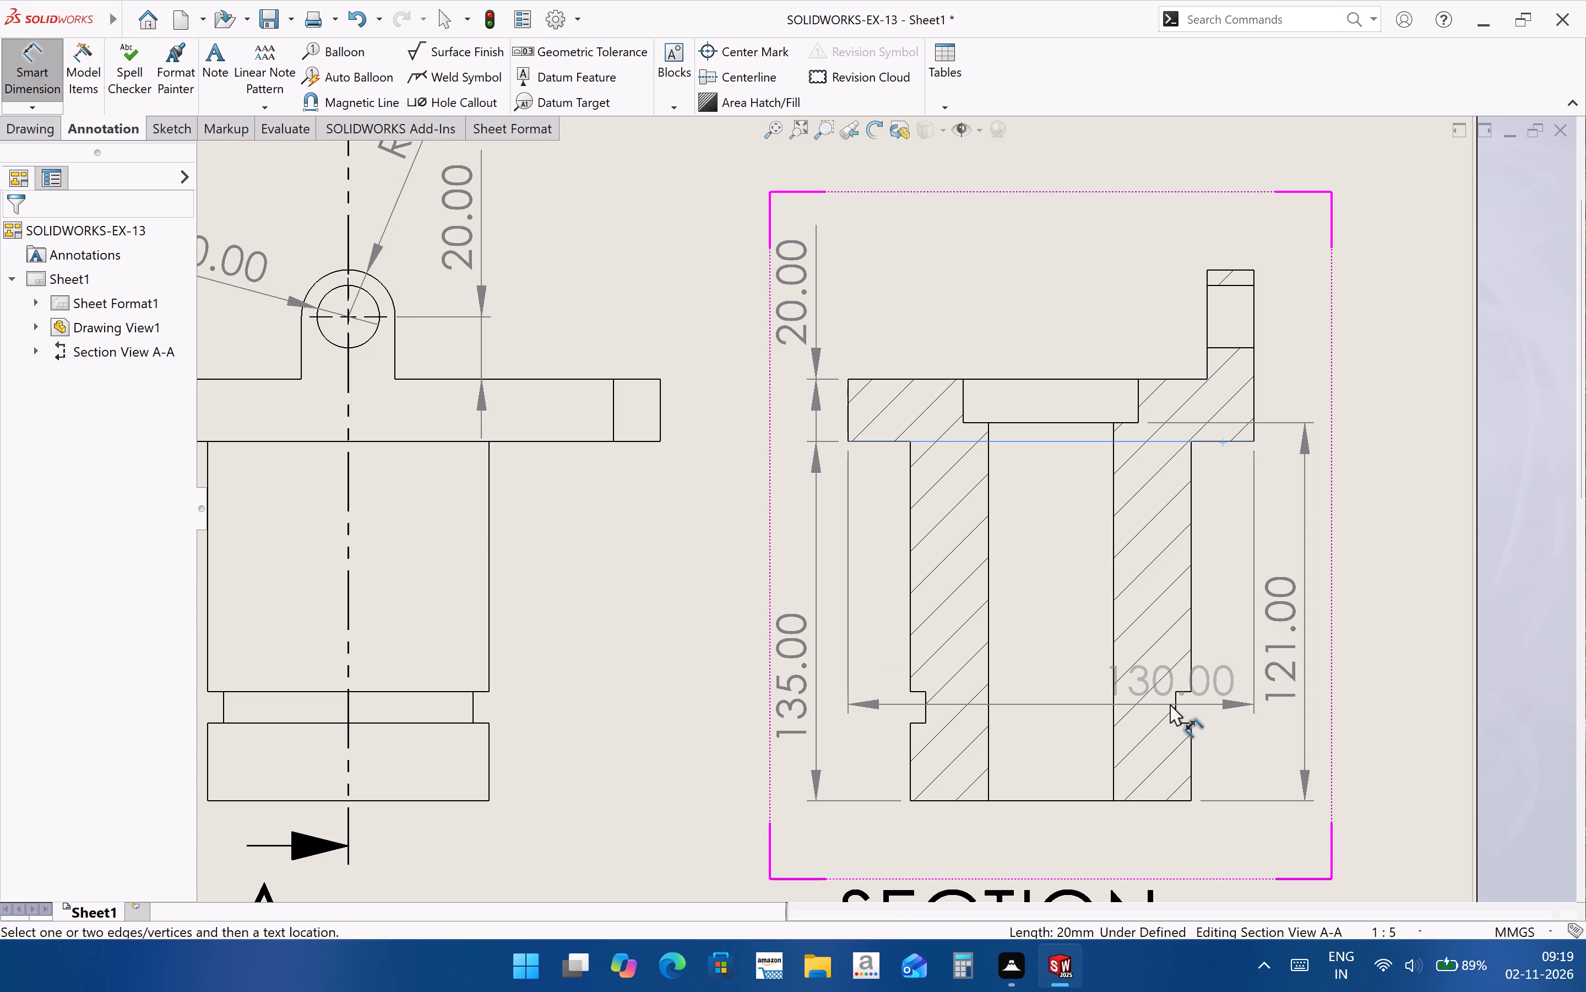
{"action": "key", "text": "Escape"}
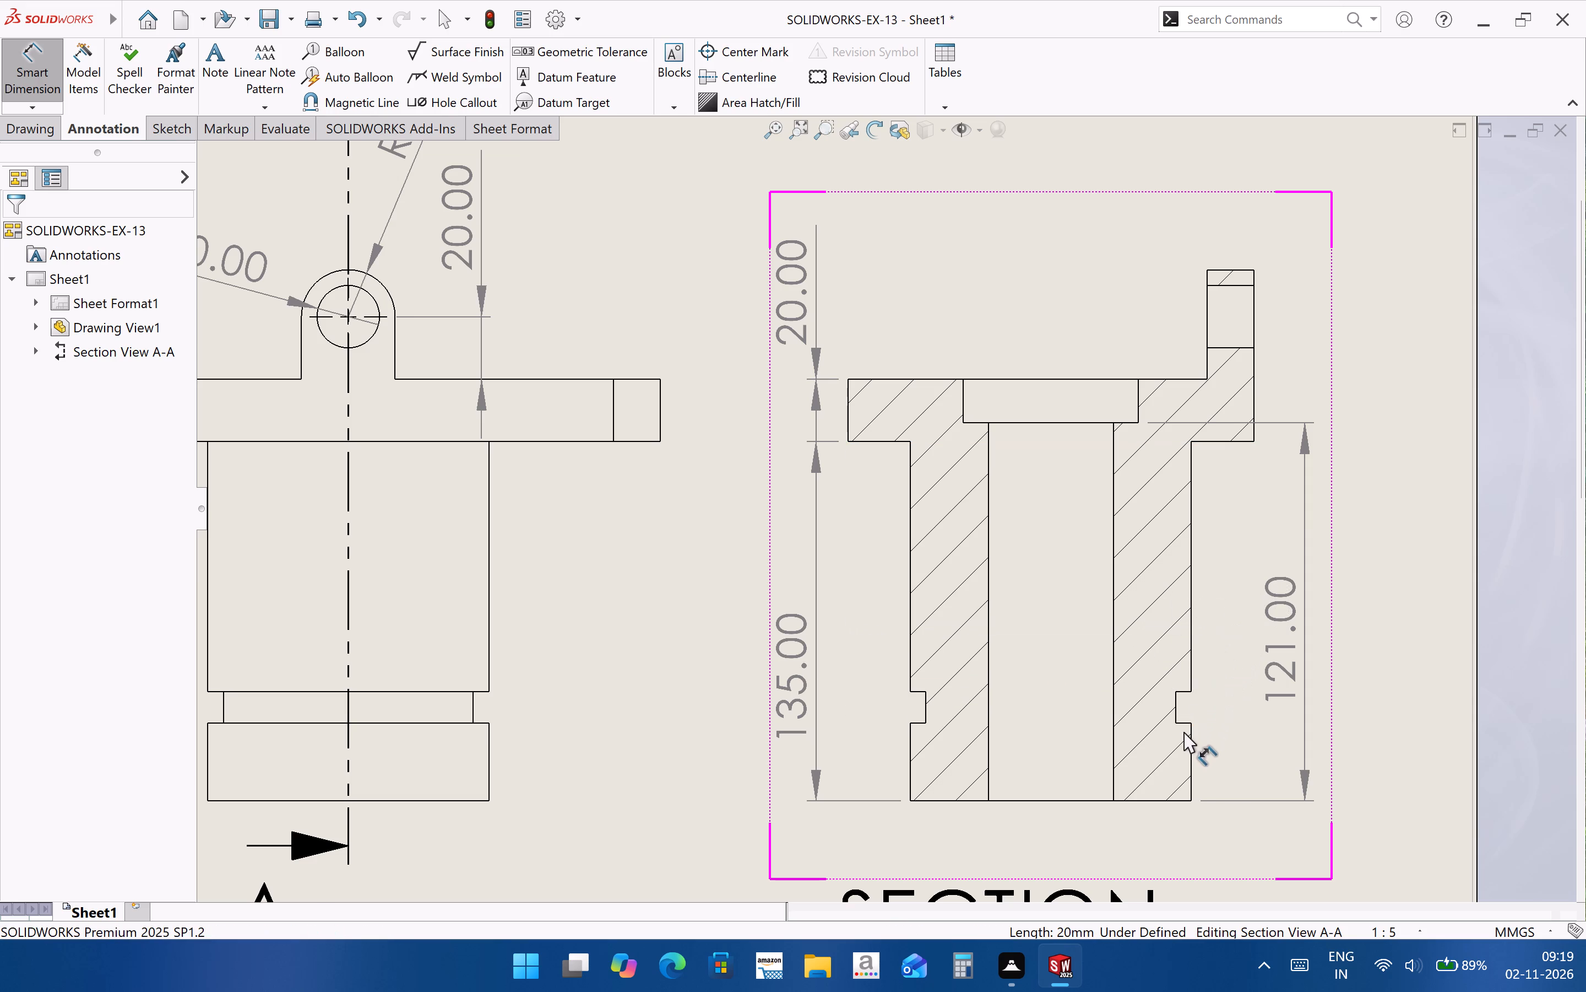
{"action": "left_click", "coordinate": [1186, 723]}
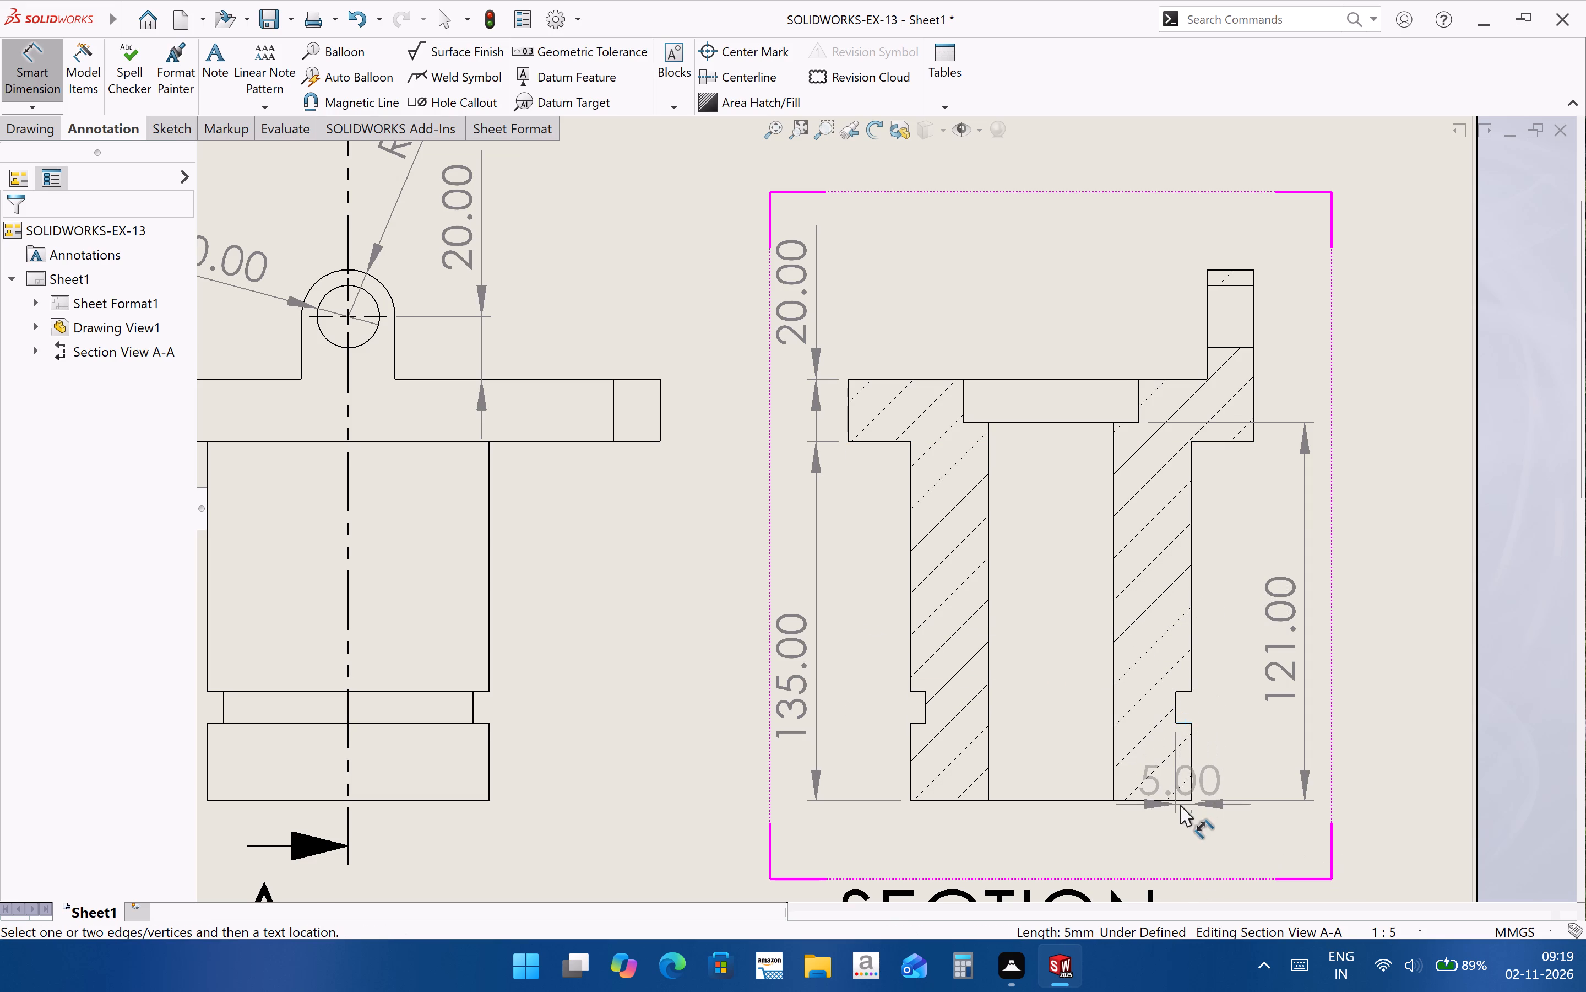
{"action": "left_click", "coordinate": [1188, 801]}
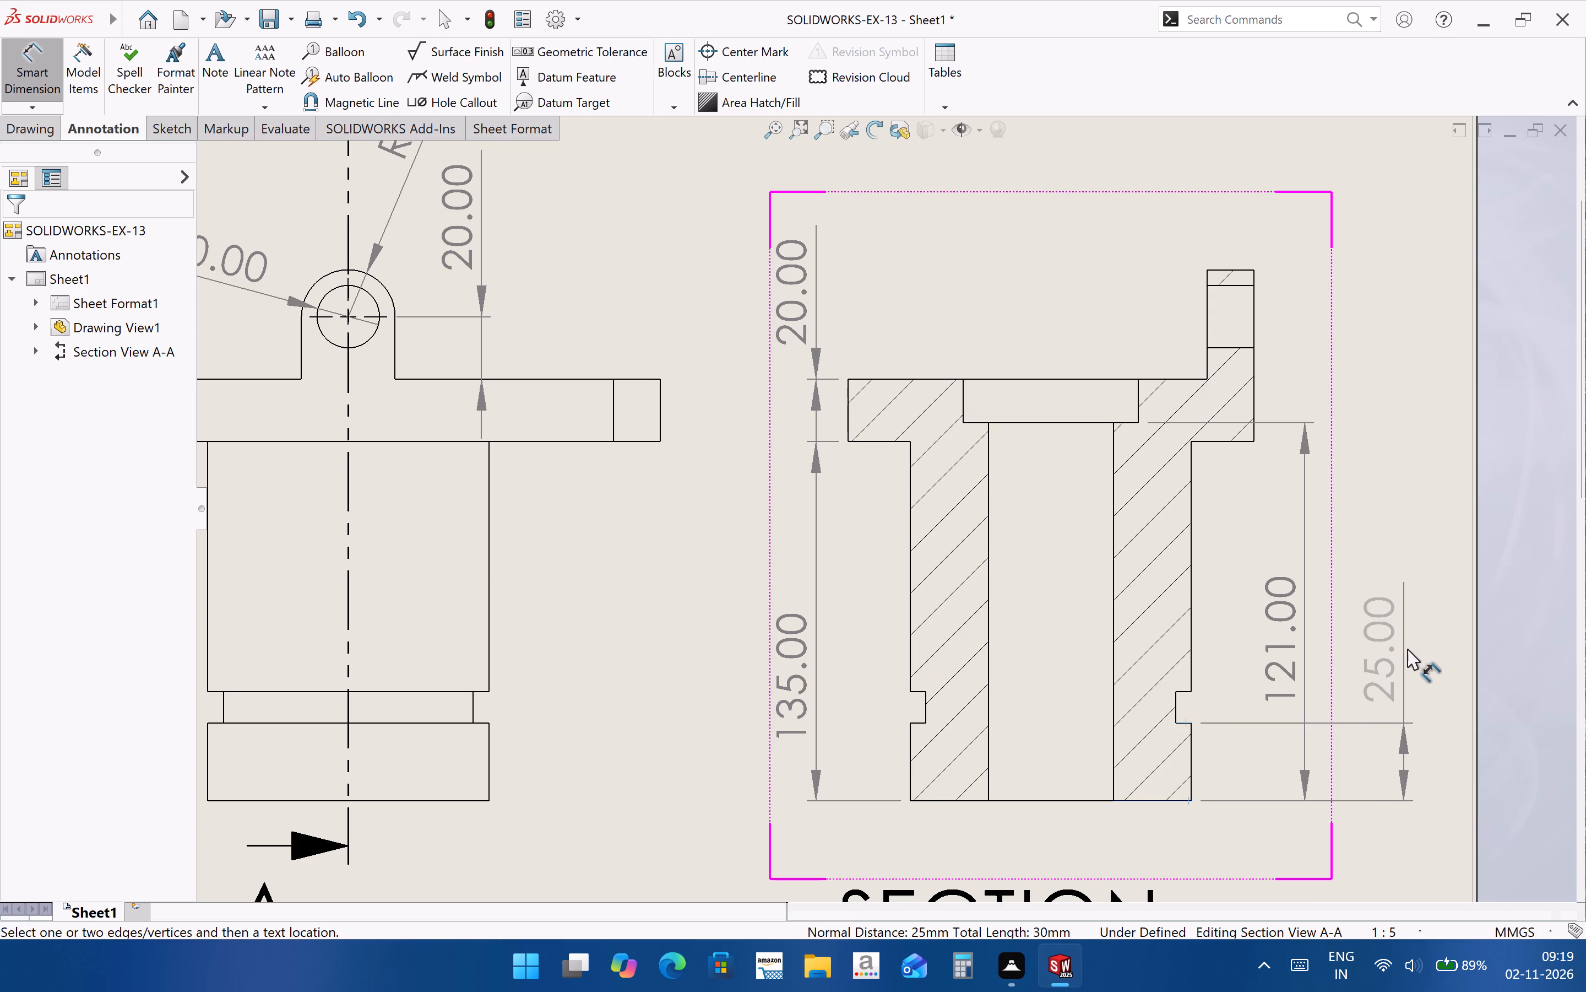
{"action": "left_click", "coordinate": [1407, 649]}
{"action": "left_click", "coordinate": [1433, 821]}
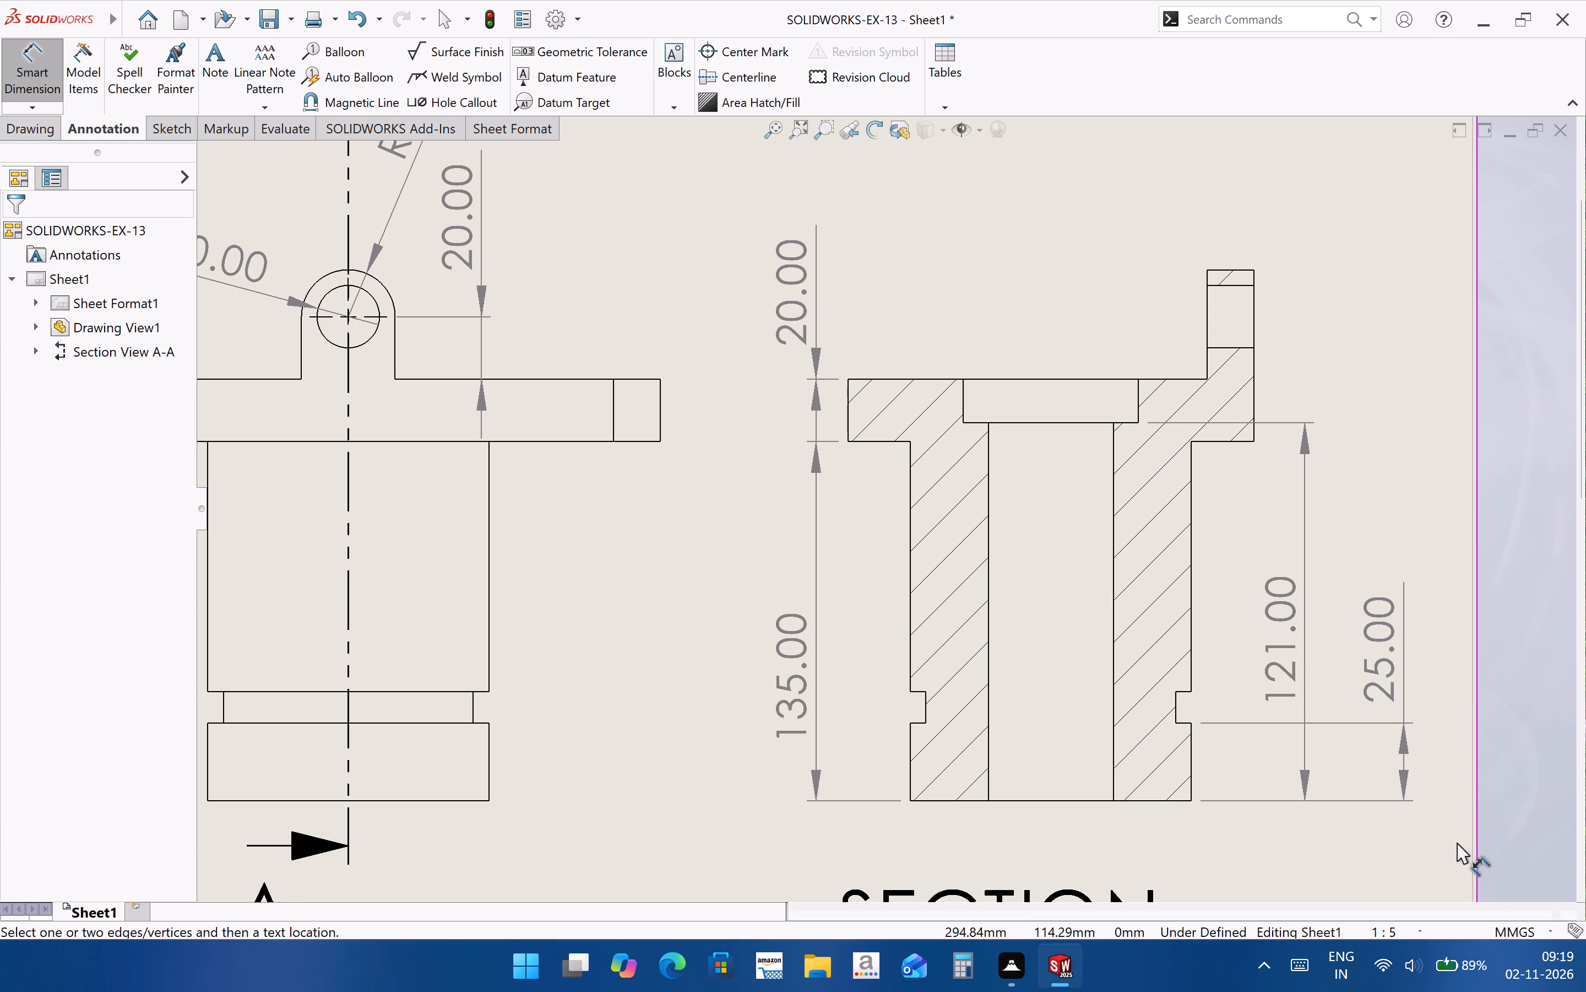
Dimension the groove's depth from its inner wall to the sleeve's outer edge, placing it just below section A-A.
{"action": "scroll", "coordinate": [1131, 671], "scroll_direction": "up", "scroll_amount": 3}
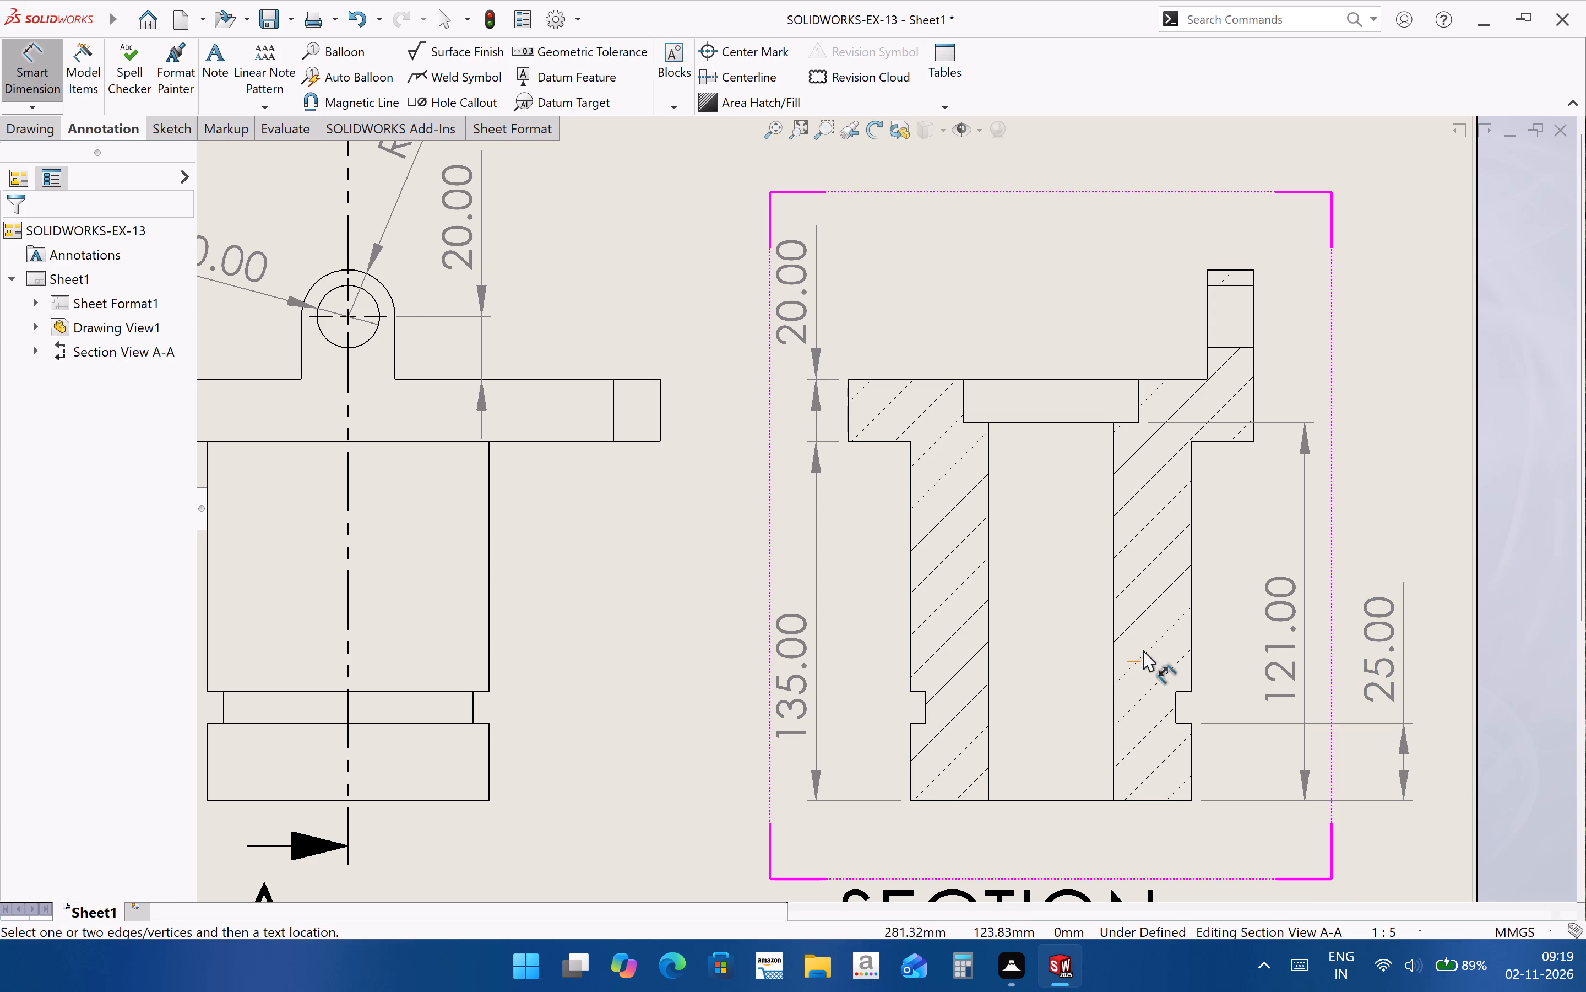
{"action": "scroll", "coordinate": [1035, 742], "scroll_direction": "down", "scroll_amount": 3}
{"action": "scroll", "coordinate": [822, 565], "scroll_direction": "down", "scroll_amount": 2}
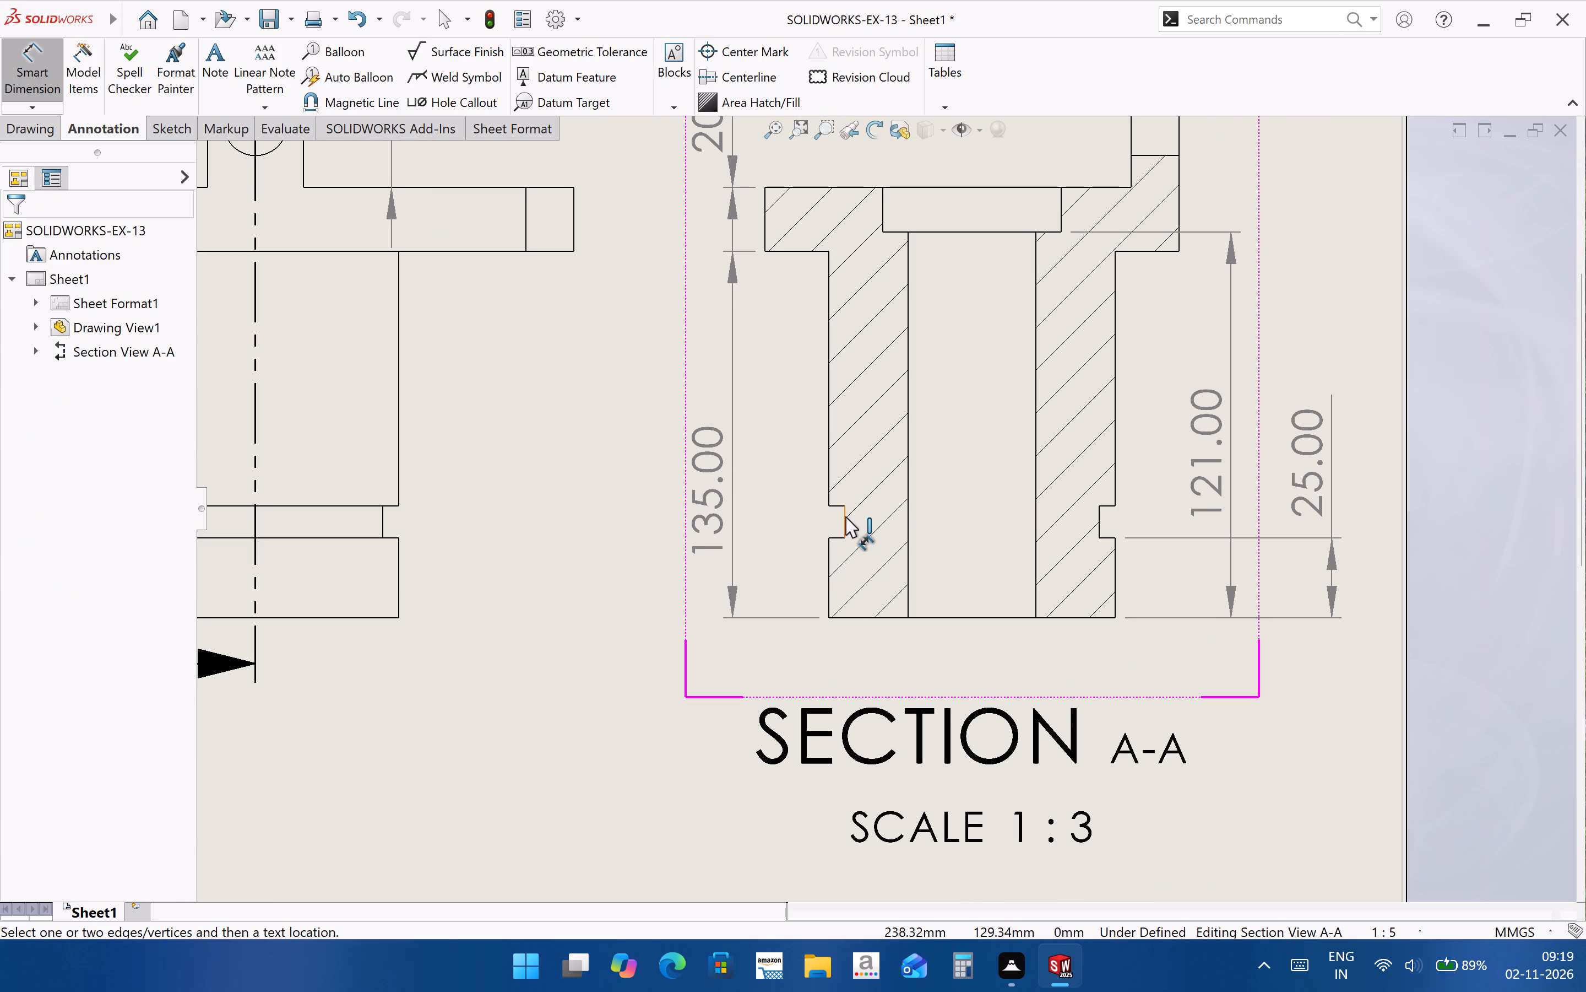
{"action": "left_click", "coordinate": [845, 516]}
{"action": "left_click", "coordinate": [828, 577]}
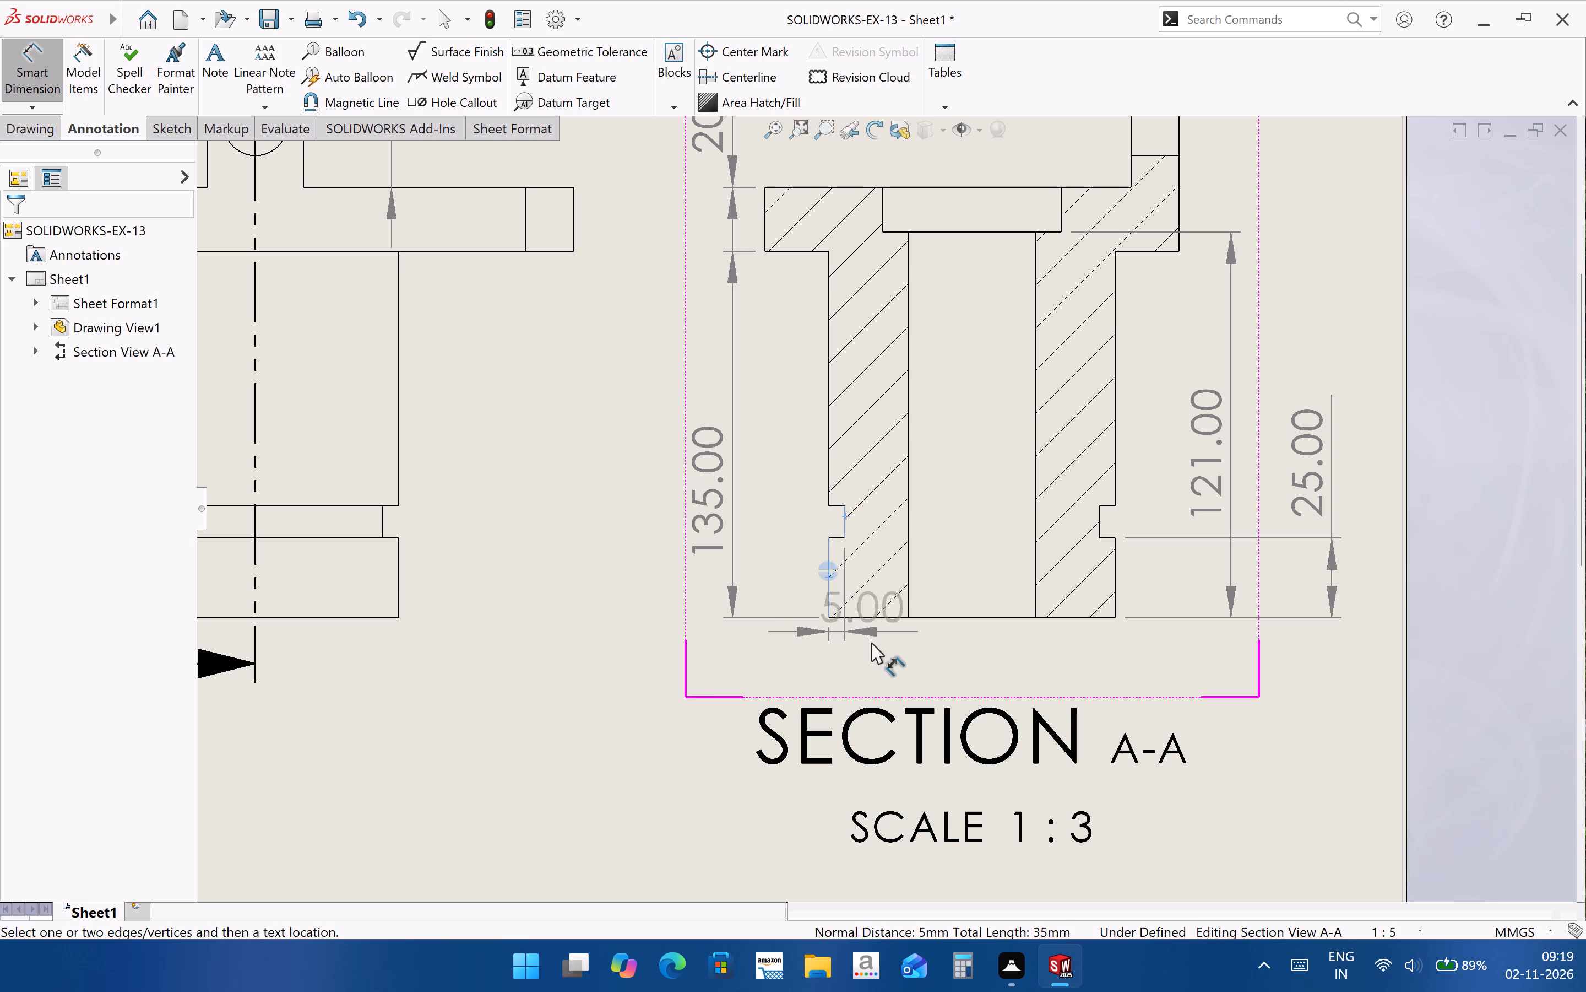
{"action": "left_click", "coordinate": [963, 677]}
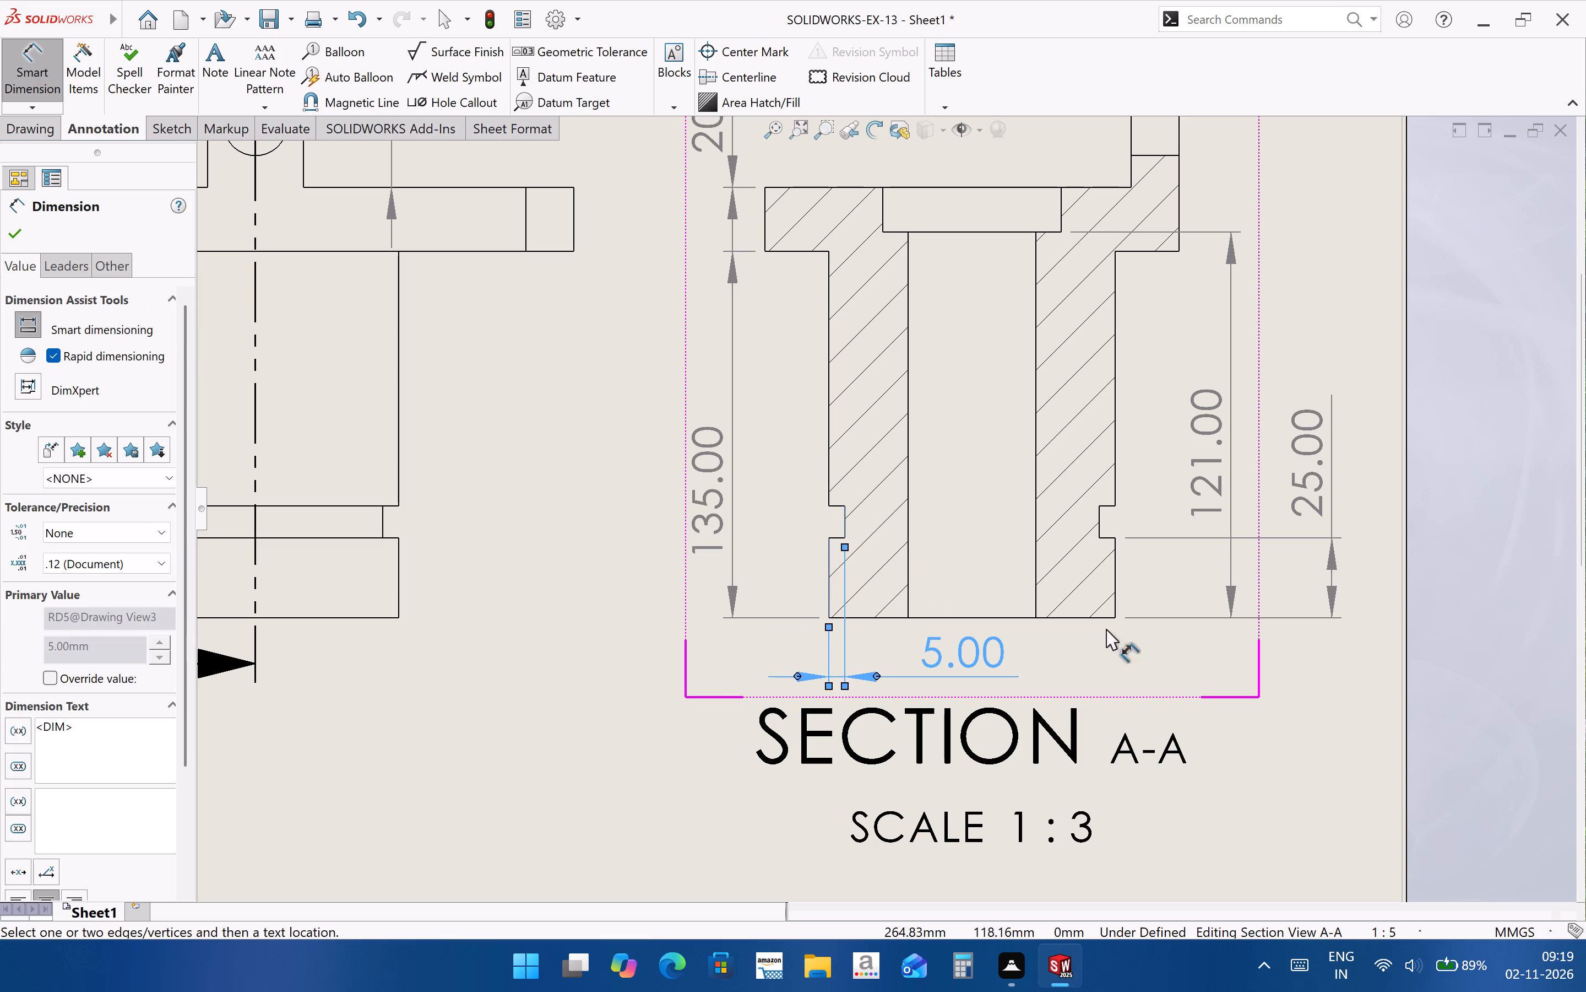
{"action": "left_click", "coordinate": [1128, 648]}
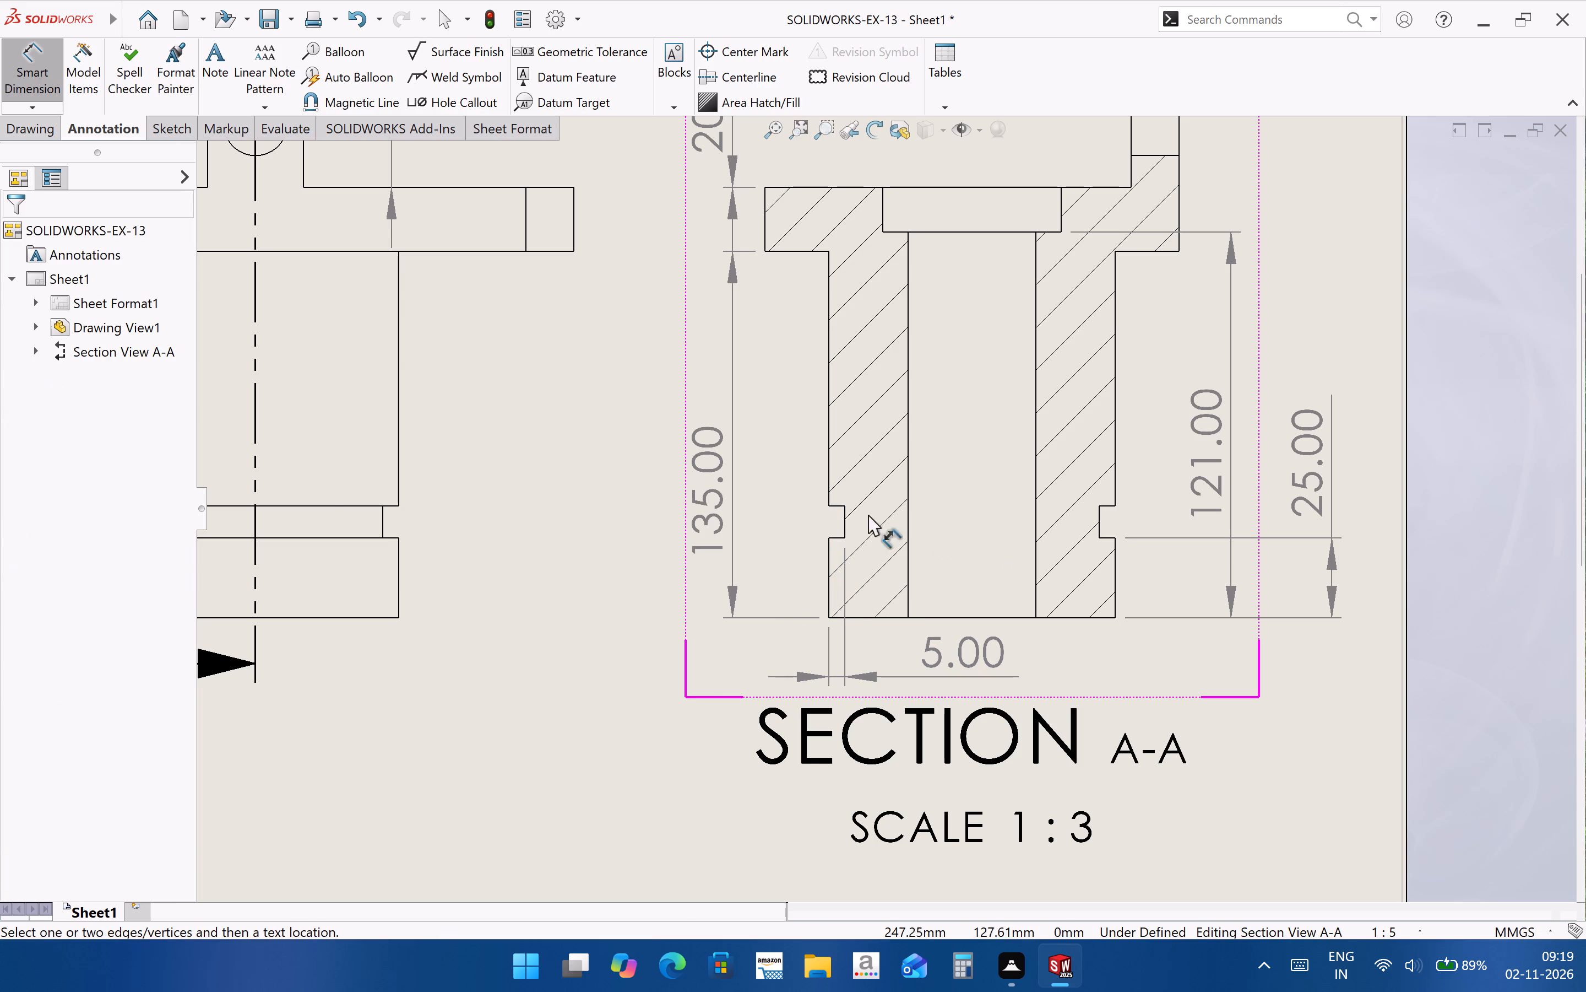
Dimension the groove's width between its upper and lower edges in section A-A, placing it beside the sleeve opposite the lug.
{"action": "scroll", "coordinate": [819, 504], "scroll_direction": "down", "scroll_amount": 1}
{"action": "left_click", "coordinate": [840, 508]}
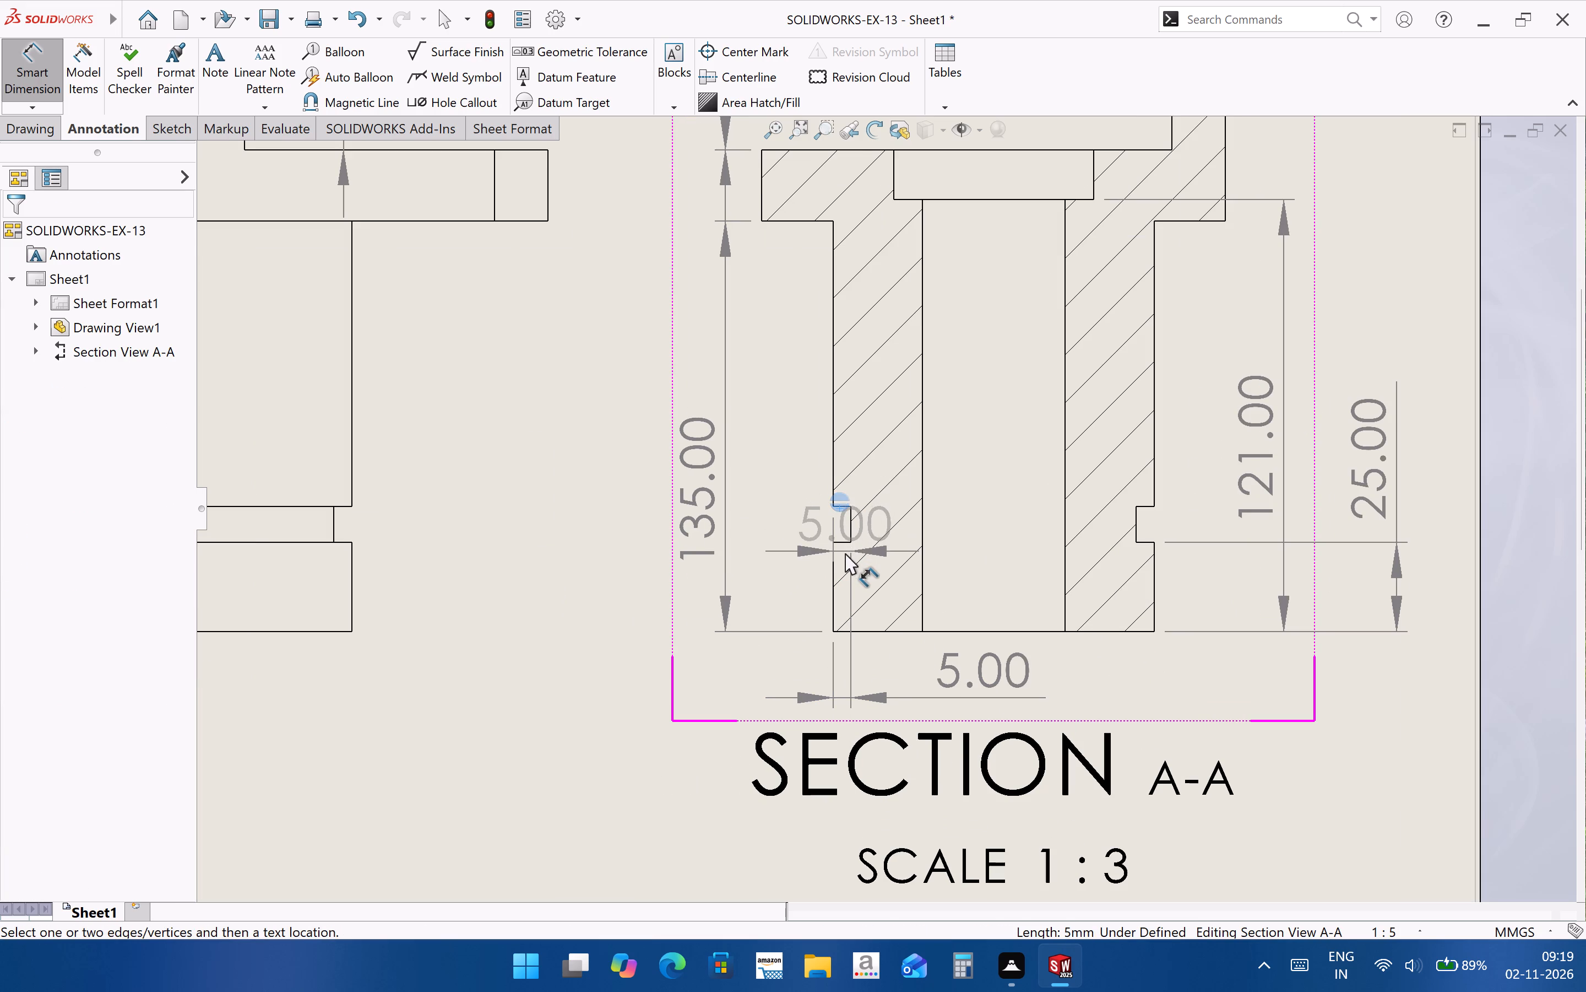
{"action": "left_click", "coordinate": [844, 542]}
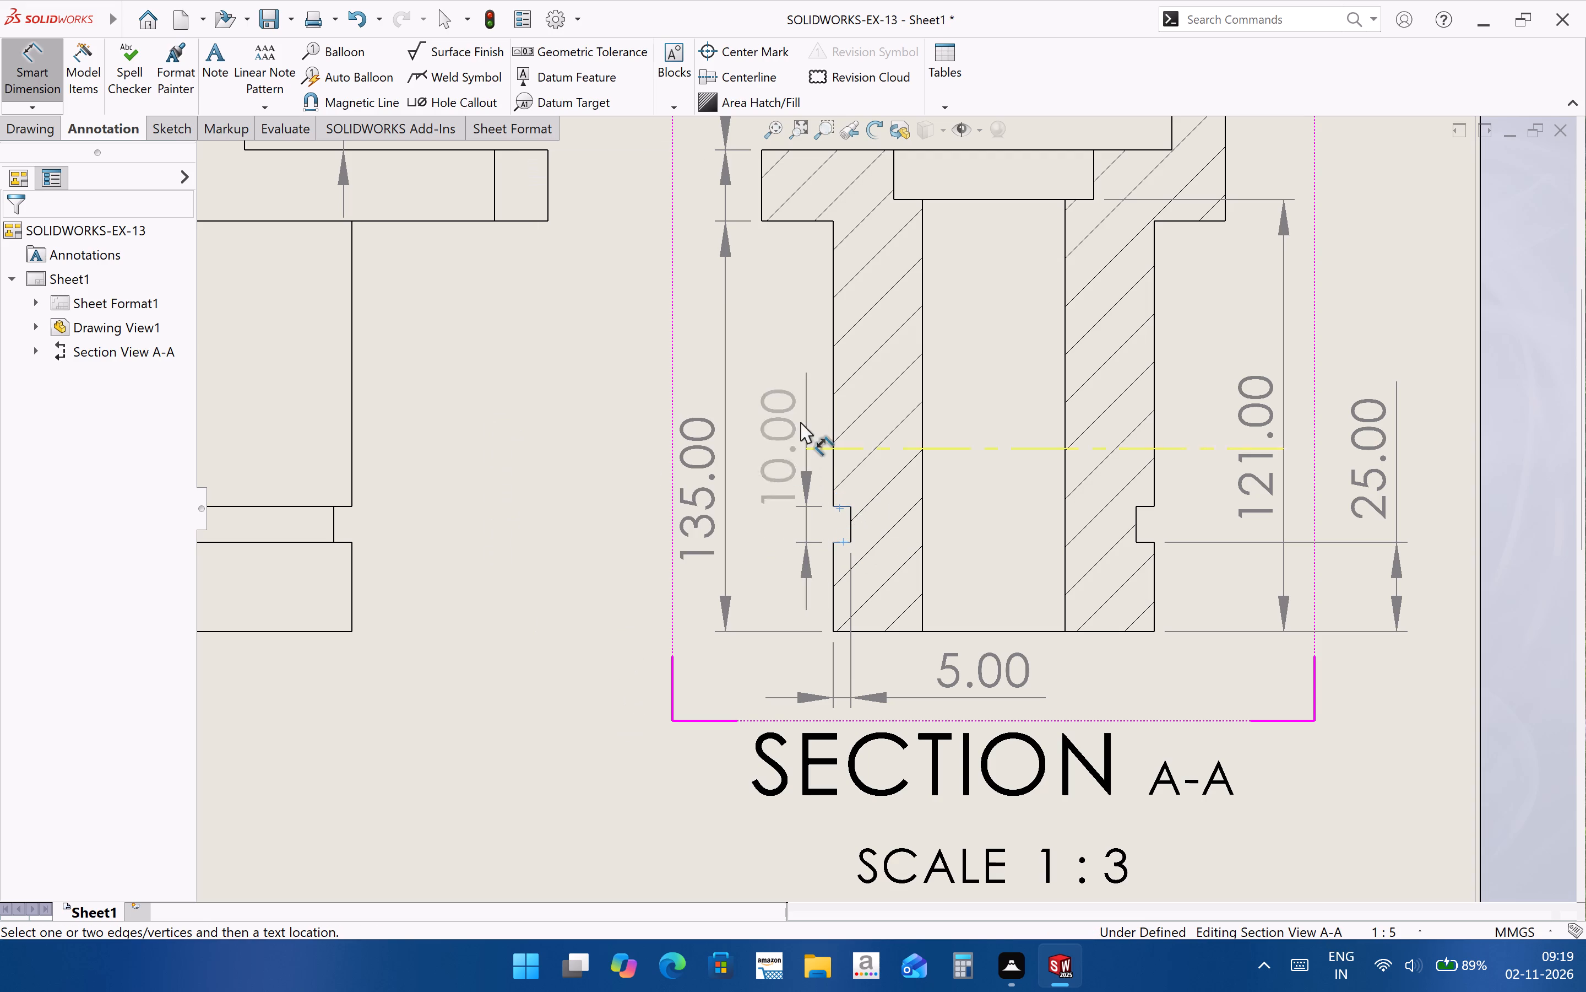
{"action": "left_click", "coordinate": [799, 391]}
{"action": "left_click", "coordinate": [1405, 752]}
Dimension the sleeve's inner bore diameter in section A-A, placing it above the flange.
{"action": "scroll", "coordinate": [1361, 599], "scroll_direction": "up", "scroll_amount": 2}
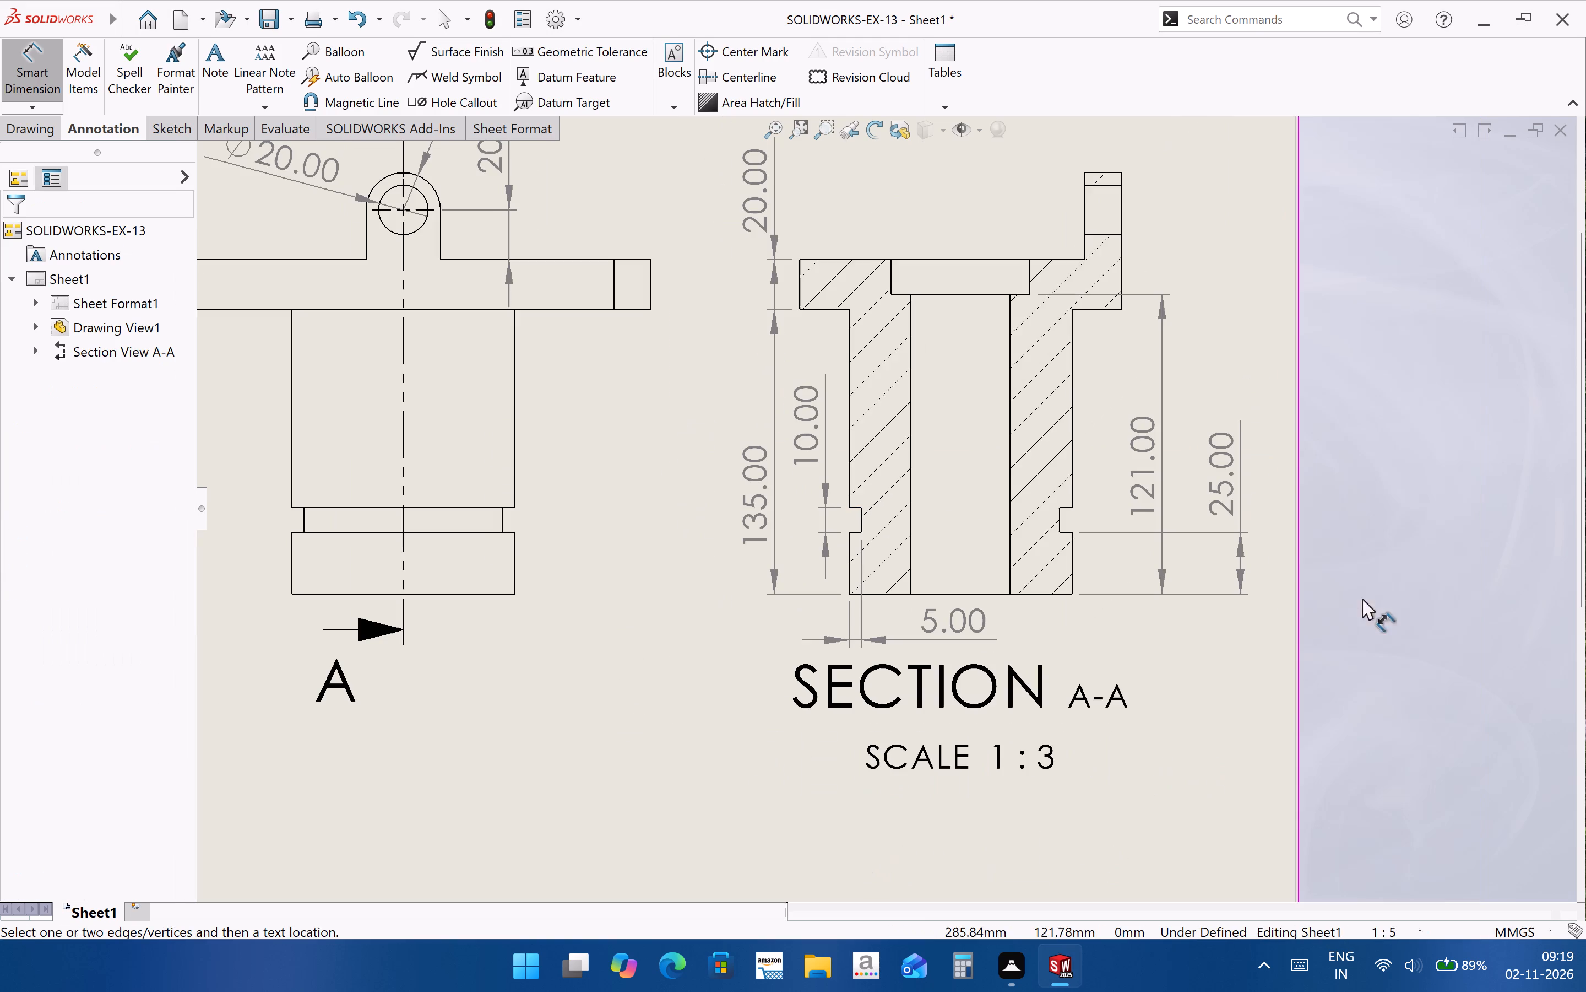
{"action": "scroll", "coordinate": [1123, 698], "scroll_direction": "up", "scroll_amount": 3}
{"action": "scroll", "coordinate": [583, 549], "scroll_direction": "down", "scroll_amount": 4}
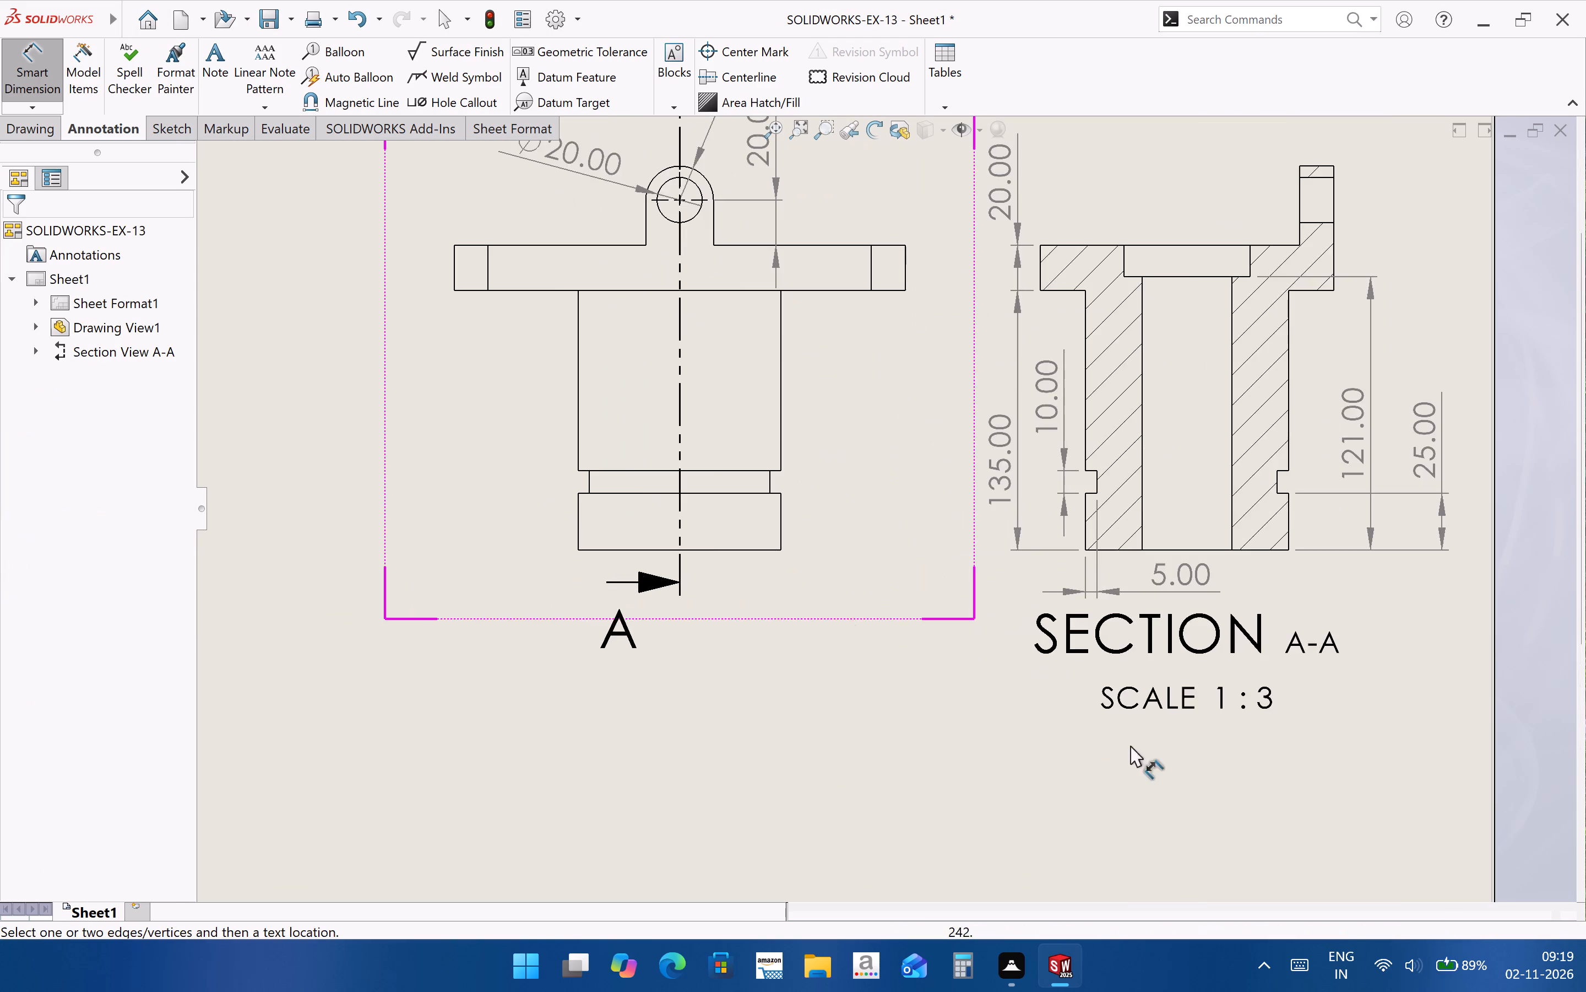
{"action": "scroll", "coordinate": [1129, 745], "scroll_direction": "up", "scroll_amount": 2}
{"action": "scroll", "coordinate": [662, 433], "scroll_direction": "down", "scroll_amount": 2}
{"action": "scroll", "coordinate": [913, 698], "scroll_direction": "up", "scroll_amount": 2}
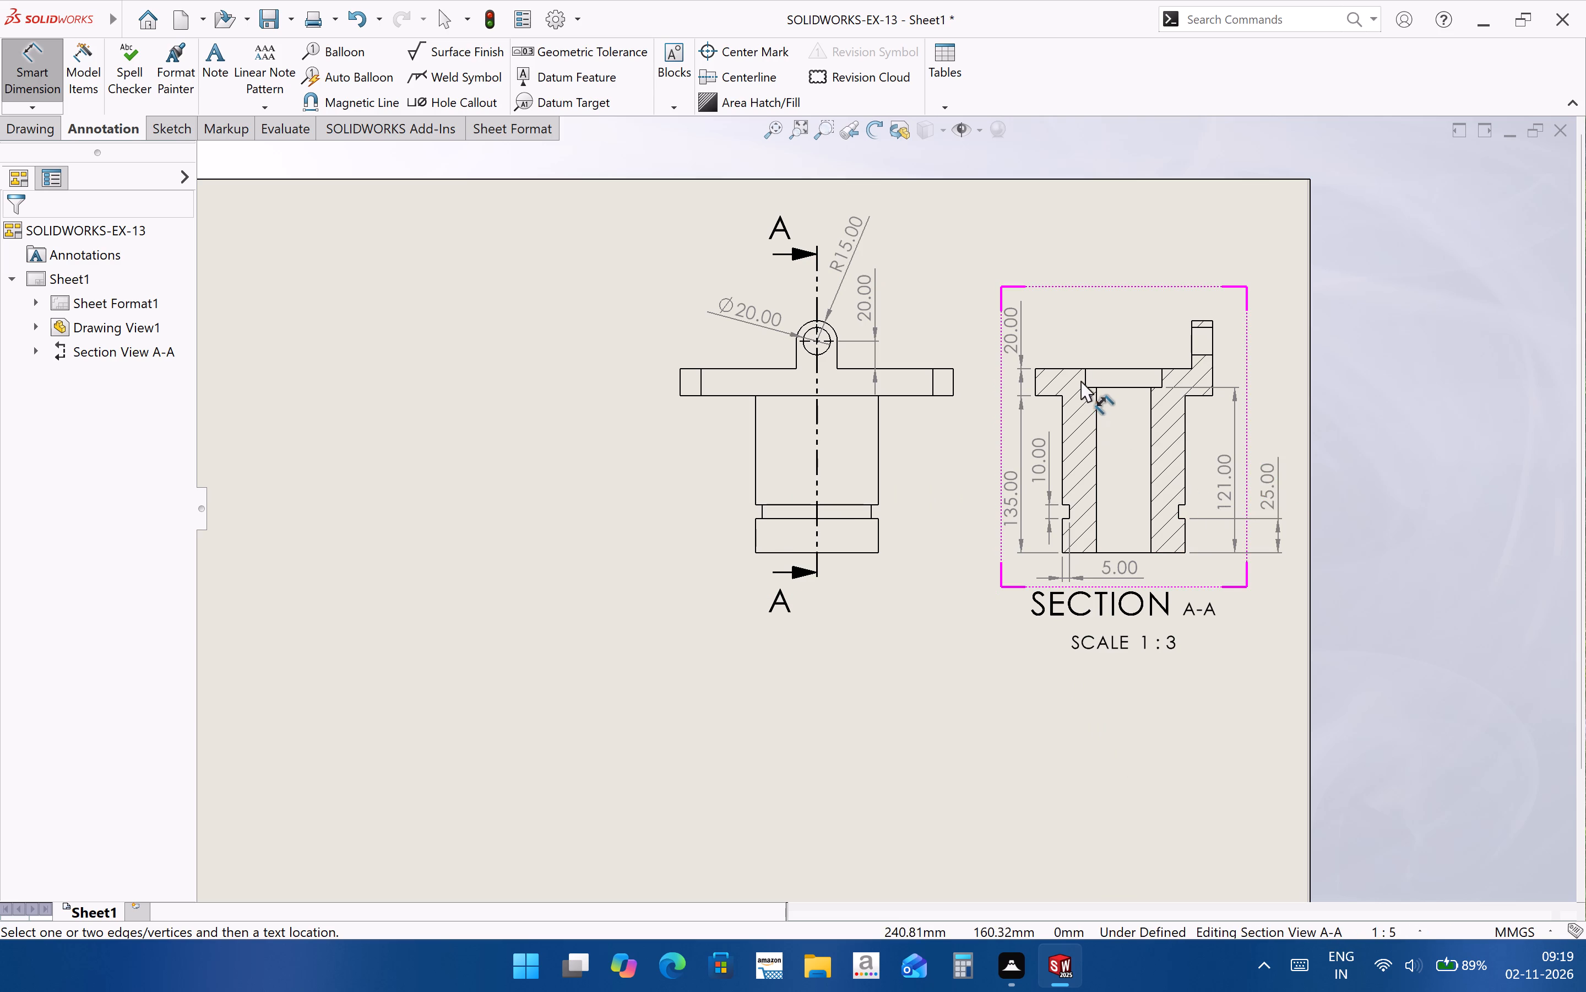
{"action": "scroll", "coordinate": [1080, 381], "scroll_direction": "down", "scroll_amount": 2}
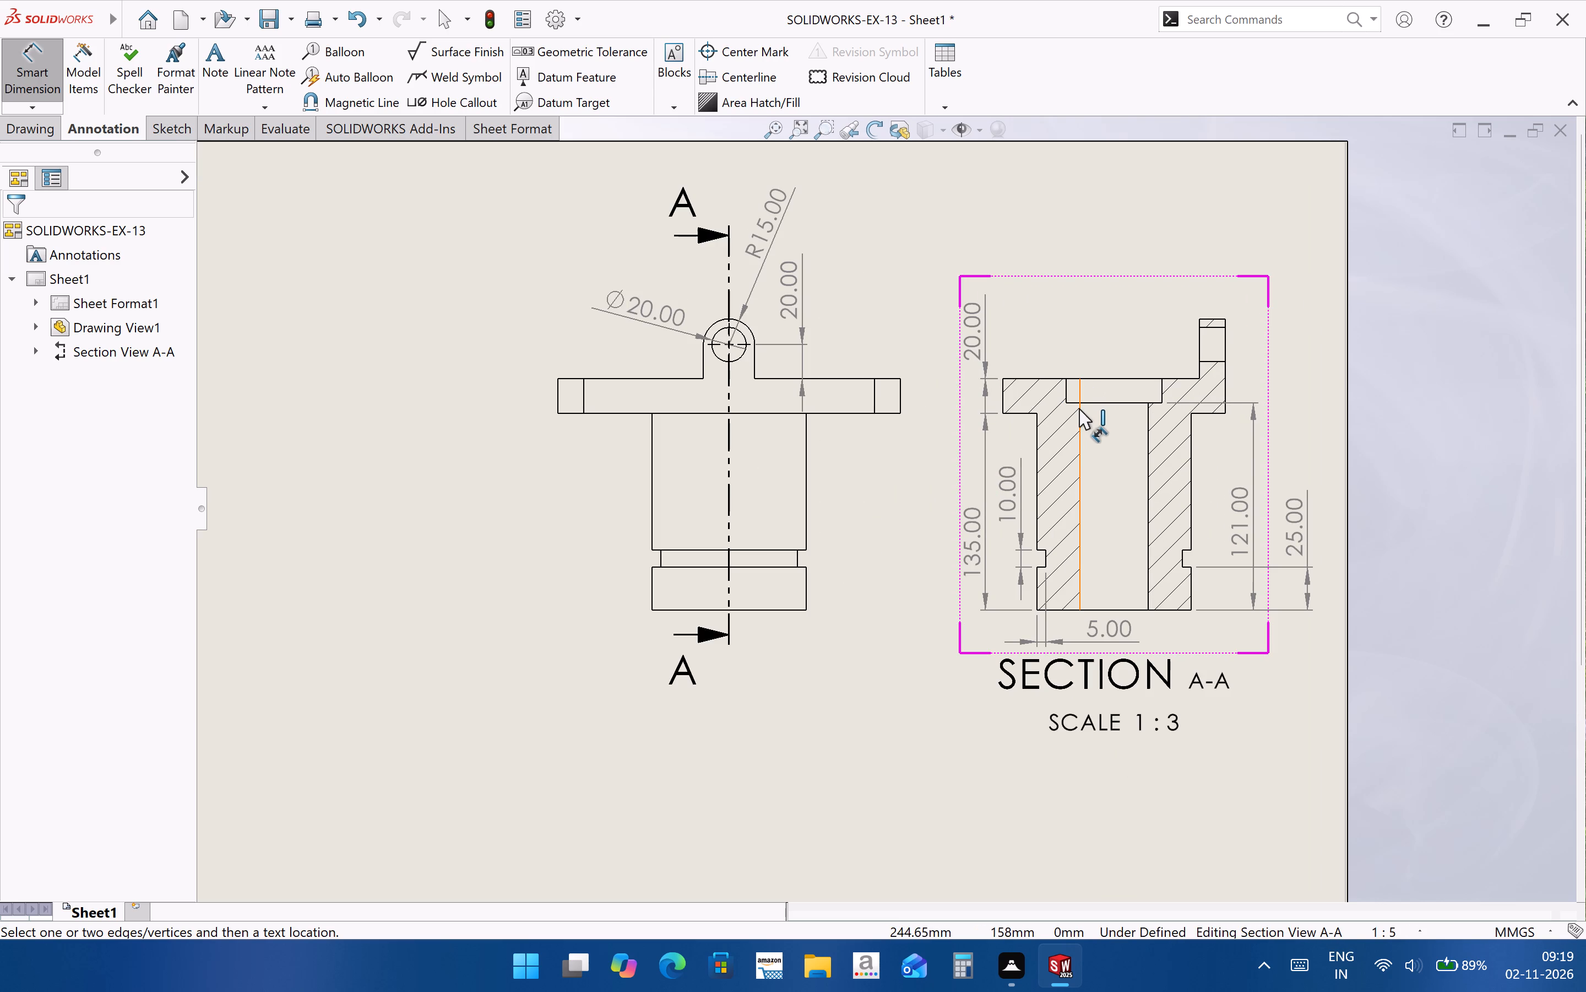
{"action": "left_click", "coordinate": [1079, 408]}
{"action": "left_click", "coordinate": [1148, 419]}
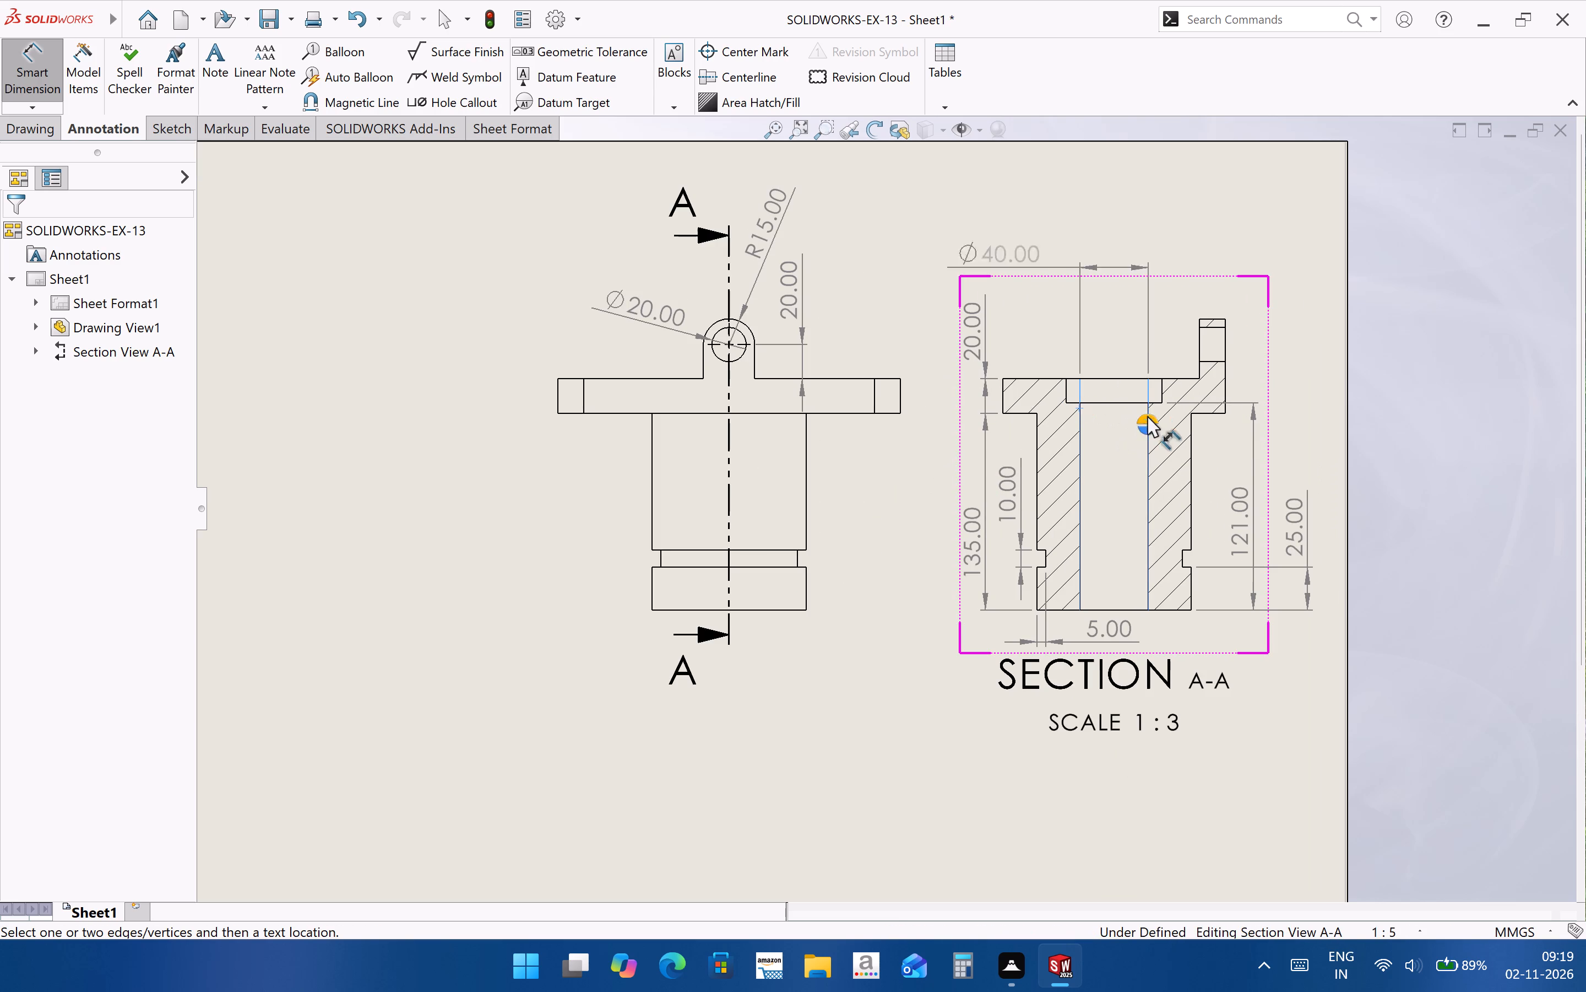
{"action": "left_click", "coordinate": [1117, 333]}
{"action": "left_click", "coordinate": [1296, 757]}
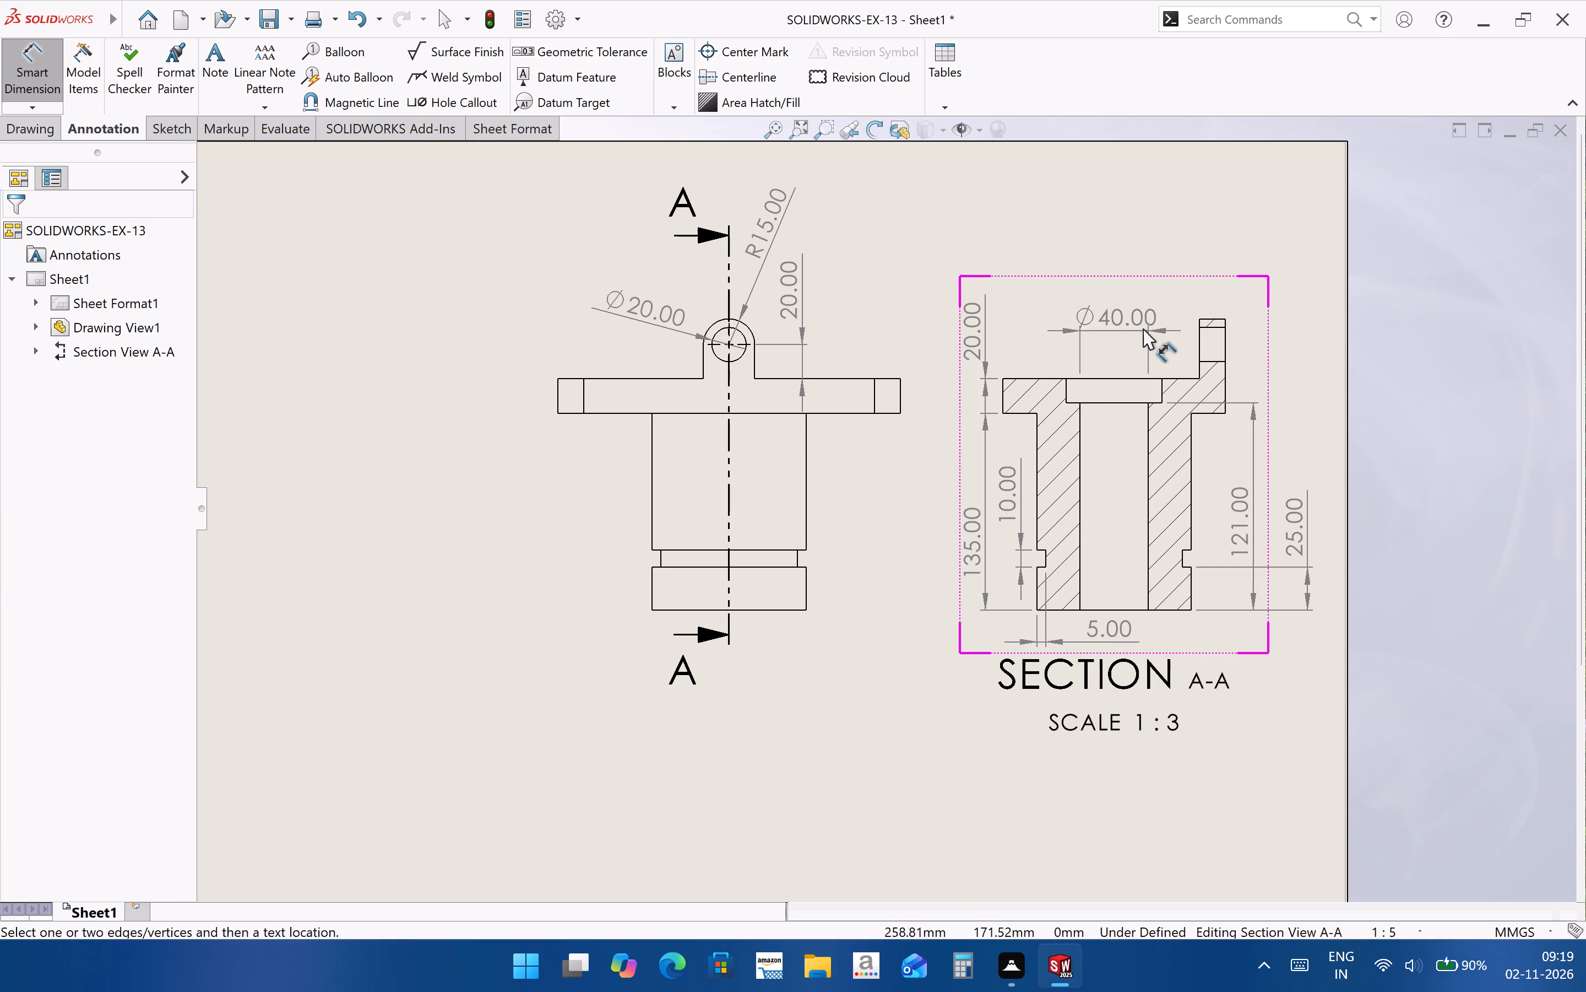
Move the bore diameter dimension below the sleeve, underneath the groove depth dimension.
{"action": "left_click_drag", "start_coordinate": [1139, 324], "coordinate": [1133, 479]}
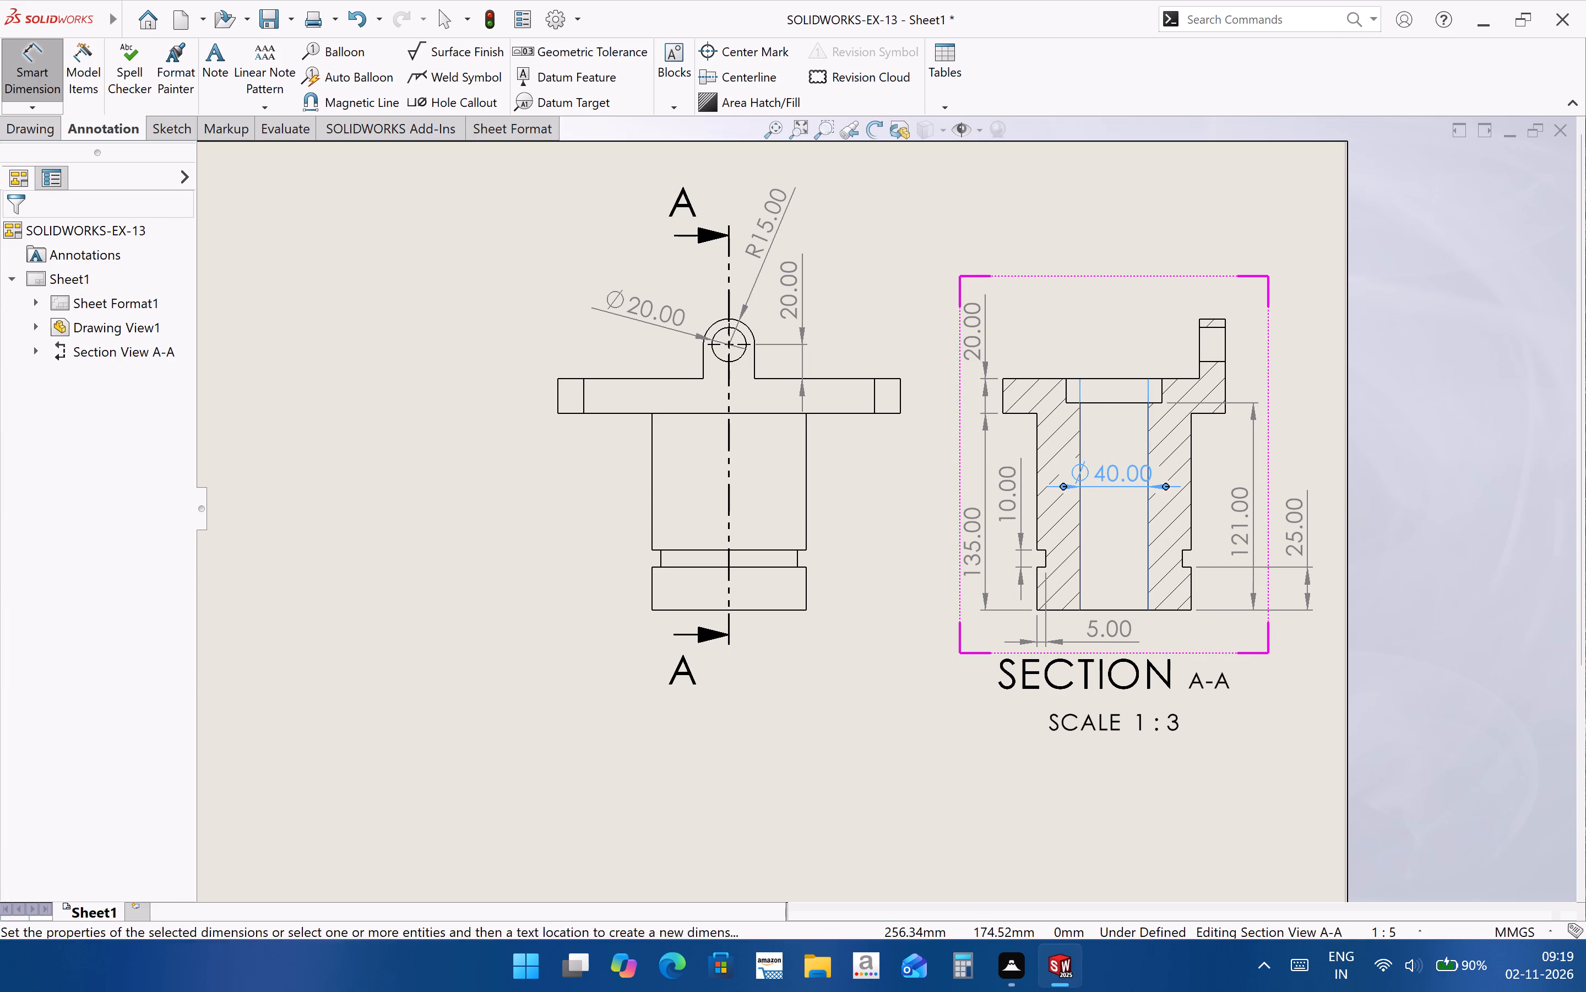
{"action": "left_click", "coordinate": [1120, 321]}
{"action": "scroll", "coordinate": [1178, 396], "scroll_direction": "up", "scroll_amount": 2}
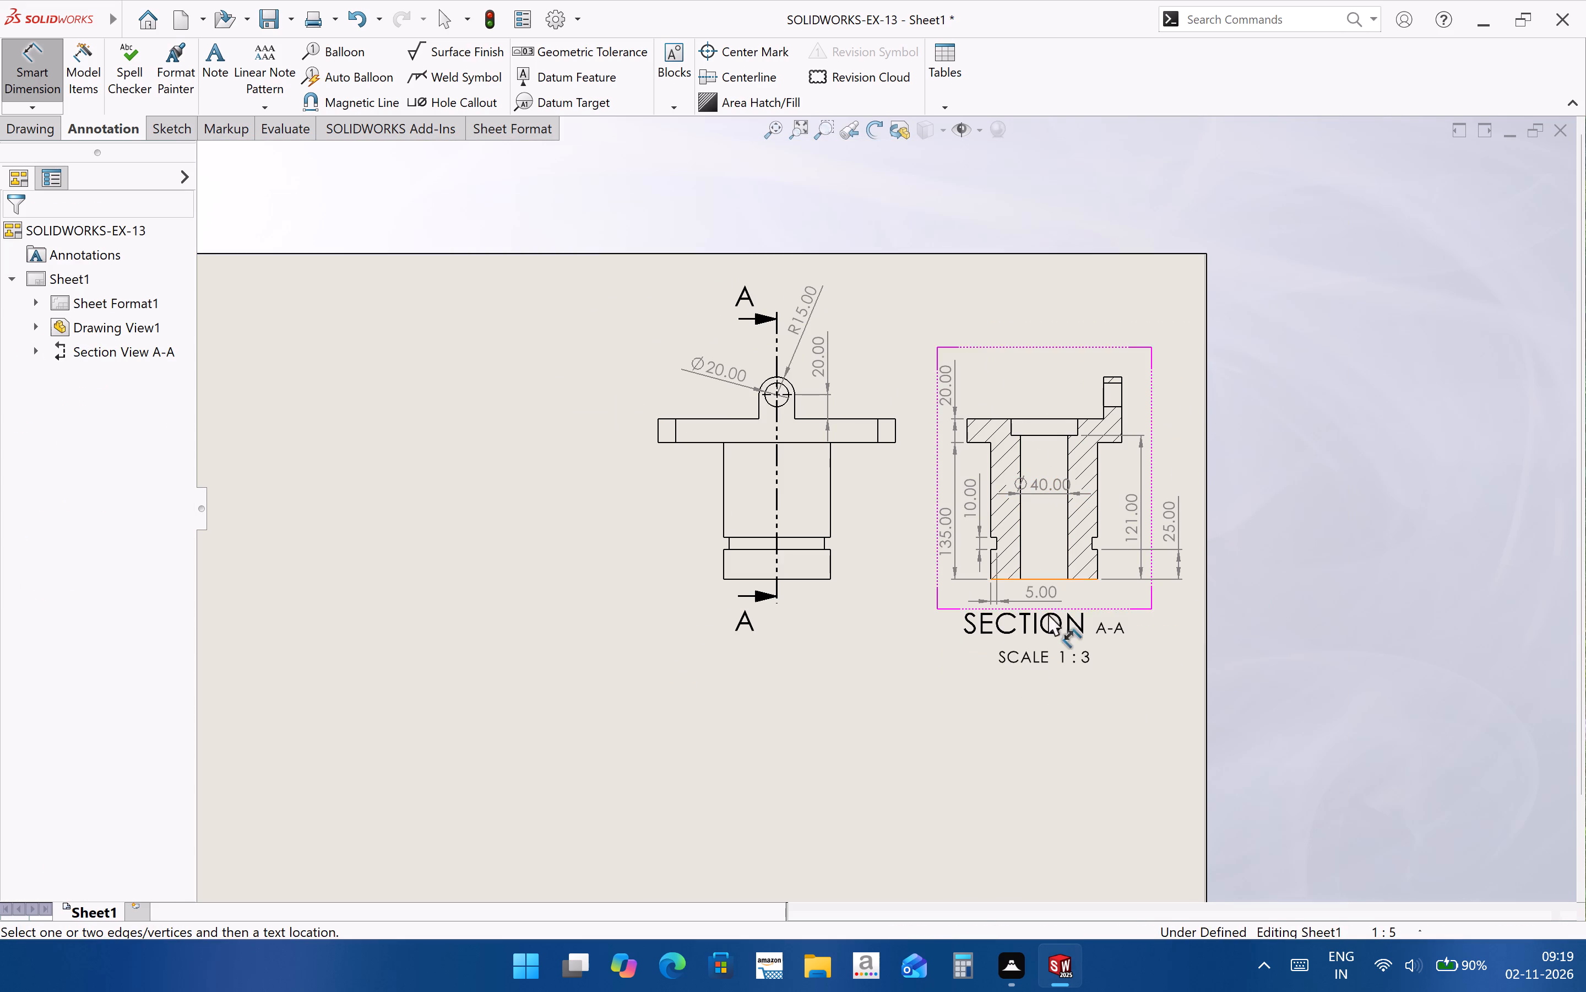
{"action": "left_click_drag", "start_coordinate": [1055, 489], "coordinate": [1049, 611]}
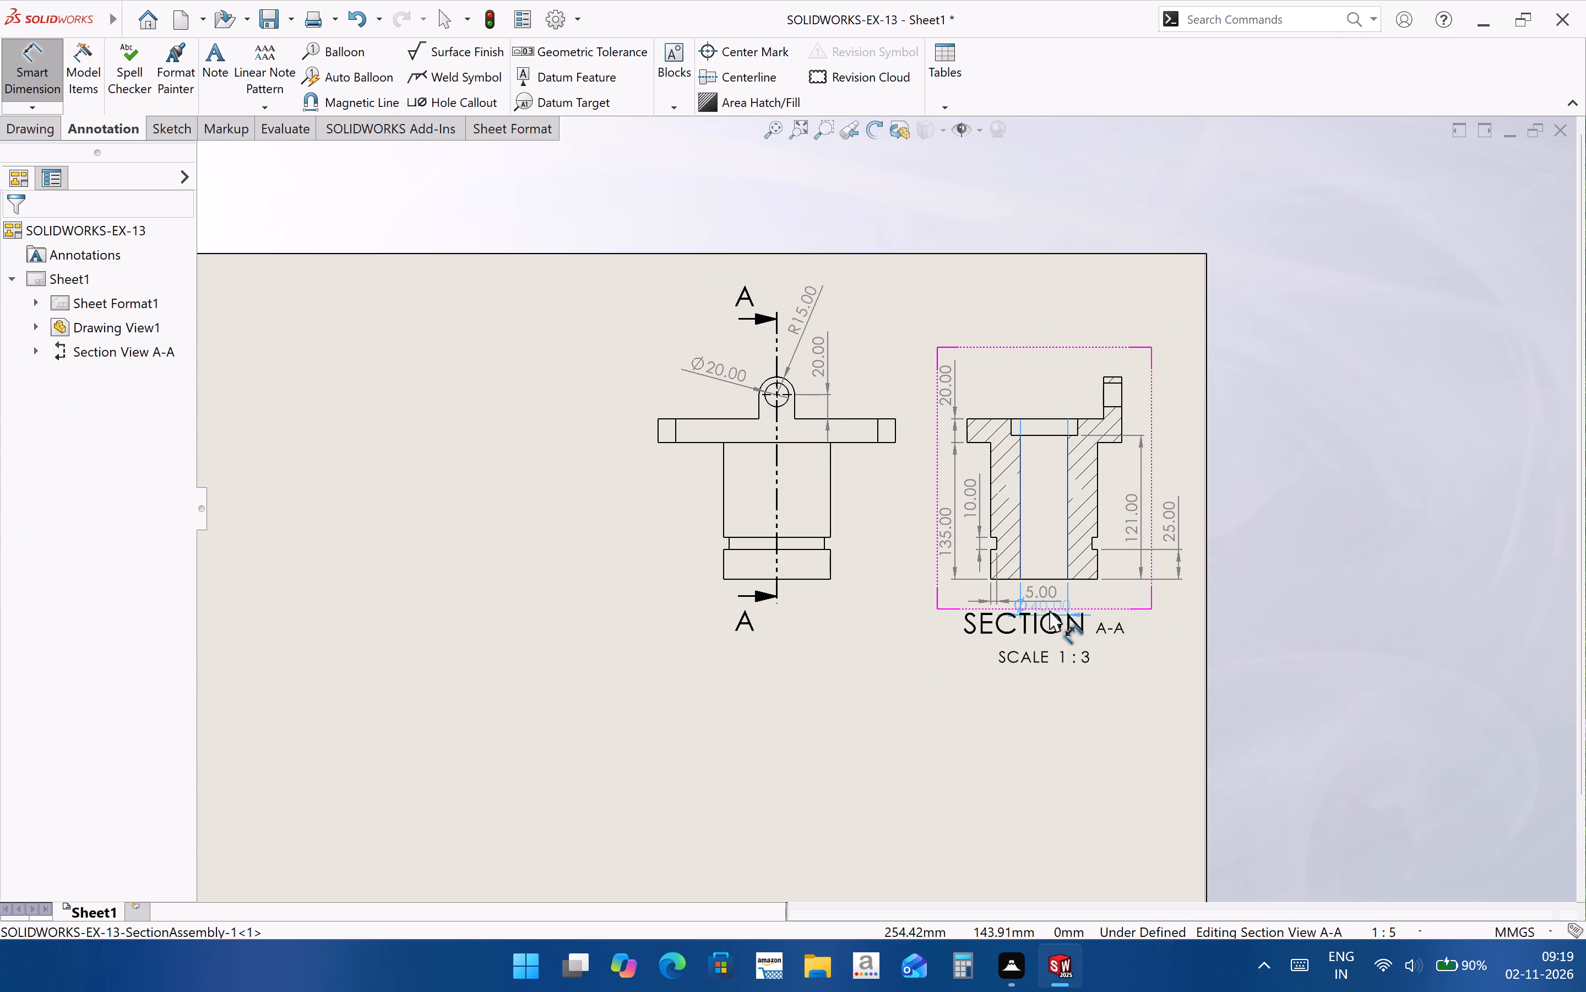
{"action": "left_click_drag", "start_coordinate": [1049, 611], "coordinate": [1051, 616]}
{"action": "left_click", "coordinate": [1079, 713]}
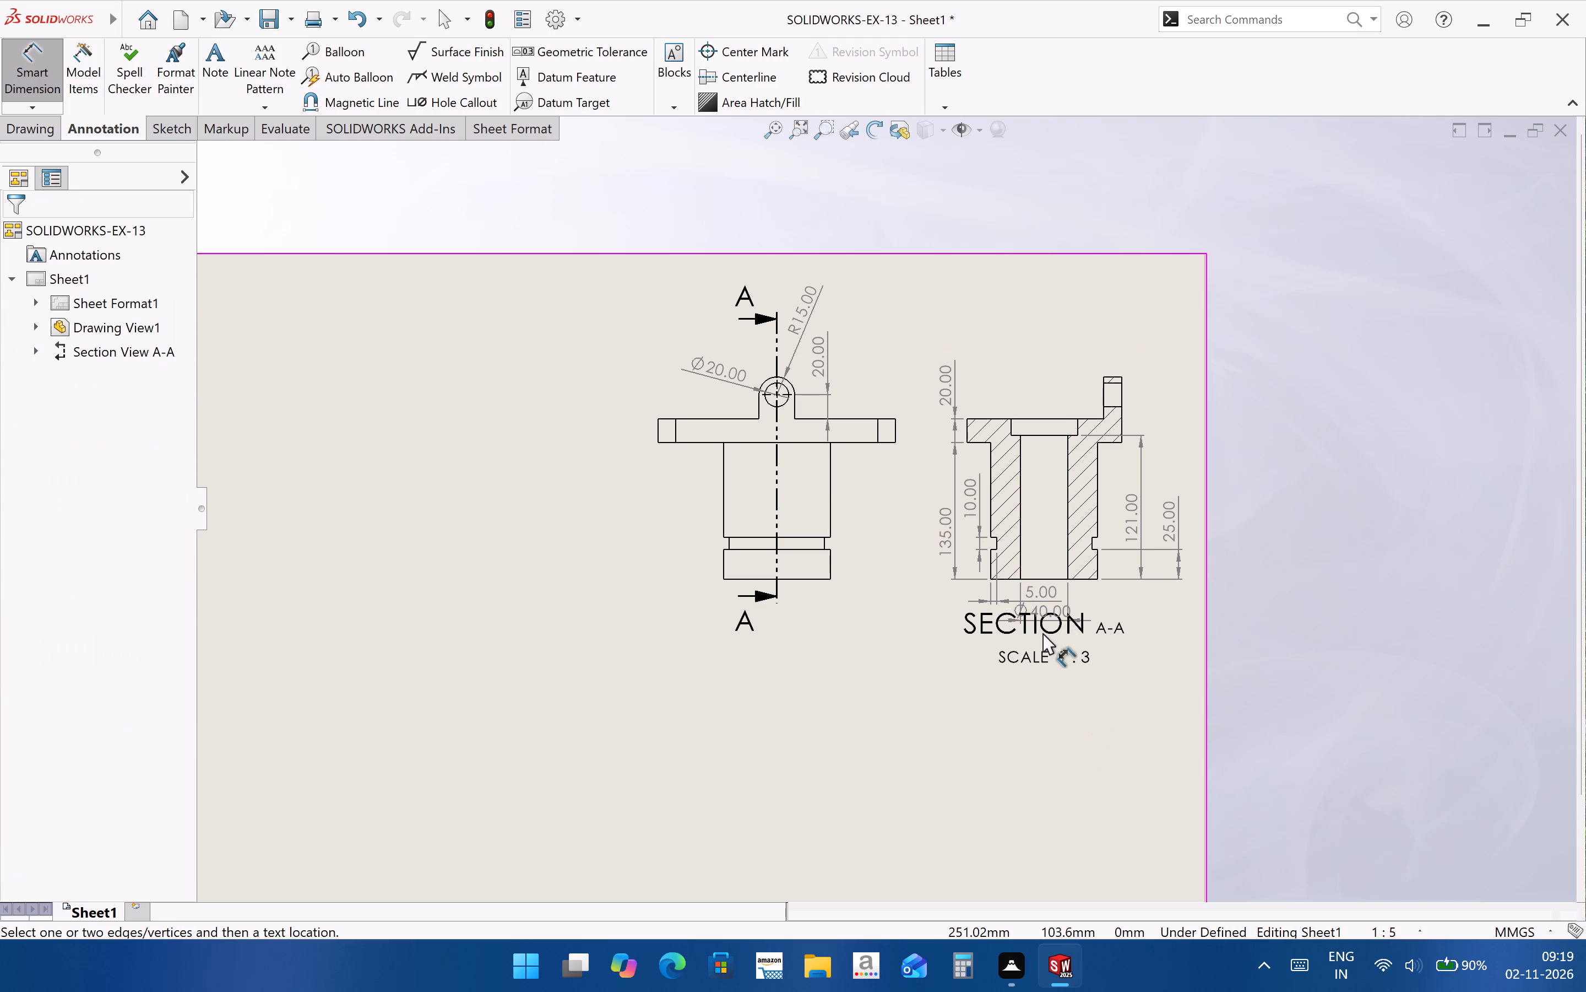
Move the section A-A label and scale text down, clear of the bore diameter dimension.
{"action": "scroll", "coordinate": [1338, 623], "scroll_direction": "up", "scroll_amount": 3}
{"action": "scroll", "coordinate": [733, 600], "scroll_direction": "down", "scroll_amount": 3}
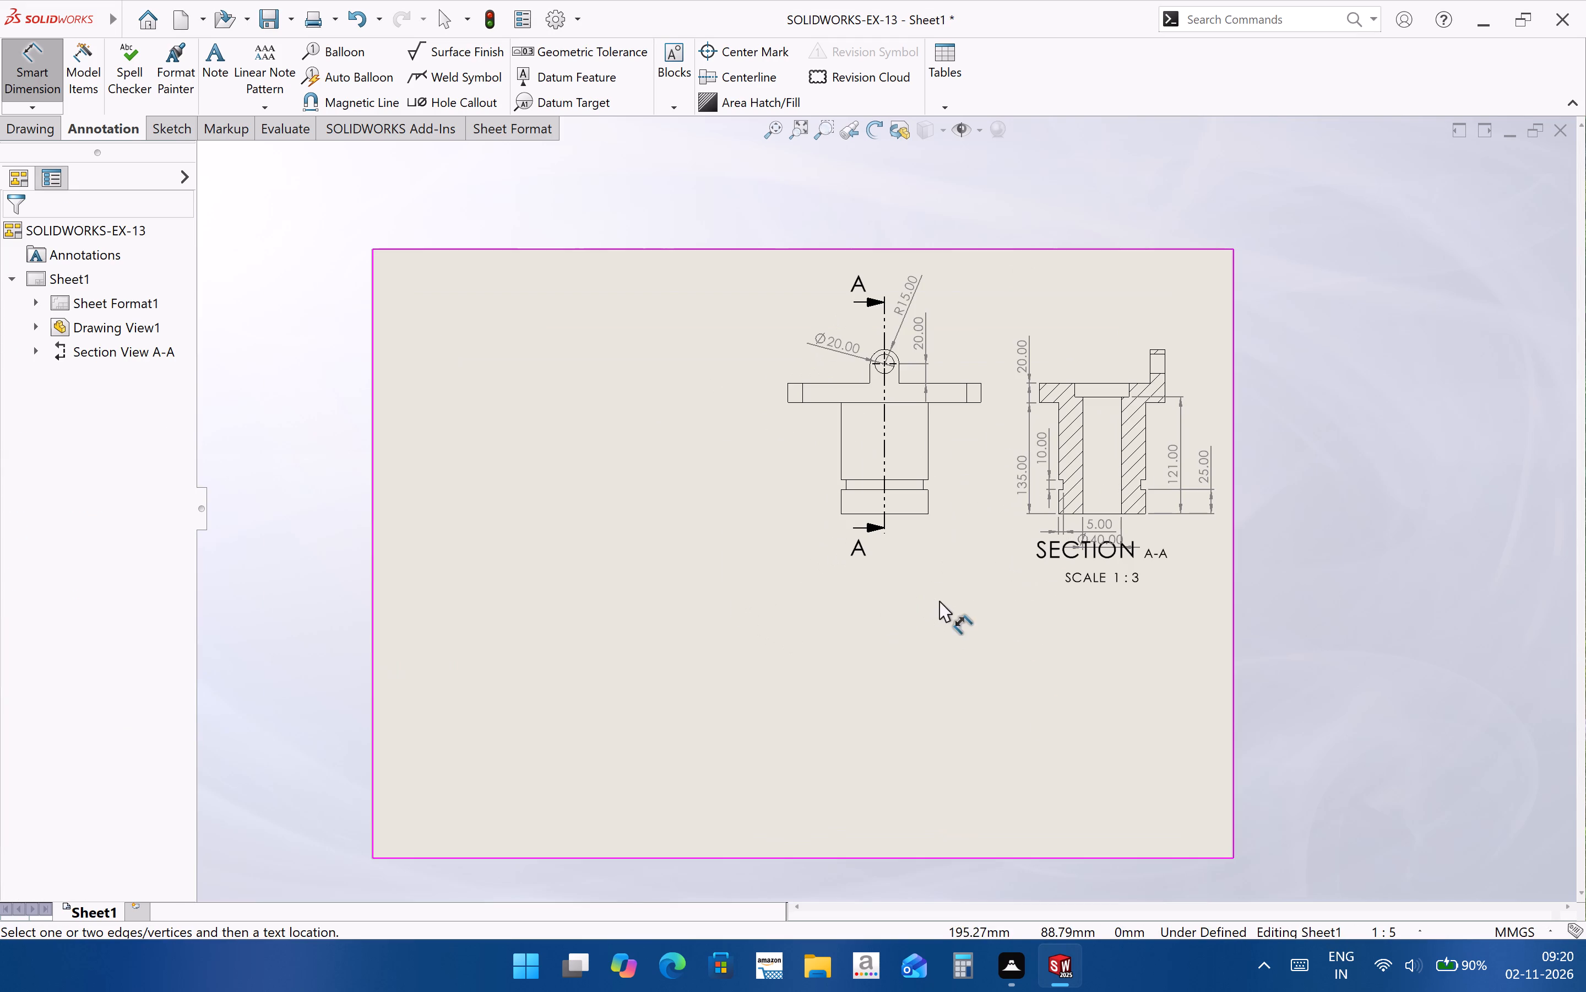
{"action": "key", "text": "Escape"}
{"action": "left_click_drag", "start_coordinate": [1055, 548], "coordinate": [1054, 580]}
{"action": "left_click", "coordinate": [1050, 691]}
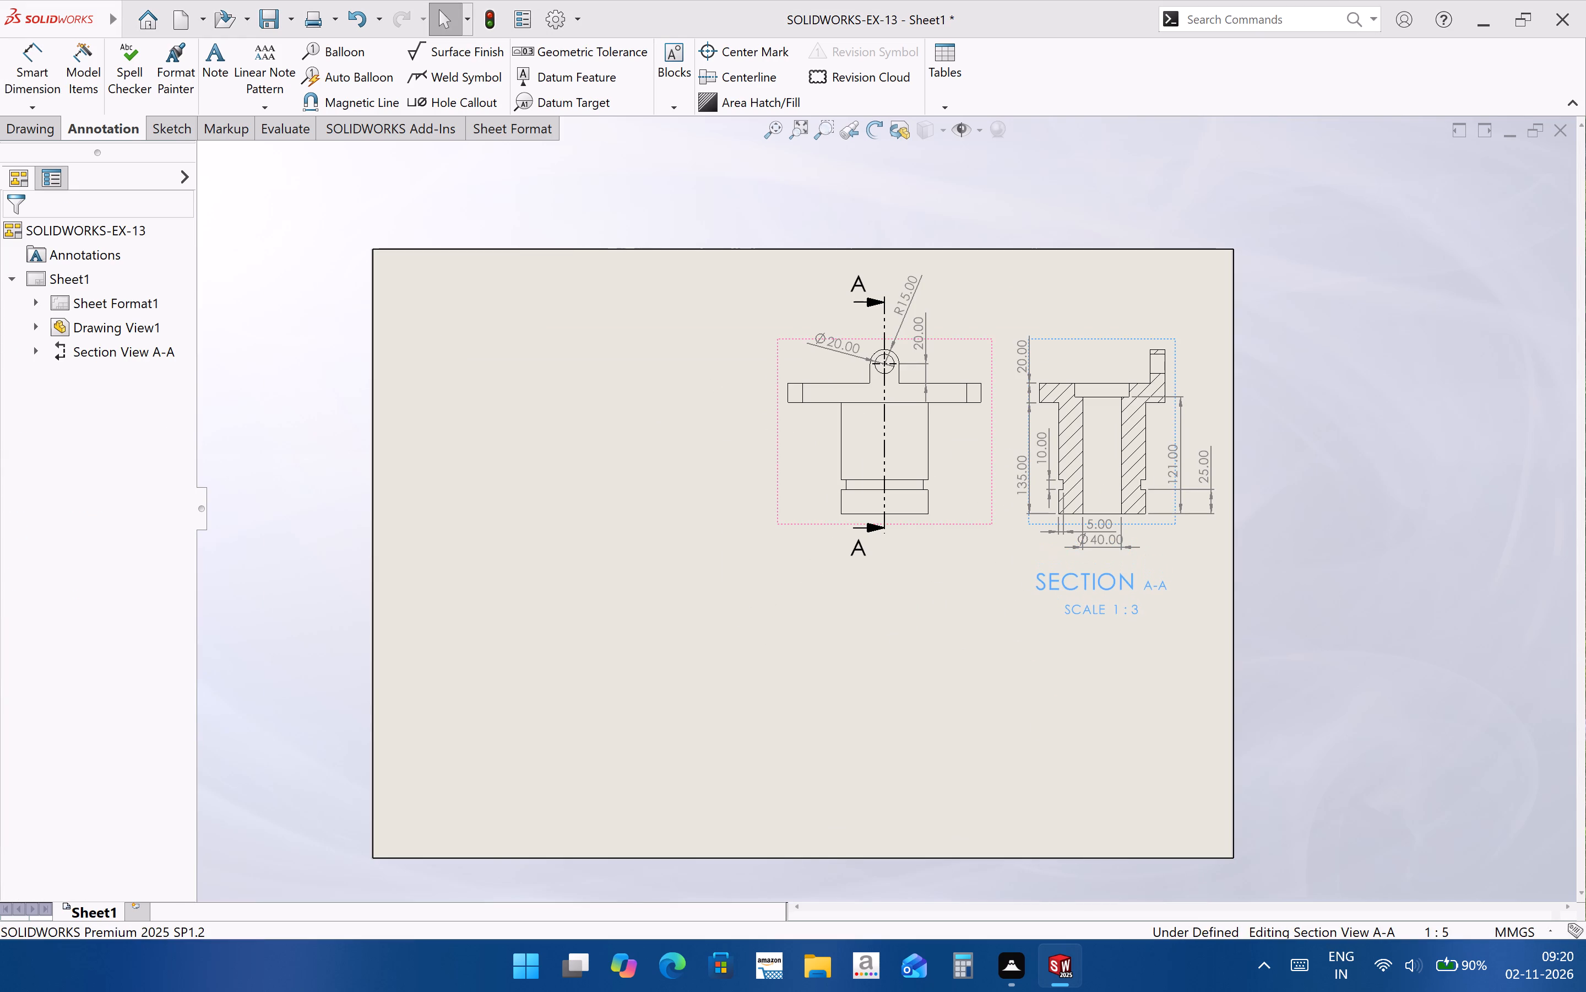
{"action": "key", "text": "Escape"}
Shift the bore diameter and groove depth dimension texts away from the lug side, stacked clear of each other below section A-A.
{"action": "scroll", "coordinate": [1058, 560], "scroll_direction": "down", "scroll_amount": 7}
{"action": "left_click_drag", "start_coordinate": [1078, 520], "coordinate": [1067, 535]}
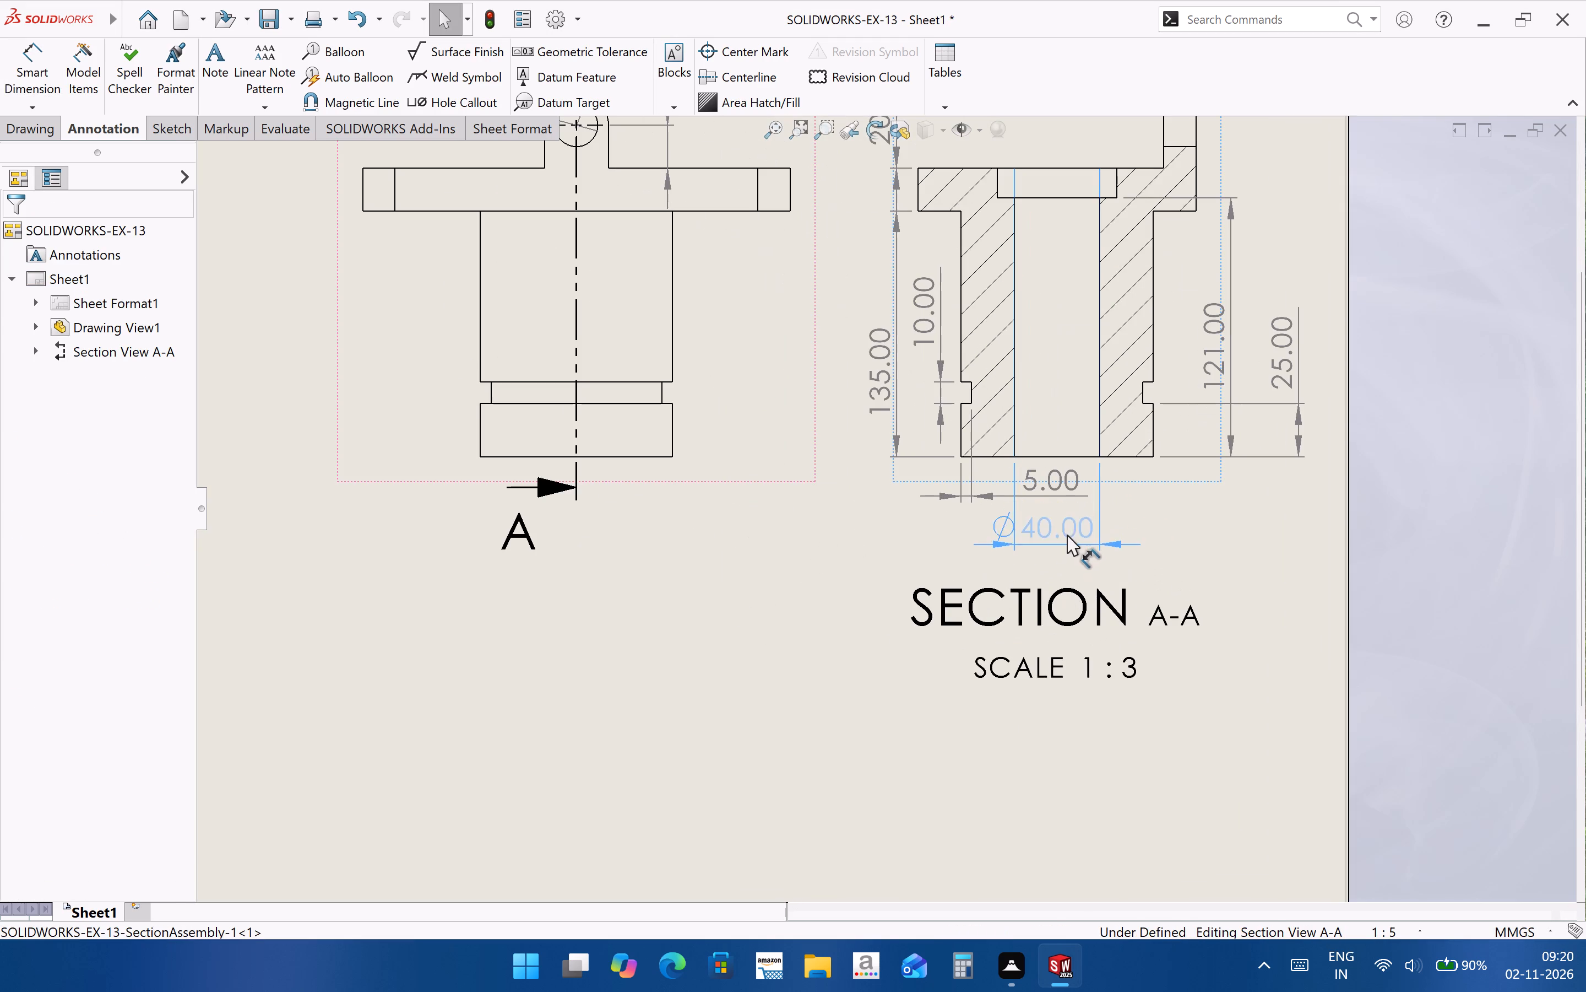
{"action": "left_click_drag", "start_coordinate": [1067, 535], "coordinate": [978, 540]}
{"action": "left_click", "coordinate": [1212, 534]}
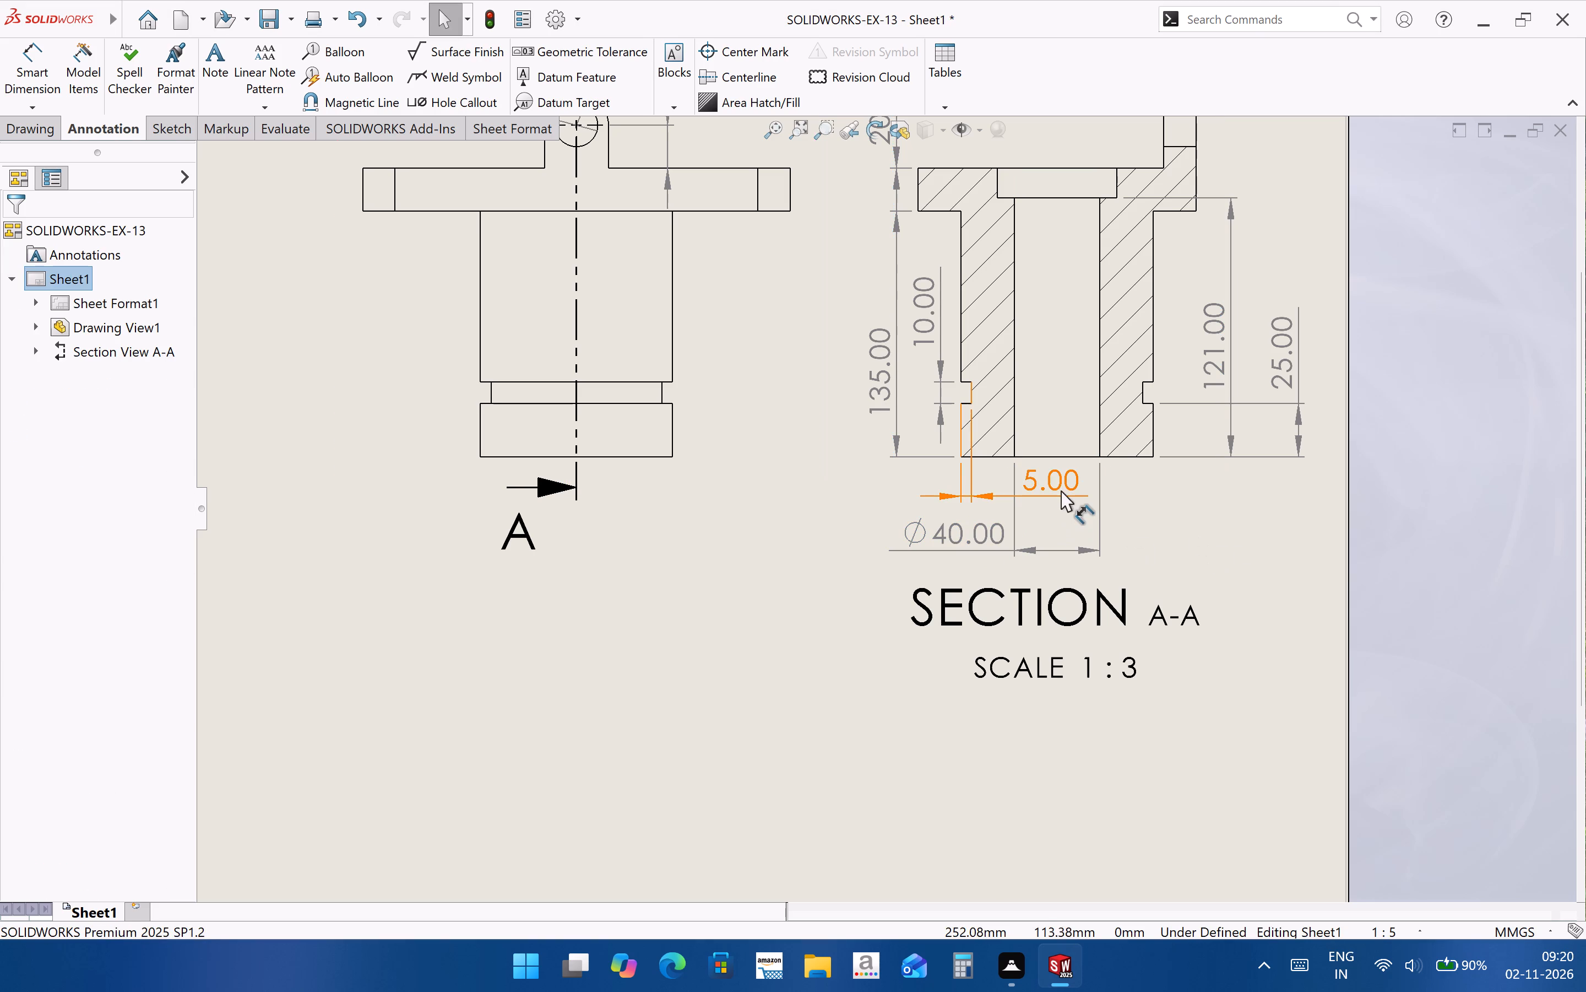
{"action": "left_click_drag", "start_coordinate": [1061, 490], "coordinate": [899, 497]}
{"action": "left_click", "coordinate": [1155, 553]}
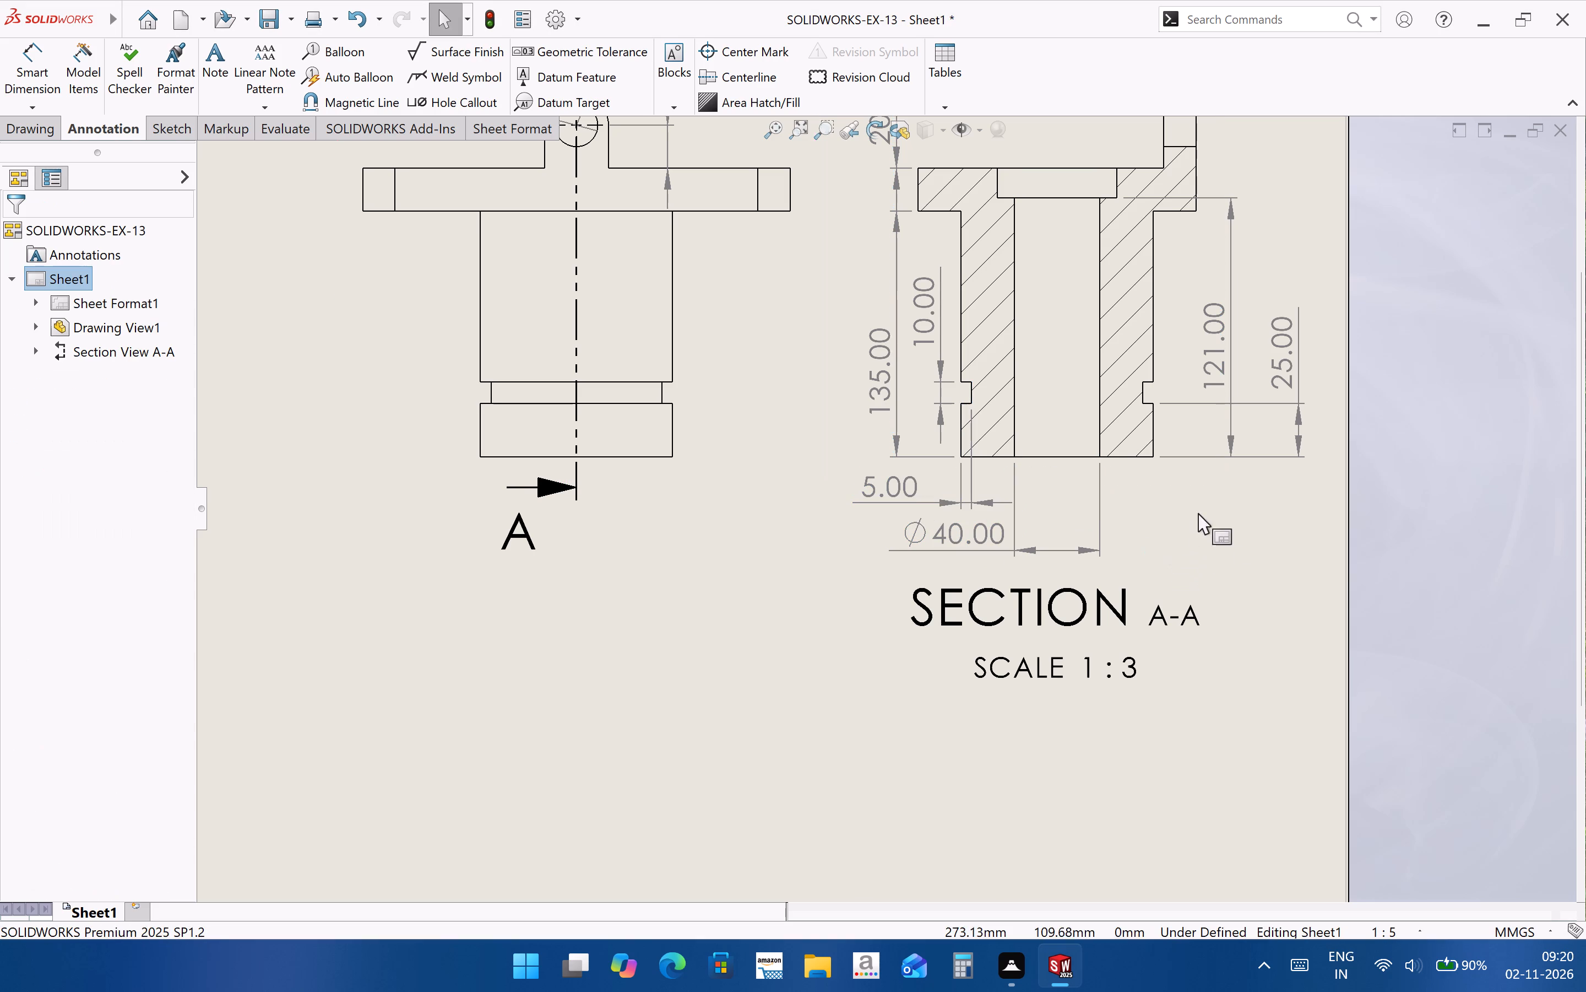
Examine the front view and section A-A for the dimensions placed so far and their layout on the sheet.
{"action": "scroll", "coordinate": [1198, 489], "scroll_direction": "up", "scroll_amount": 2}
{"action": "scroll", "coordinate": [596, 483], "scroll_direction": "down", "scroll_amount": 2}
{"action": "scroll", "coordinate": [802, 597], "scroll_direction": "up", "scroll_amount": 2}
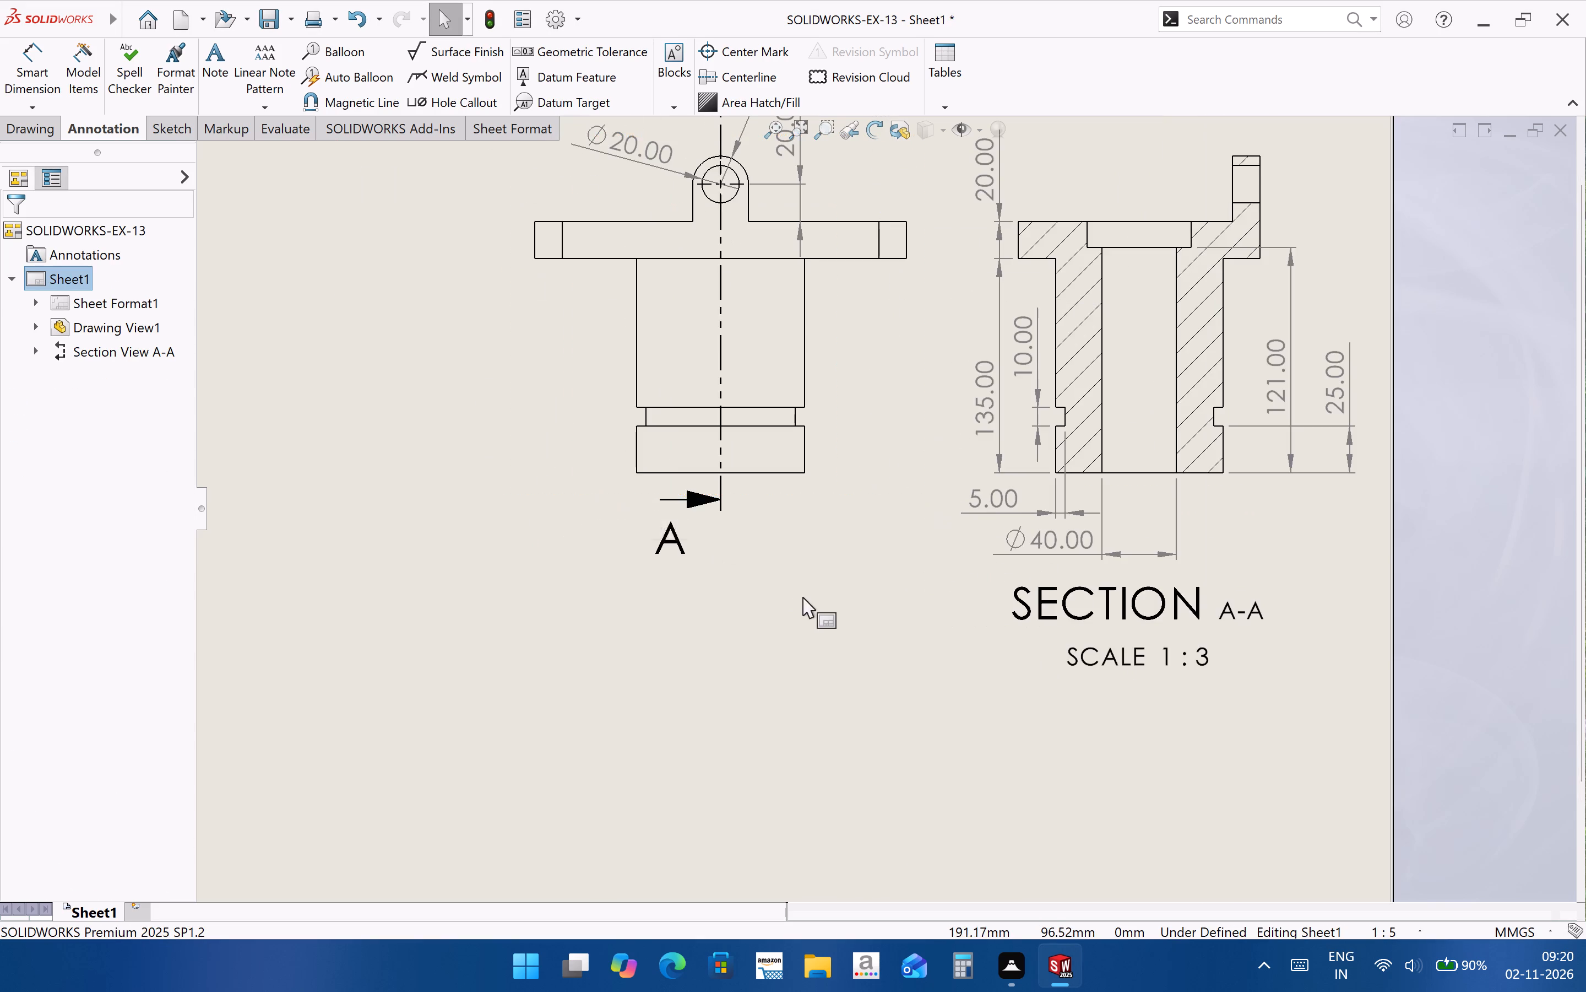
{"action": "middle_click_drag", "start_coordinate": [600, 578], "coordinate": [774, 599]}
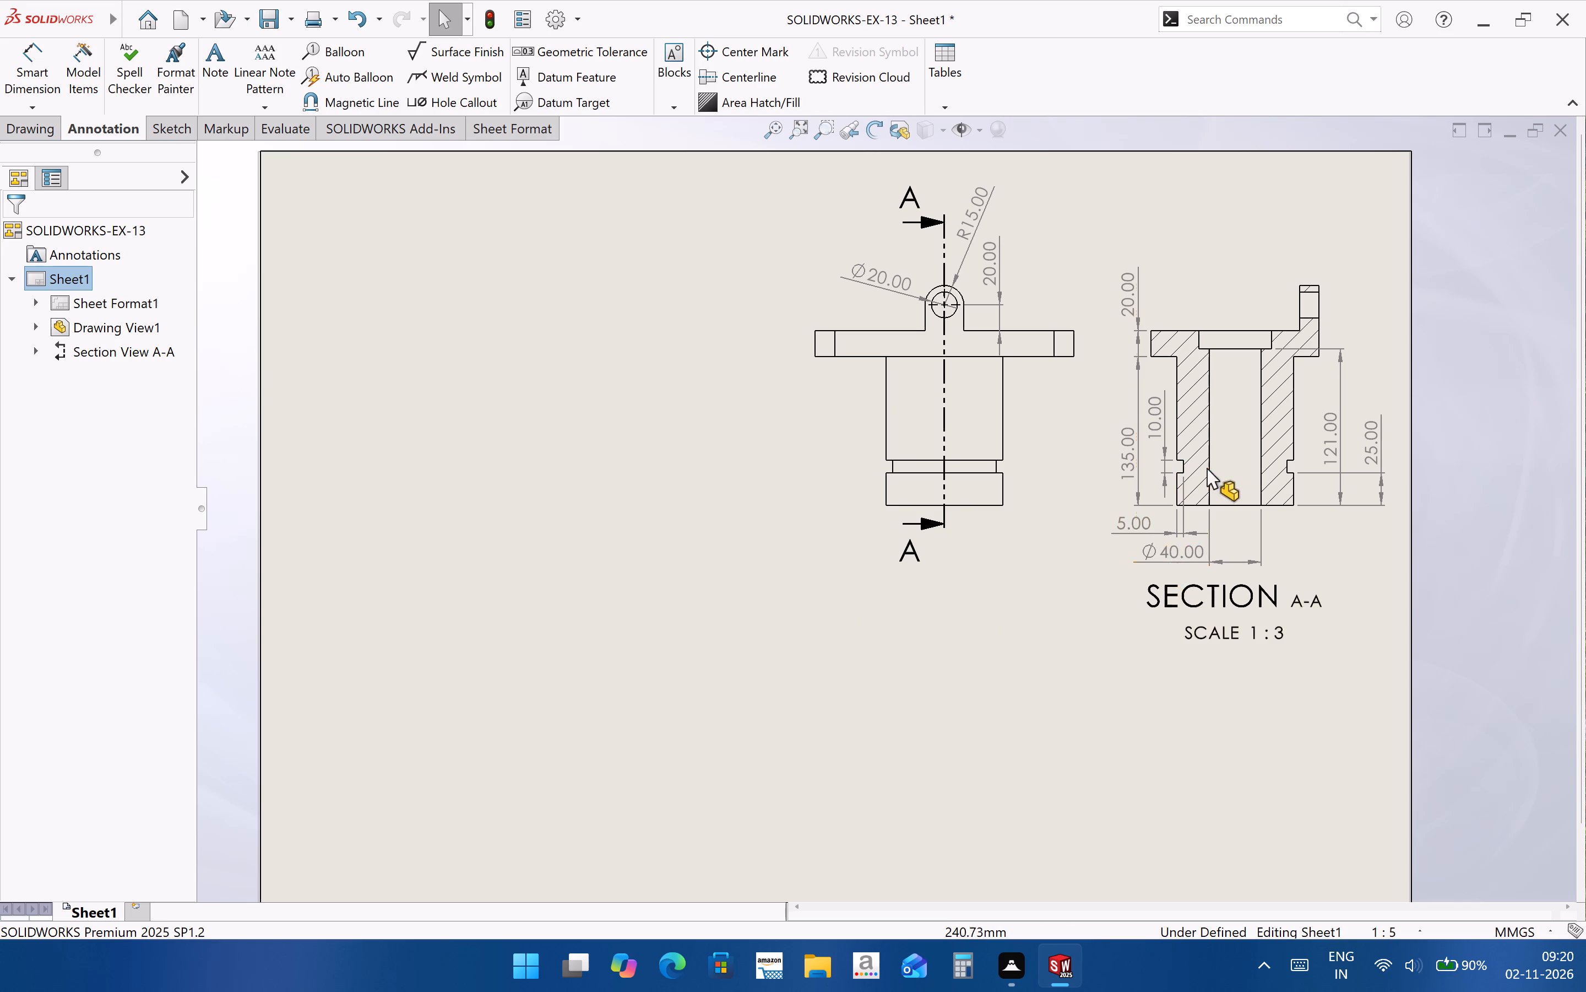
{"action": "scroll", "coordinate": [1207, 466], "scroll_direction": "up", "scroll_amount": 3}
{"action": "scroll", "coordinate": [809, 502], "scroll_direction": "down", "scroll_amount": 2}
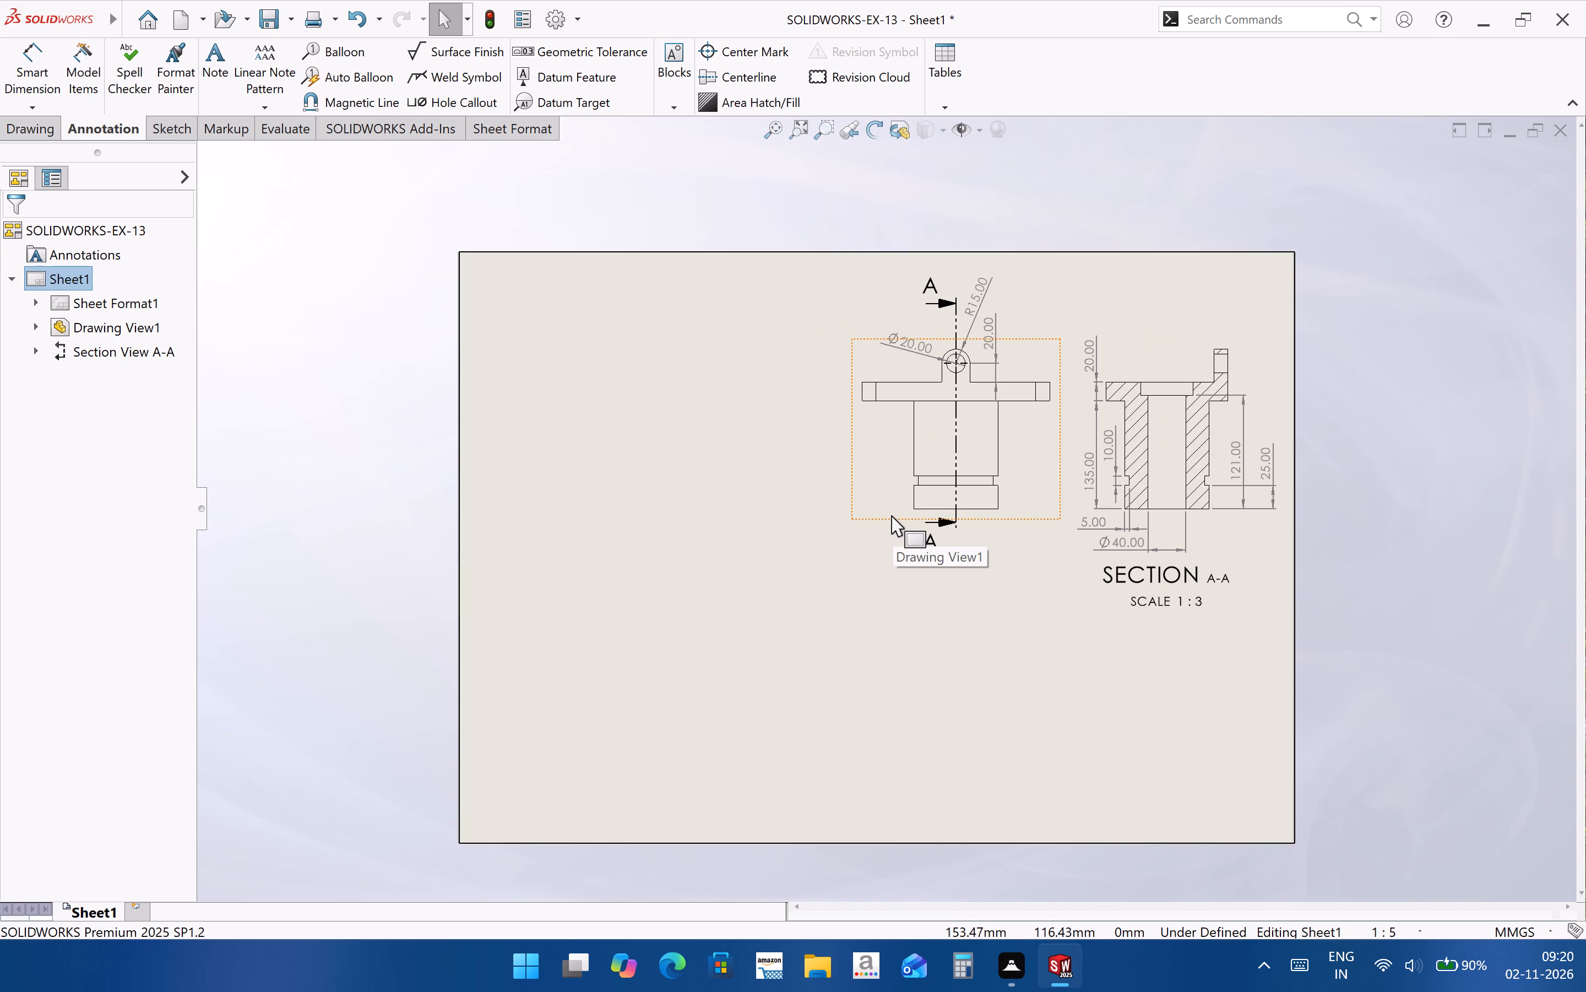
{"action": "scroll", "coordinate": [1017, 515], "scroll_direction": "down", "scroll_amount": 2}
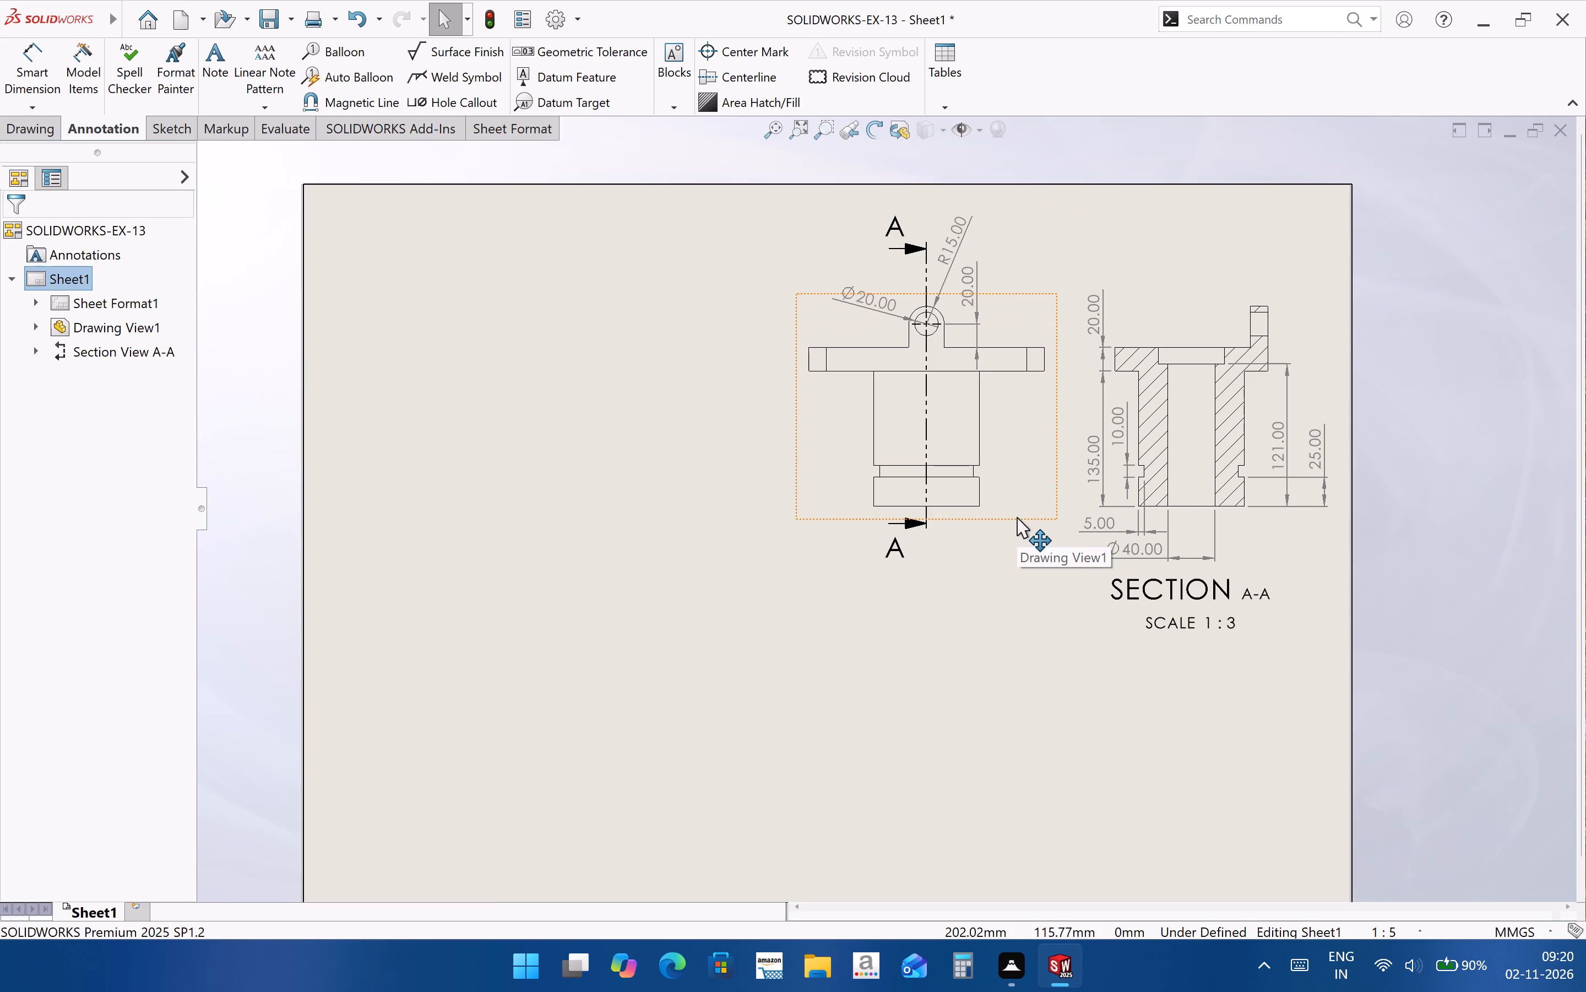
{"action": "scroll", "coordinate": [1193, 490], "scroll_direction": "down", "scroll_amount": 3}
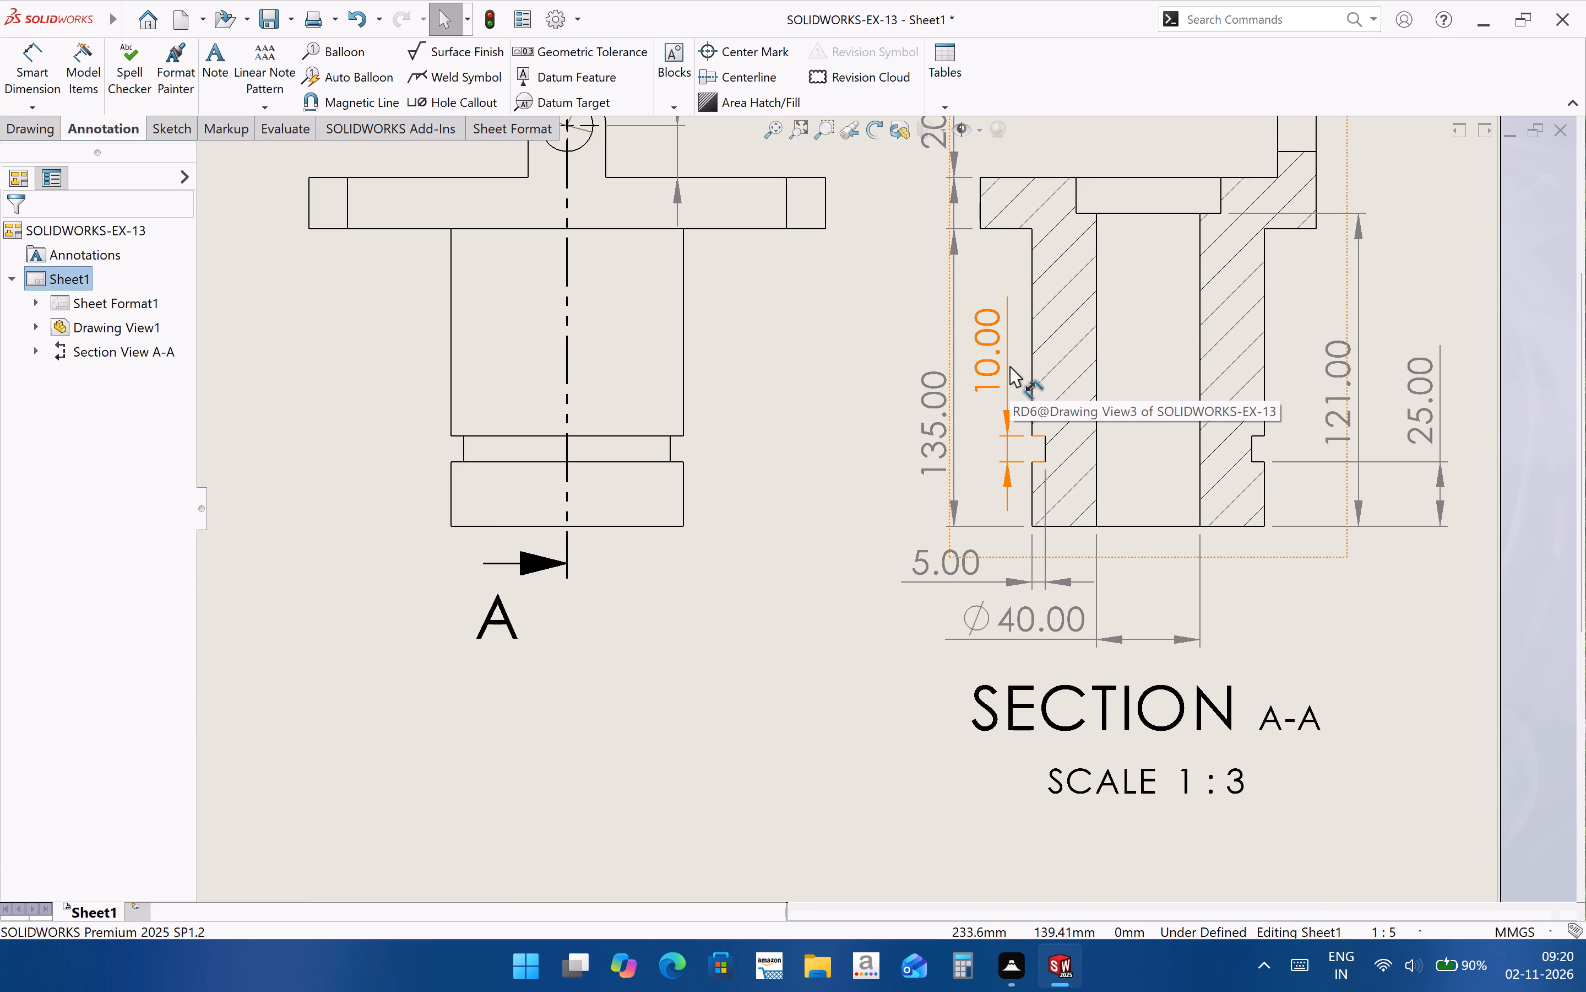
{"action": "scroll", "coordinate": [1161, 762], "scroll_direction": "up", "scroll_amount": 3}
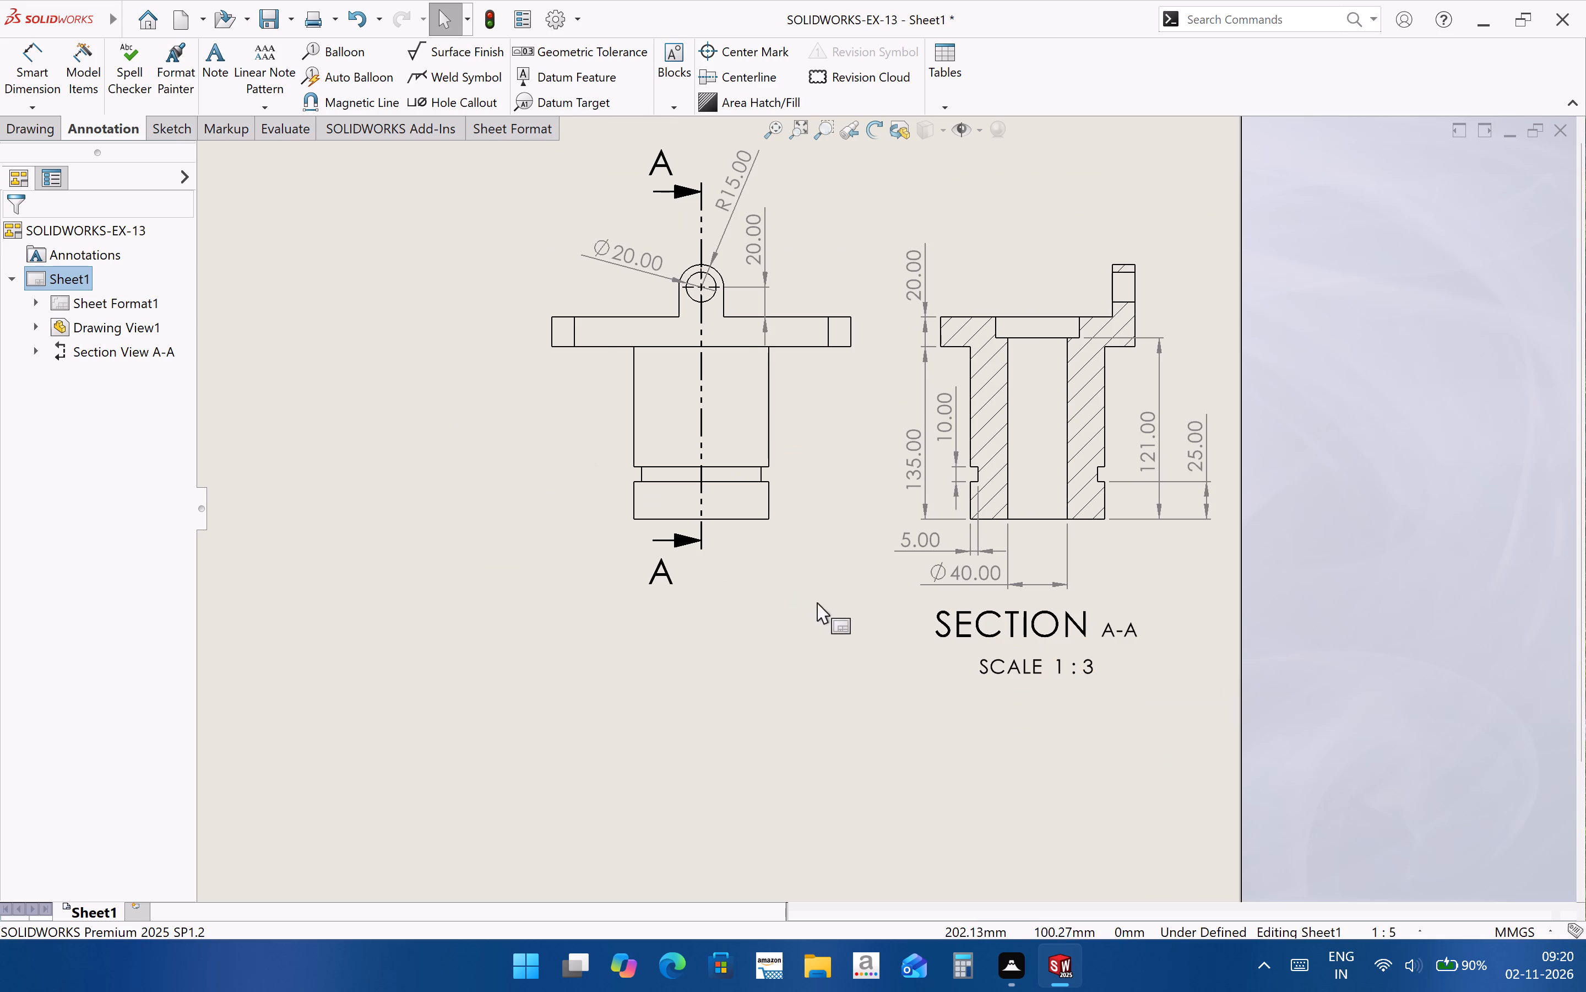
{"action": "scroll", "coordinate": [817, 605], "scroll_direction": "up", "scroll_amount": 1}
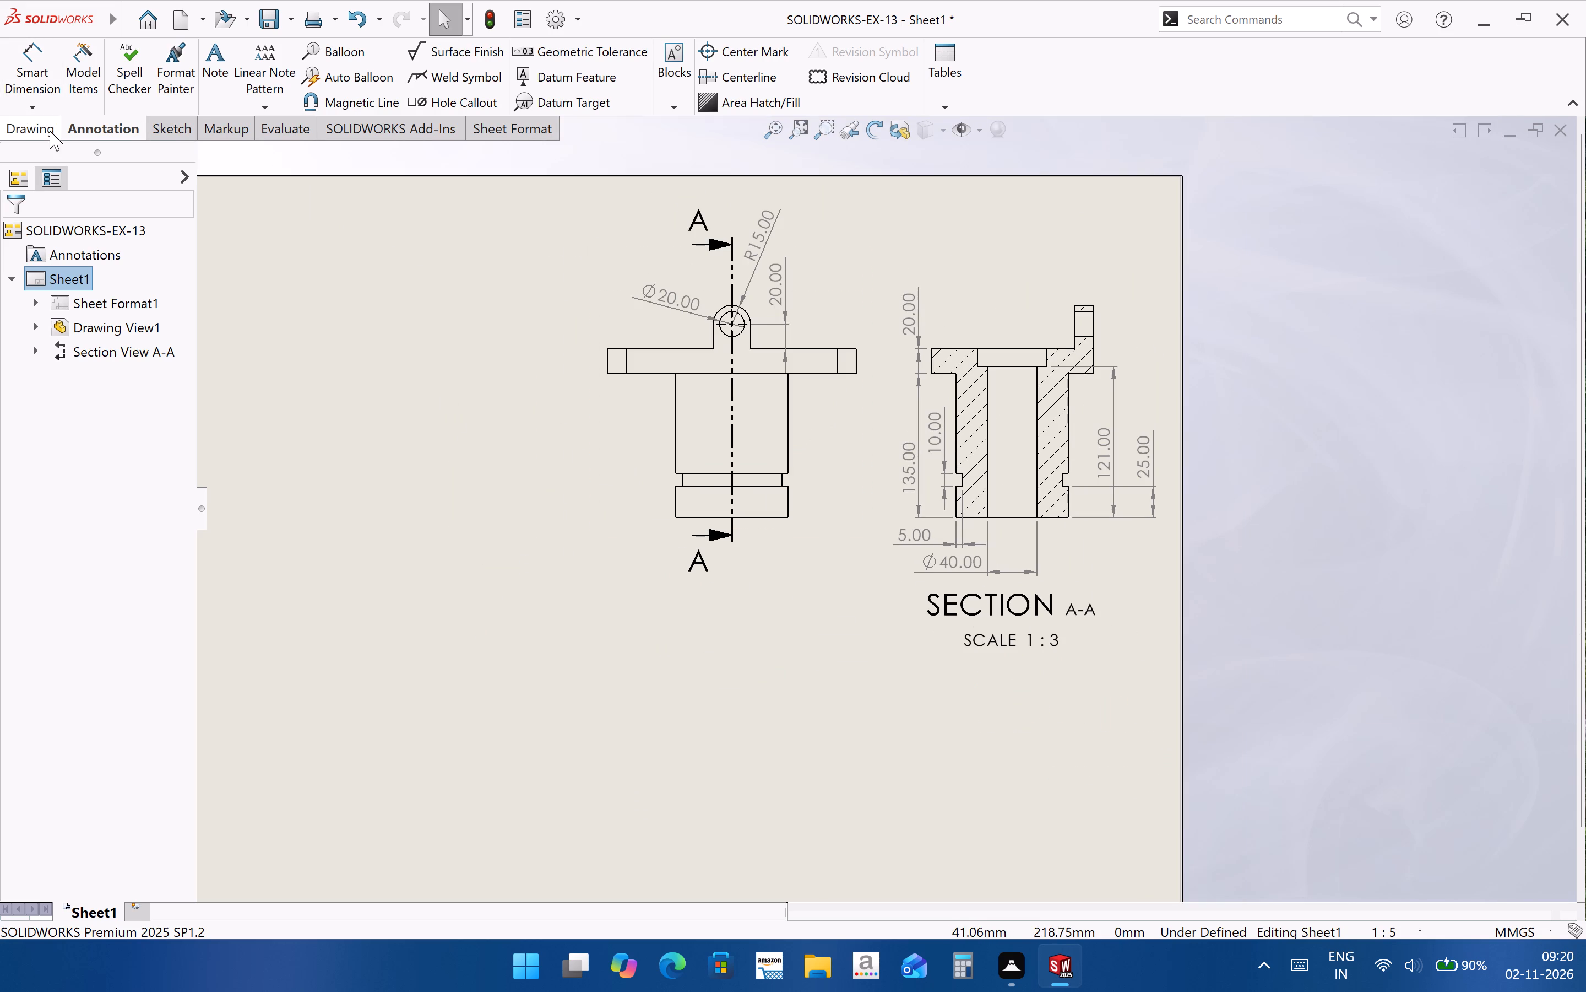
Insert a model view of SOLIDWORKS-EX-13 below the front view and set its orientation to Top.
{"action": "left_click", "coordinate": [50, 131]}
{"action": "left_click", "coordinate": [26, 74]}
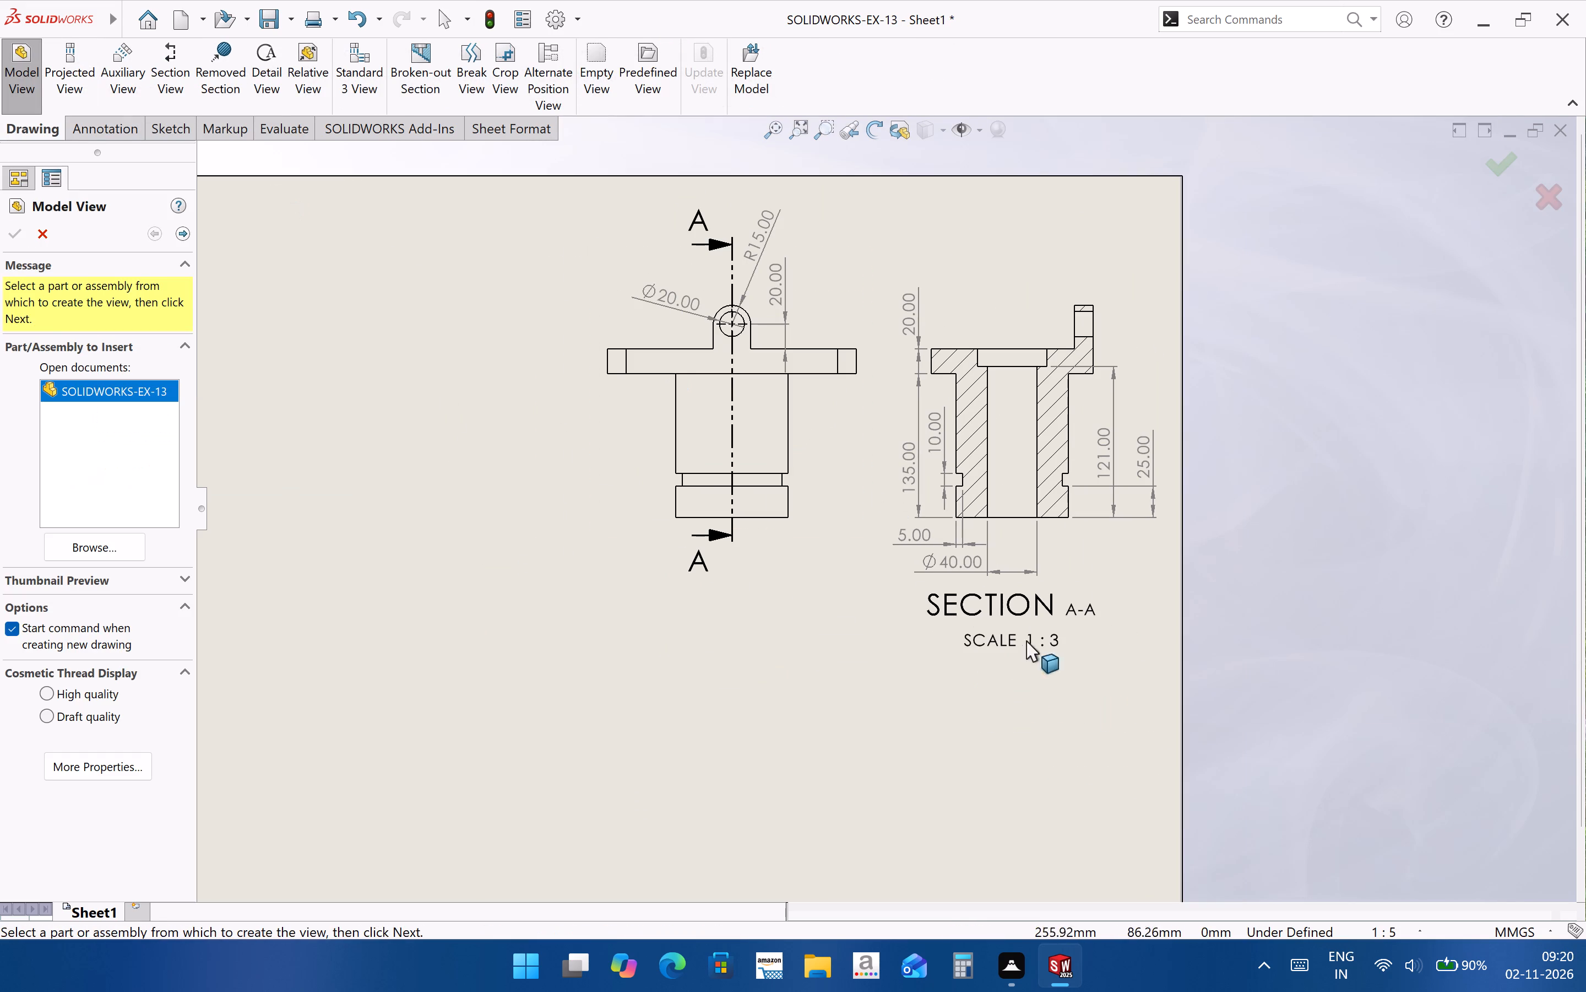
{"action": "double_click", "coordinate": [94, 390]}
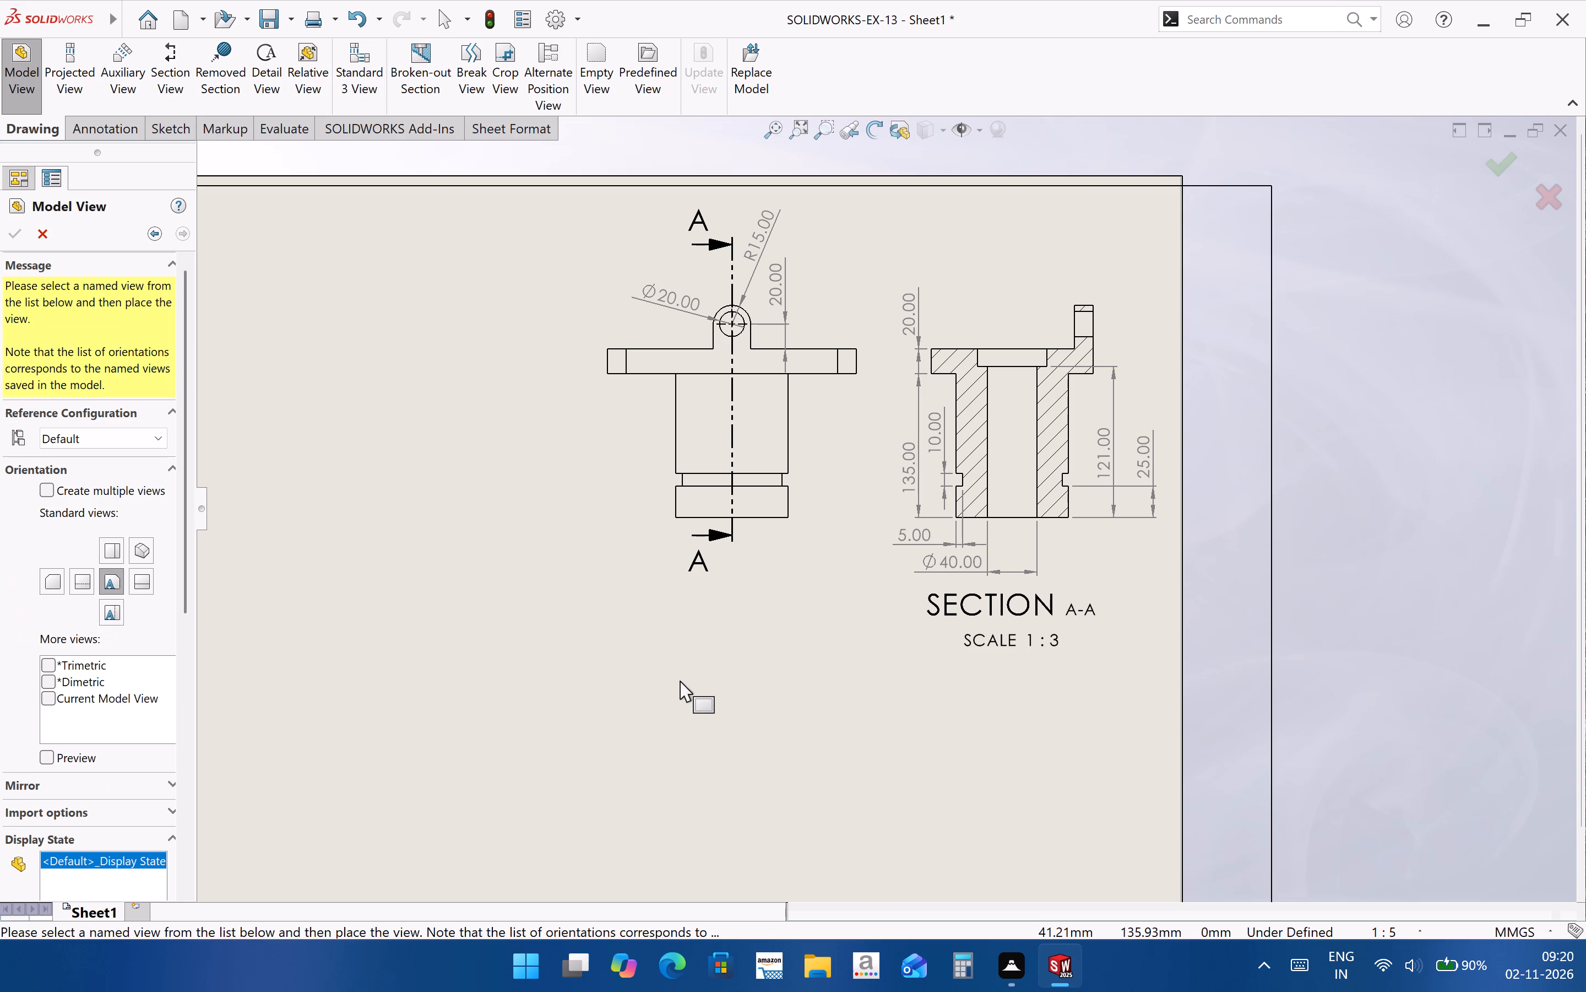
{"action": "left_click", "coordinate": [711, 681]}
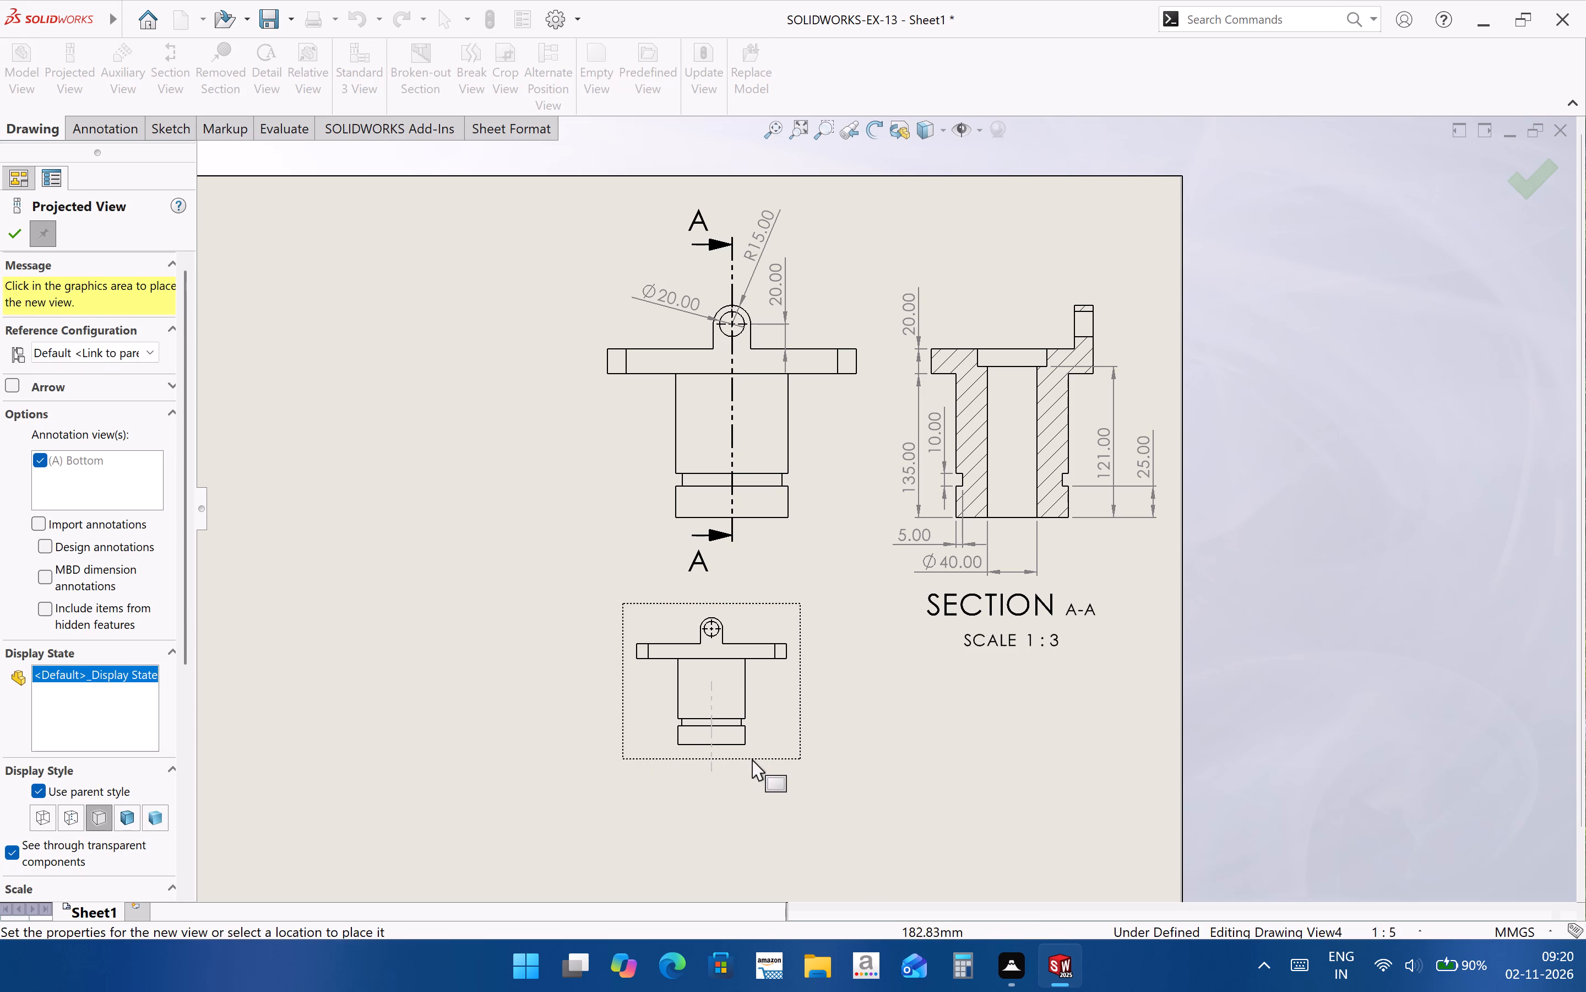
{"action": "key", "text": "Escape"}
{"action": "left_click", "coordinate": [770, 714]}
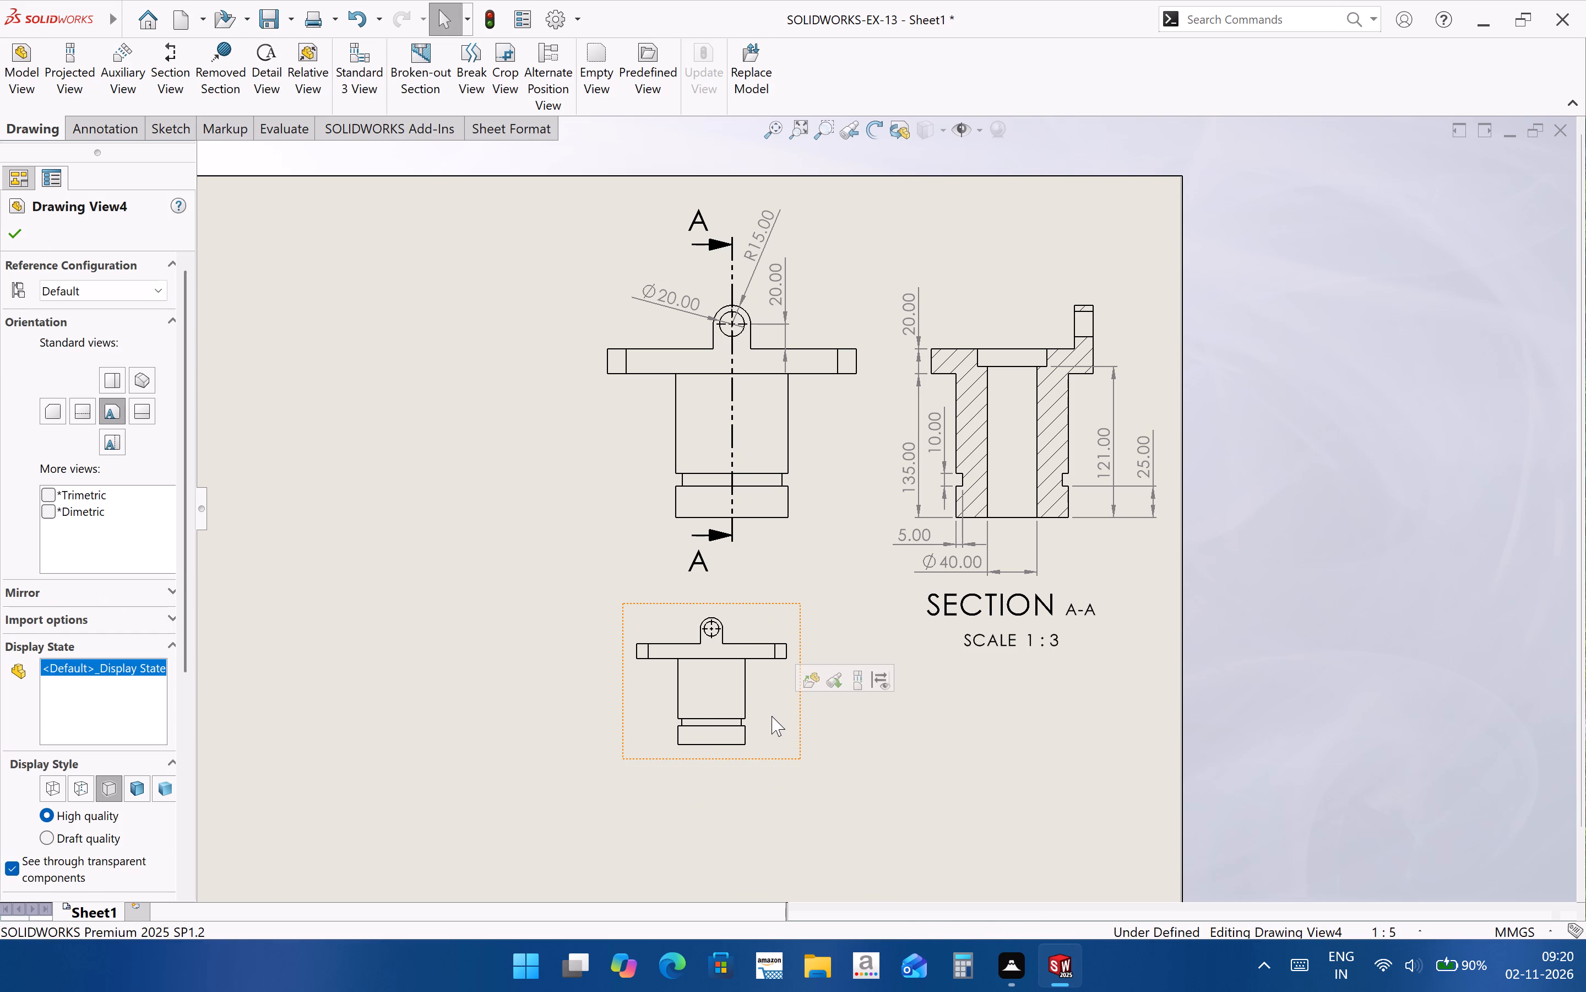
{"action": "left_click", "coordinate": [115, 390]}
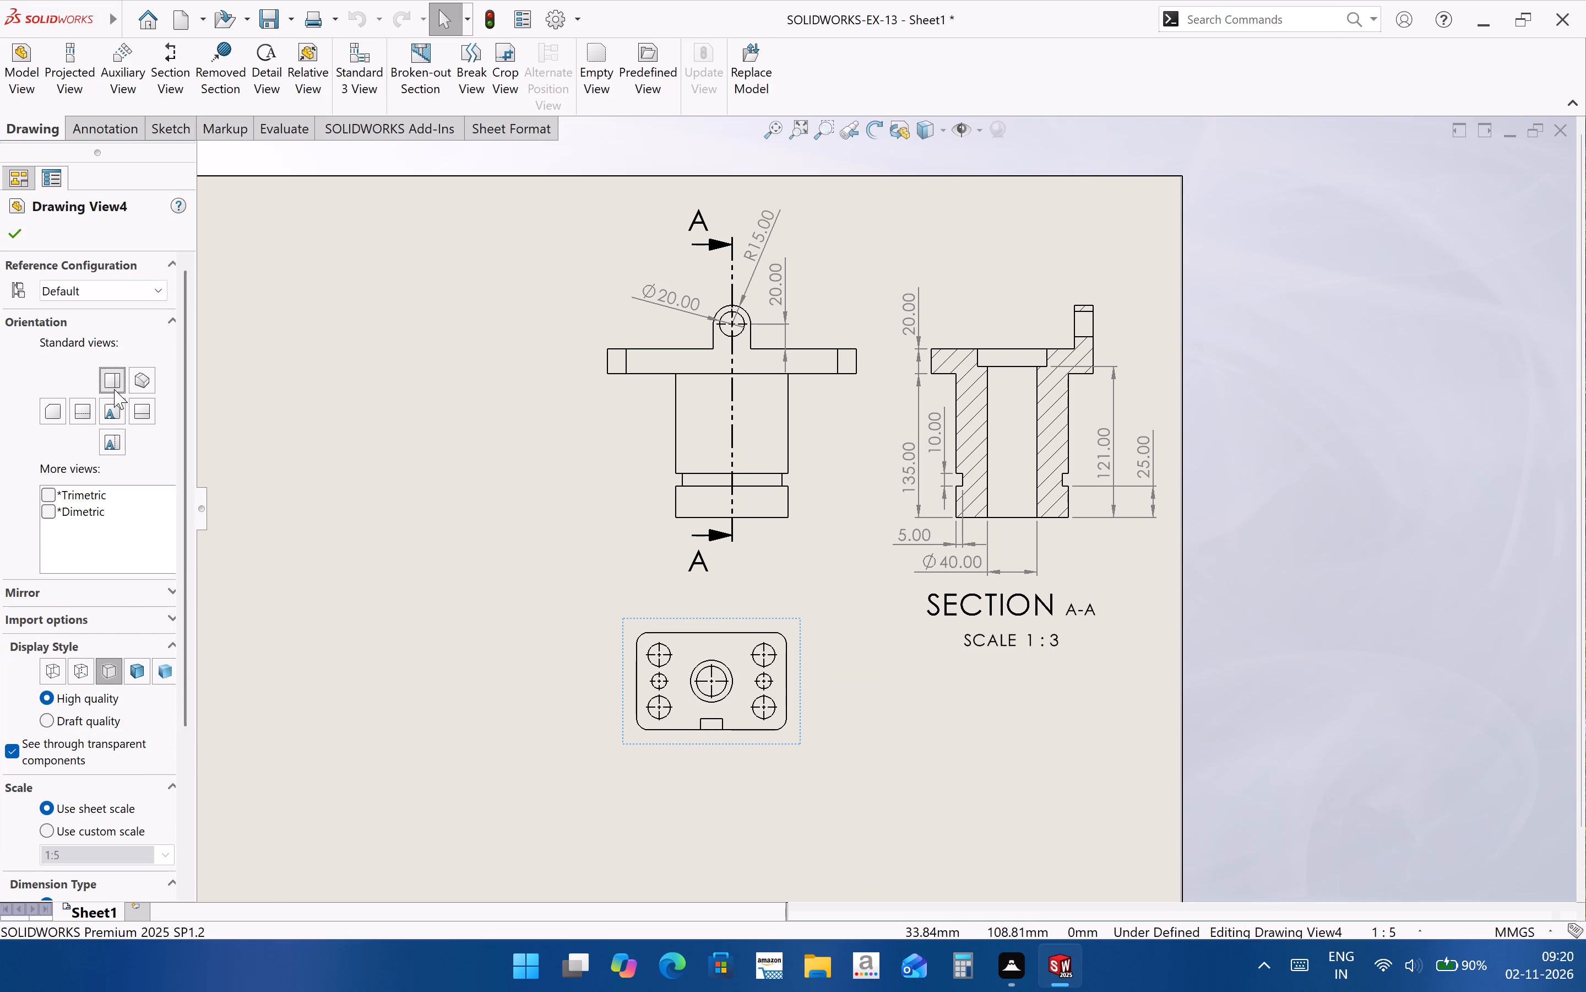
{"action": "left_click", "coordinate": [808, 765]}
Set the top view's custom scale to 1:3.
{"action": "scroll", "coordinate": [947, 711], "scroll_direction": "up", "scroll_amount": 2}
{"action": "scroll", "coordinate": [720, 707], "scroll_direction": "down", "scroll_amount": 3}
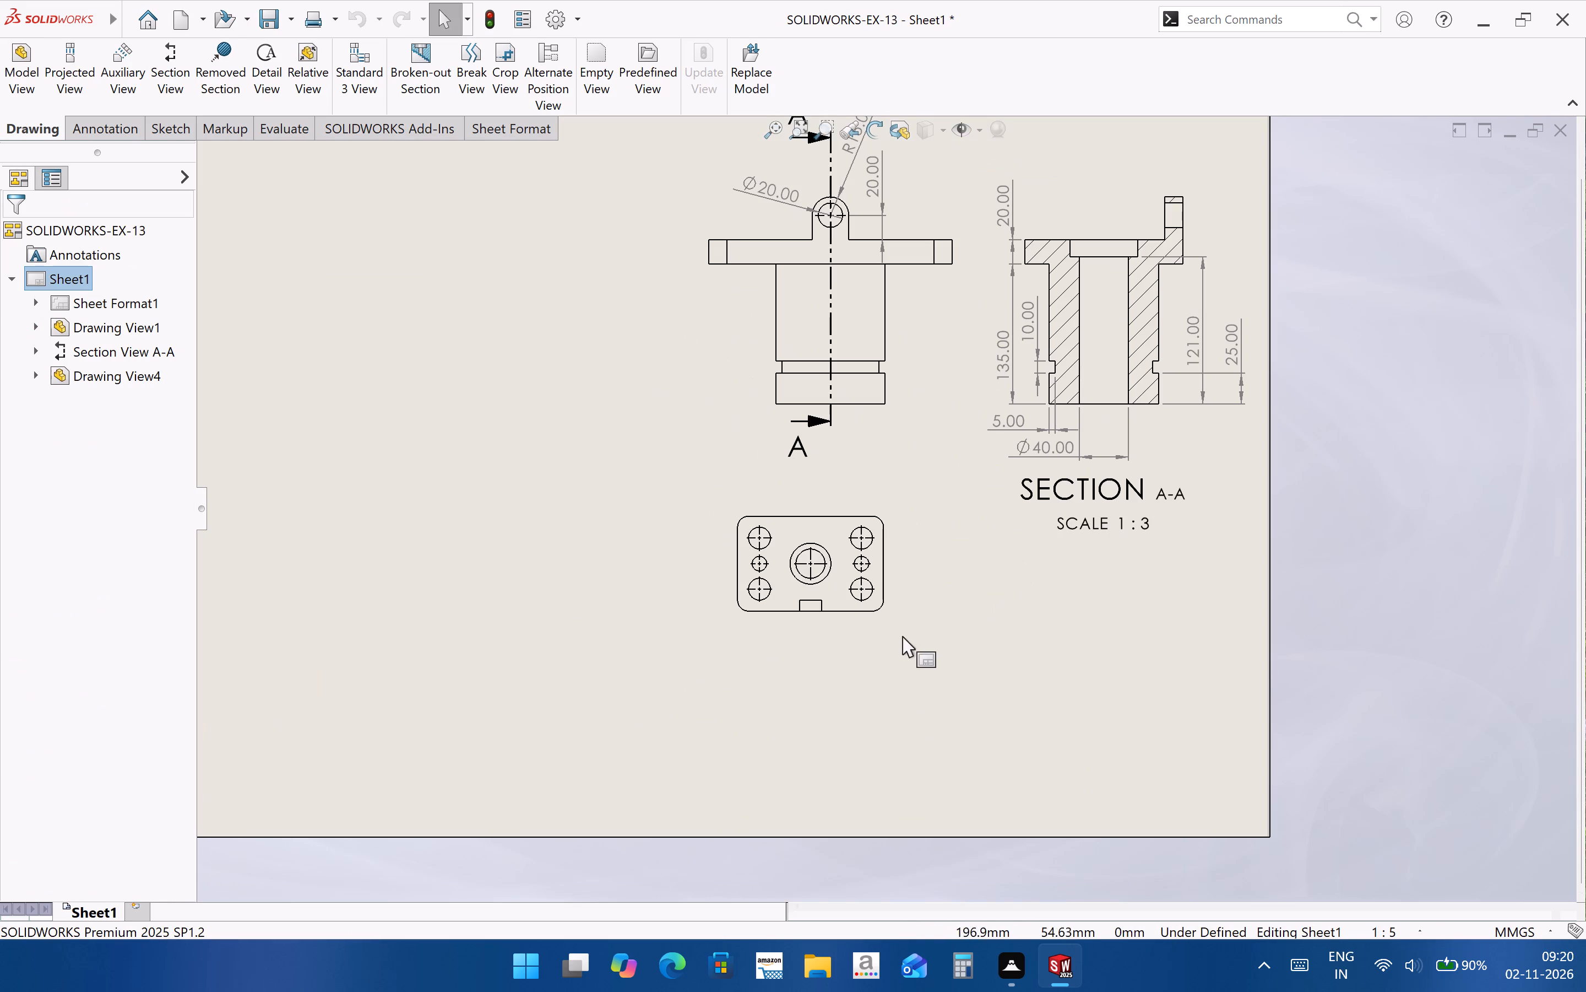
{"action": "left_click", "coordinate": [886, 597]}
{"action": "left_click_drag", "start_coordinate": [189, 624], "coordinate": [189, 820]}
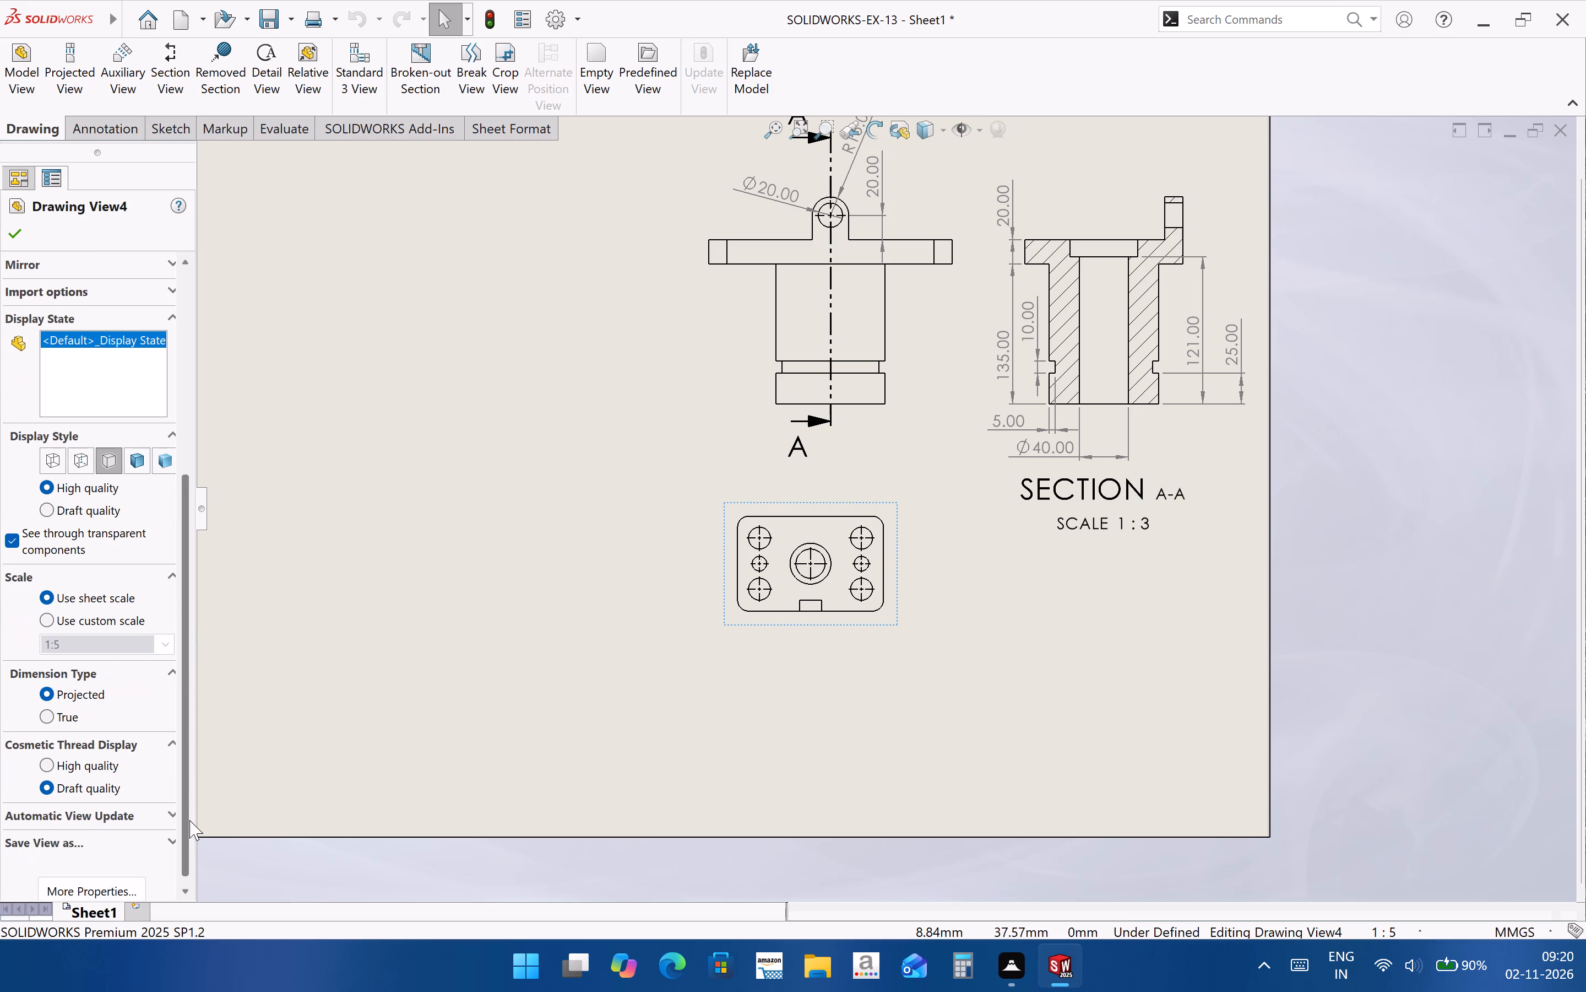
{"action": "left_click_drag", "start_coordinate": [189, 820], "coordinate": [189, 823]}
{"action": "left_click", "coordinate": [78, 619]}
{"action": "left_click", "coordinate": [88, 657]}
{"action": "left_click", "coordinate": [89, 657]}
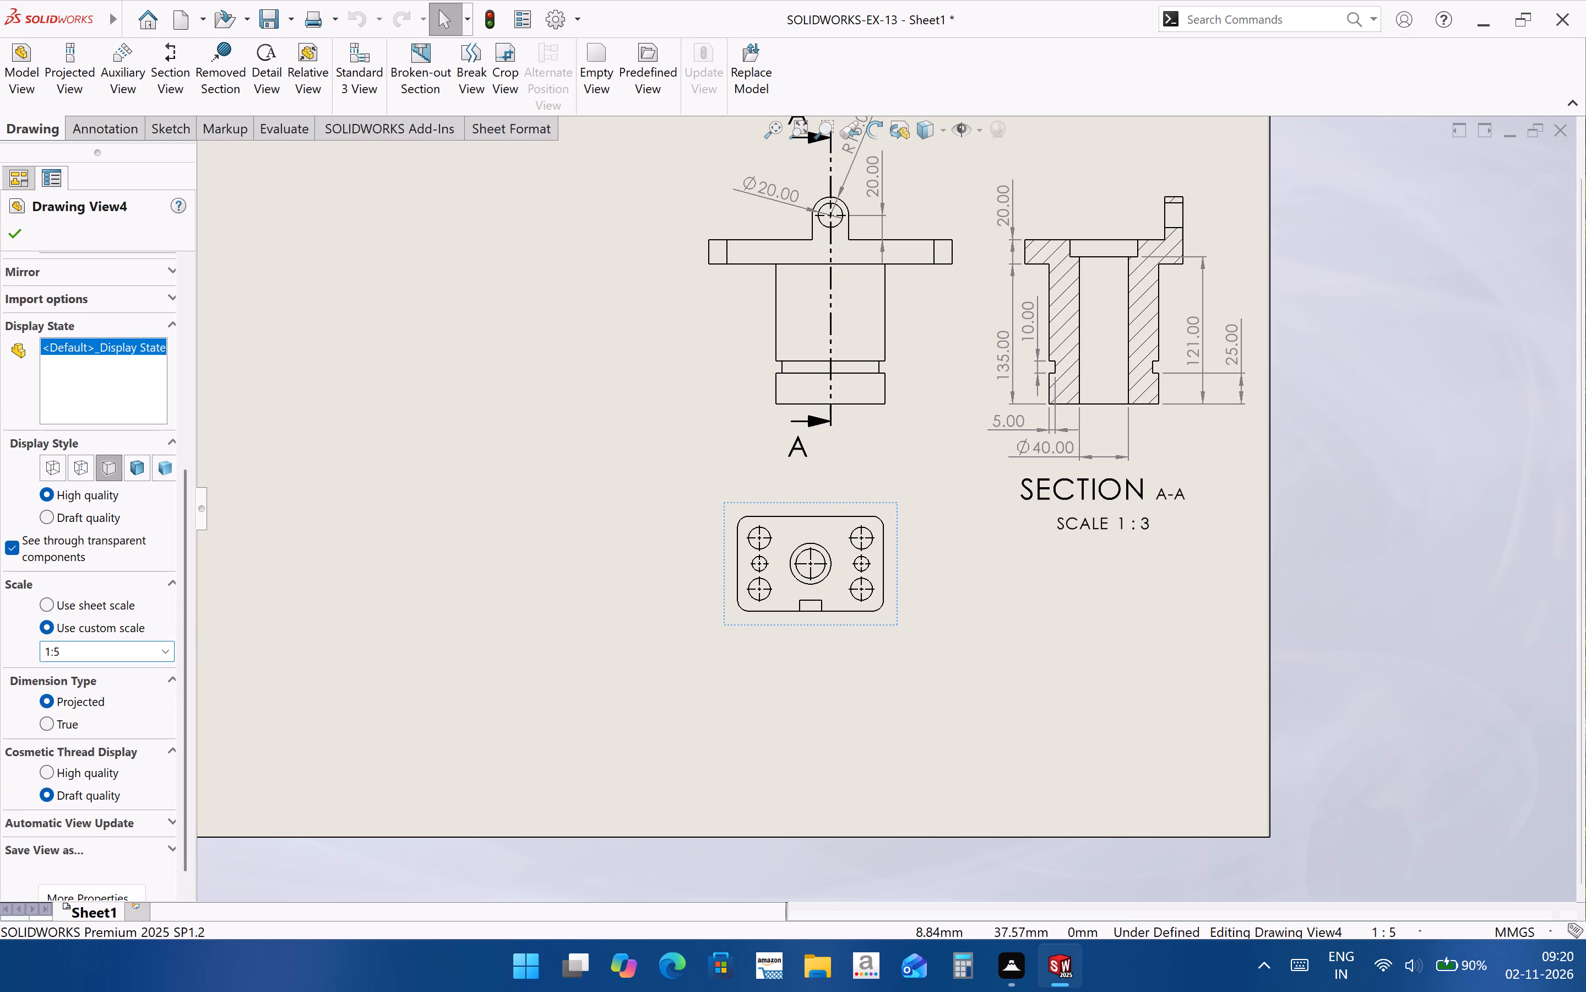
{"action": "key", "text": "BackSpace"}
{"action": "key", "text": "3"}
{"action": "key", "text": "Return"}
{"action": "left_click", "coordinate": [539, 654]}
Move the top view lower on the sheet and away from section A-A, well clear of the front view.
{"action": "scroll", "coordinate": [633, 702], "scroll_direction": "up", "scroll_amount": 2}
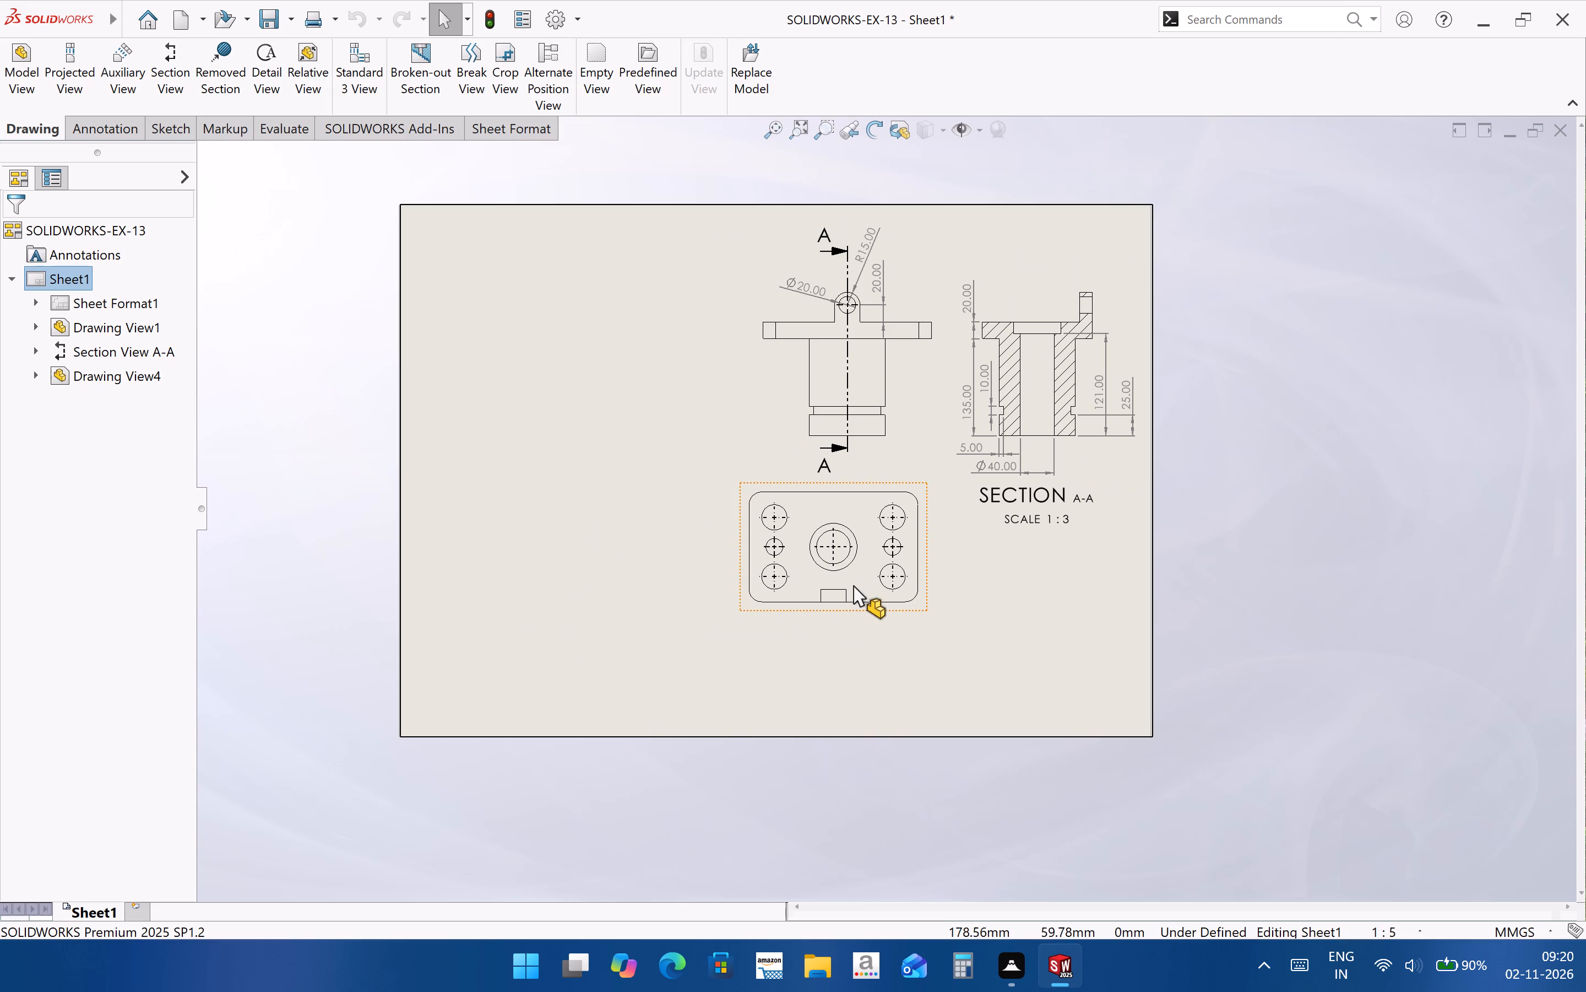
{"action": "scroll", "coordinate": [854, 585], "scroll_direction": "up", "scroll_amount": 1}
{"action": "scroll", "coordinate": [742, 543], "scroll_direction": "down", "scroll_amount": 2}
{"action": "left_click", "coordinate": [800, 600]}
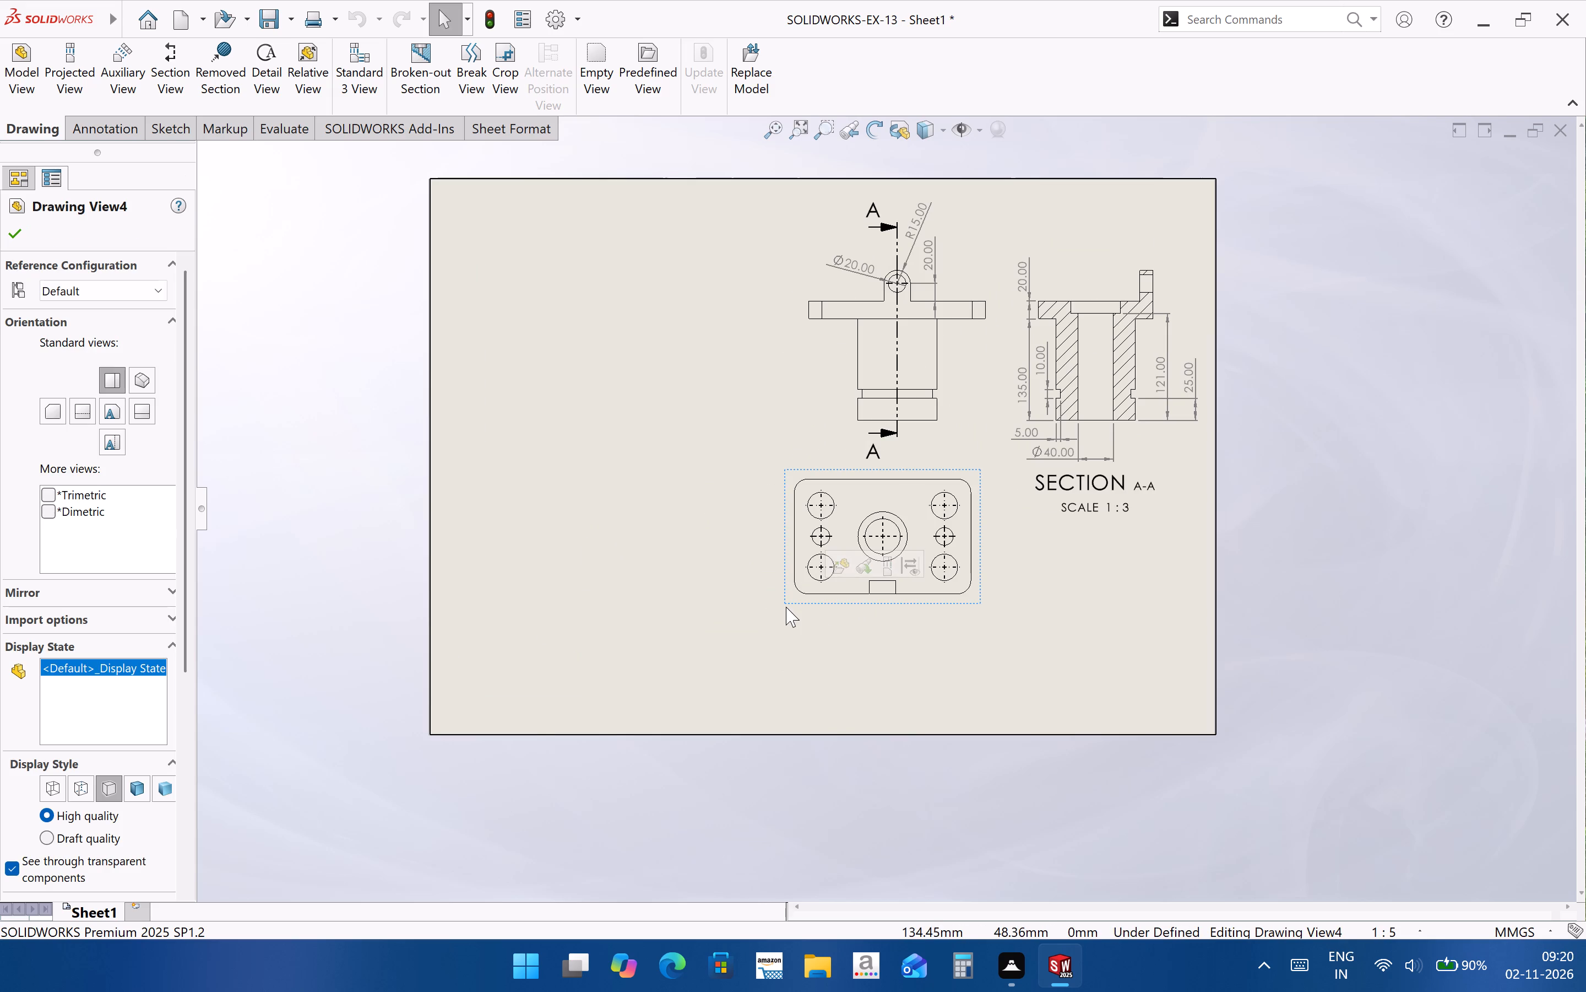
{"action": "left_click_drag", "start_coordinate": [785, 607], "coordinate": [623, 664]}
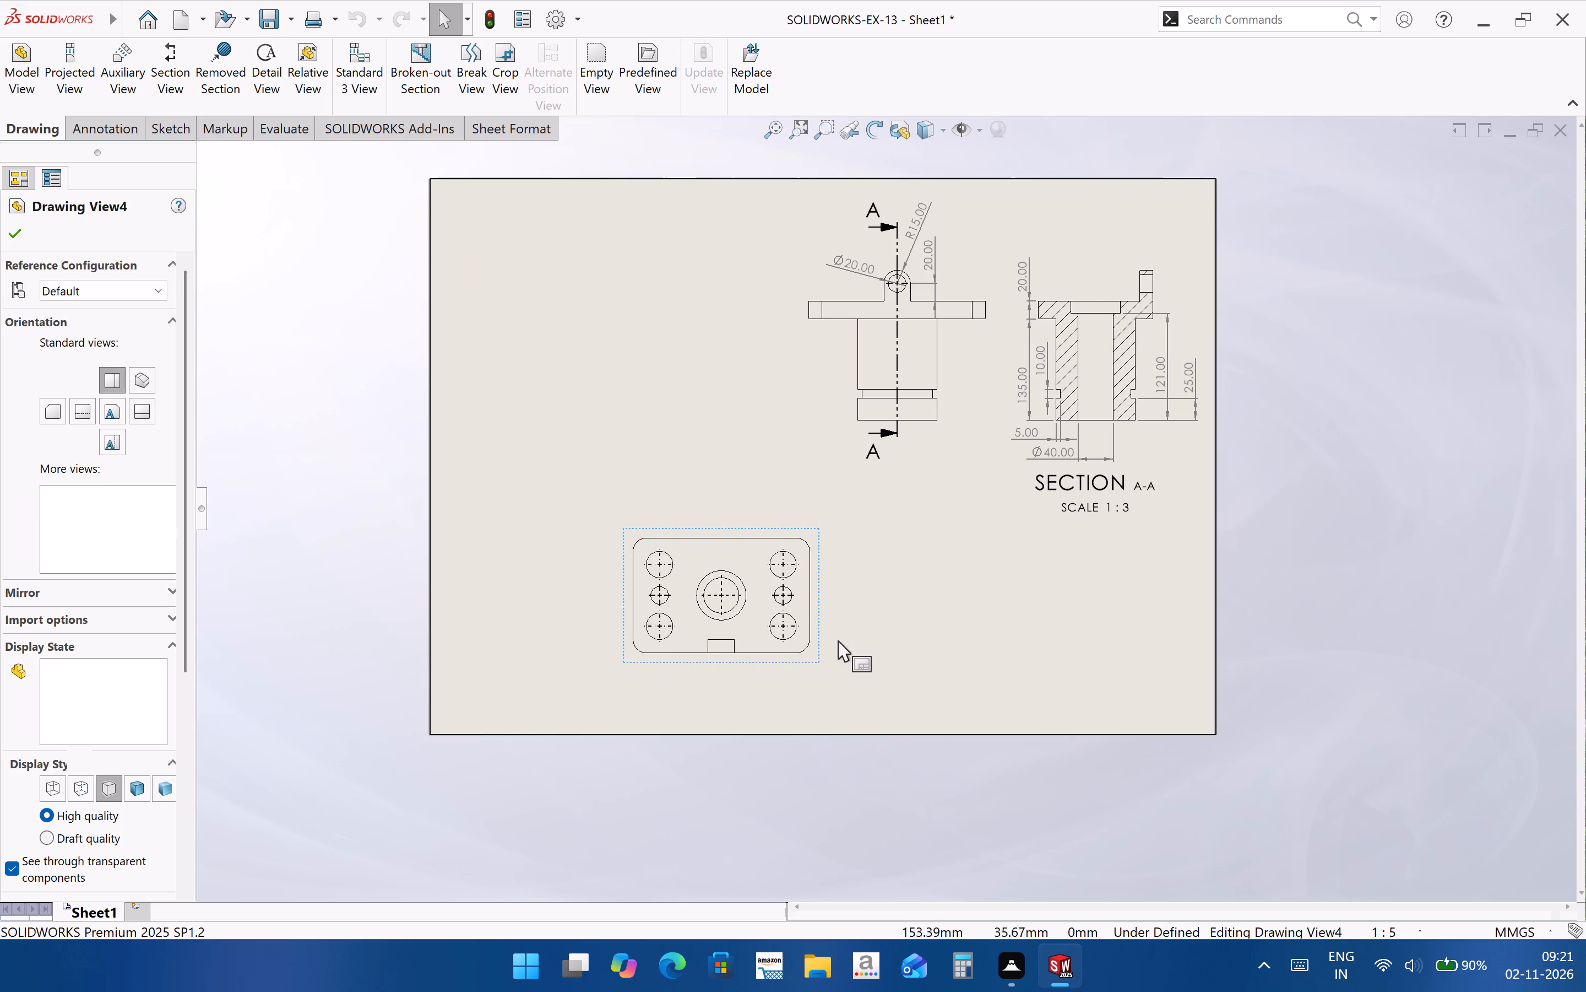
{"action": "left_click", "coordinate": [838, 640]}
Reposition the front view slightly higher on the sheet and closer to section A-A.
{"action": "scroll", "coordinate": [911, 350], "scroll_direction": "down", "scroll_amount": 3}
{"action": "left_click_drag", "start_coordinate": [775, 493], "coordinate": [762, 520]}
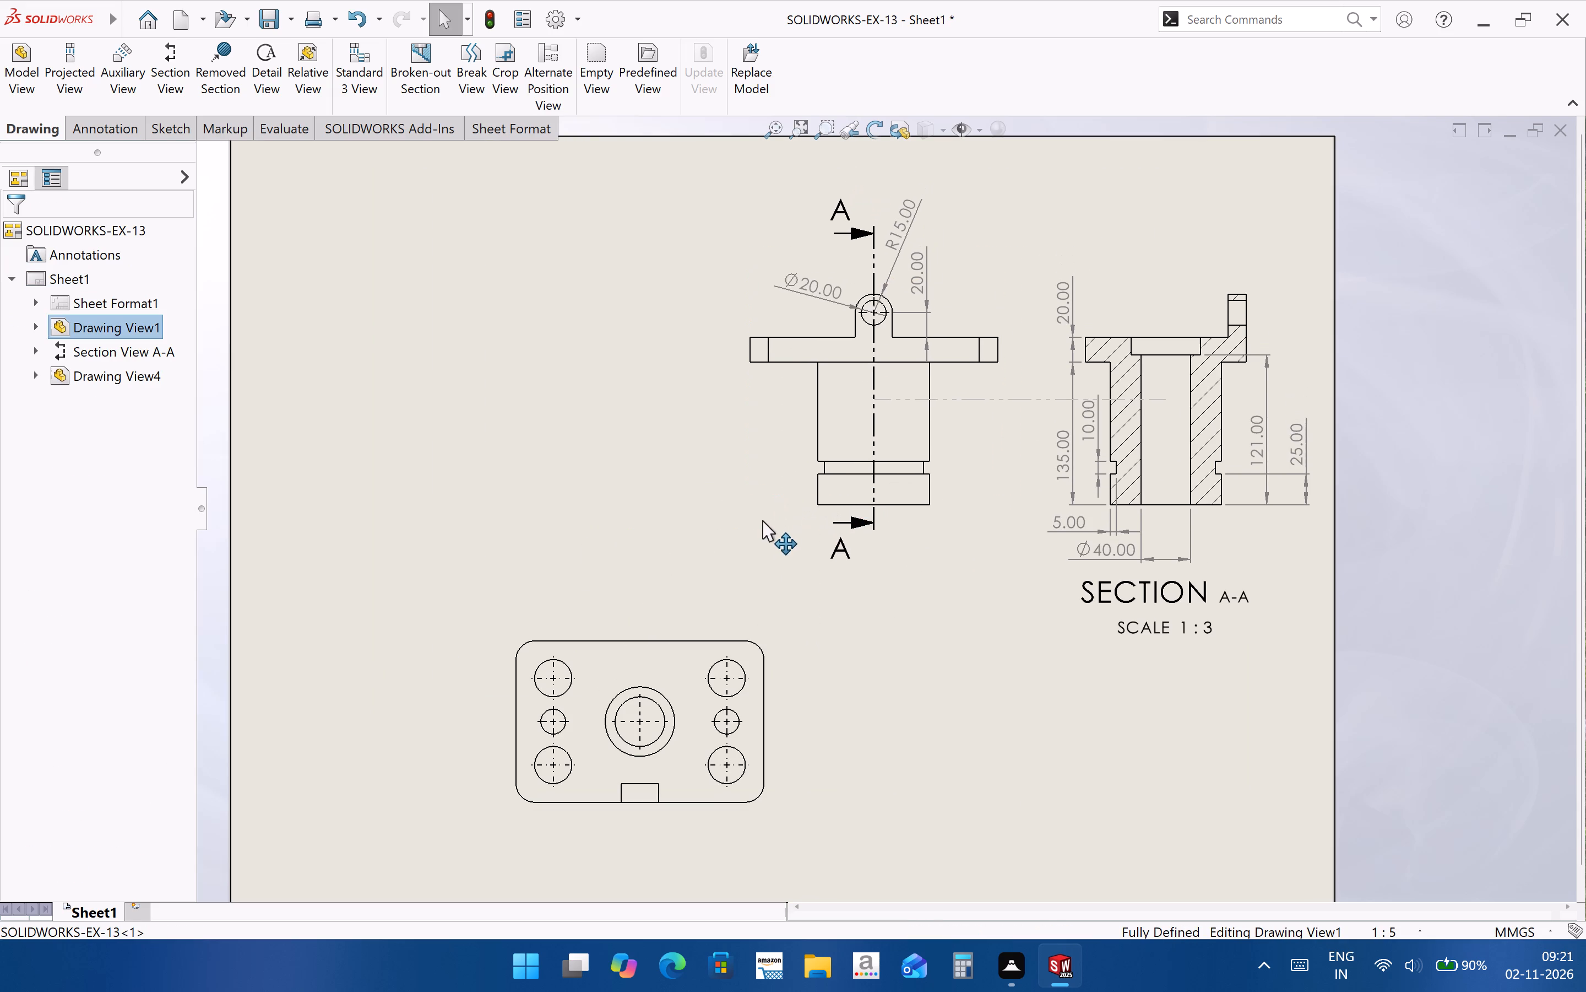
{"action": "left_click_drag", "start_coordinate": [762, 520], "coordinate": [785, 482]}
{"action": "left_click", "coordinate": [921, 605]}
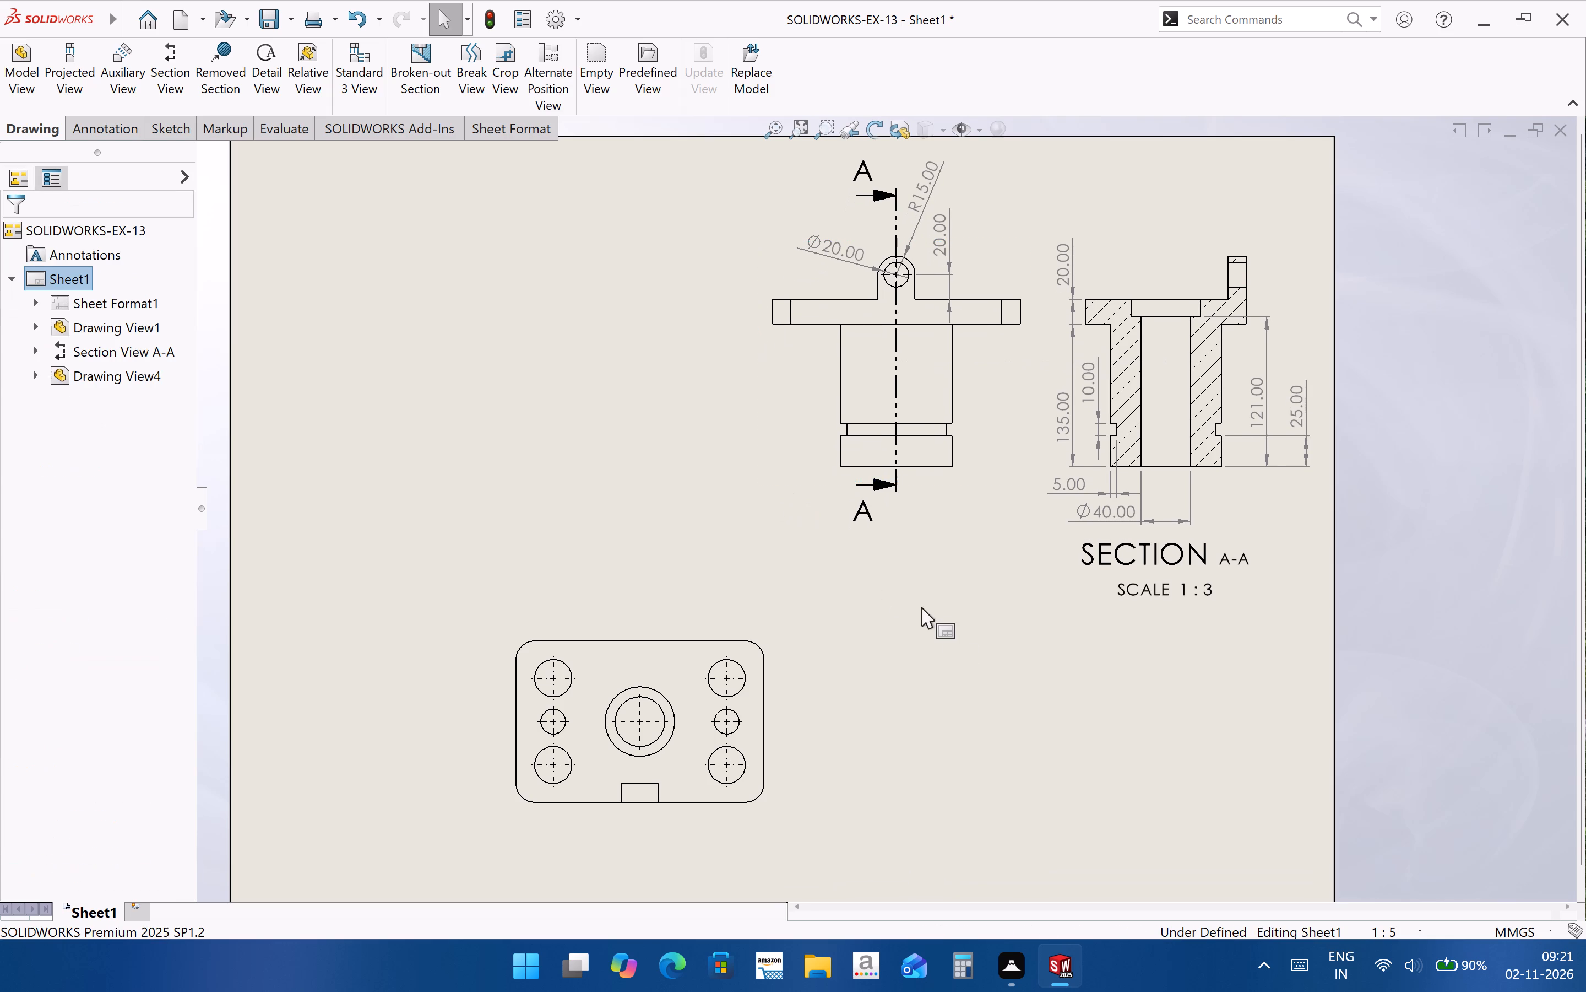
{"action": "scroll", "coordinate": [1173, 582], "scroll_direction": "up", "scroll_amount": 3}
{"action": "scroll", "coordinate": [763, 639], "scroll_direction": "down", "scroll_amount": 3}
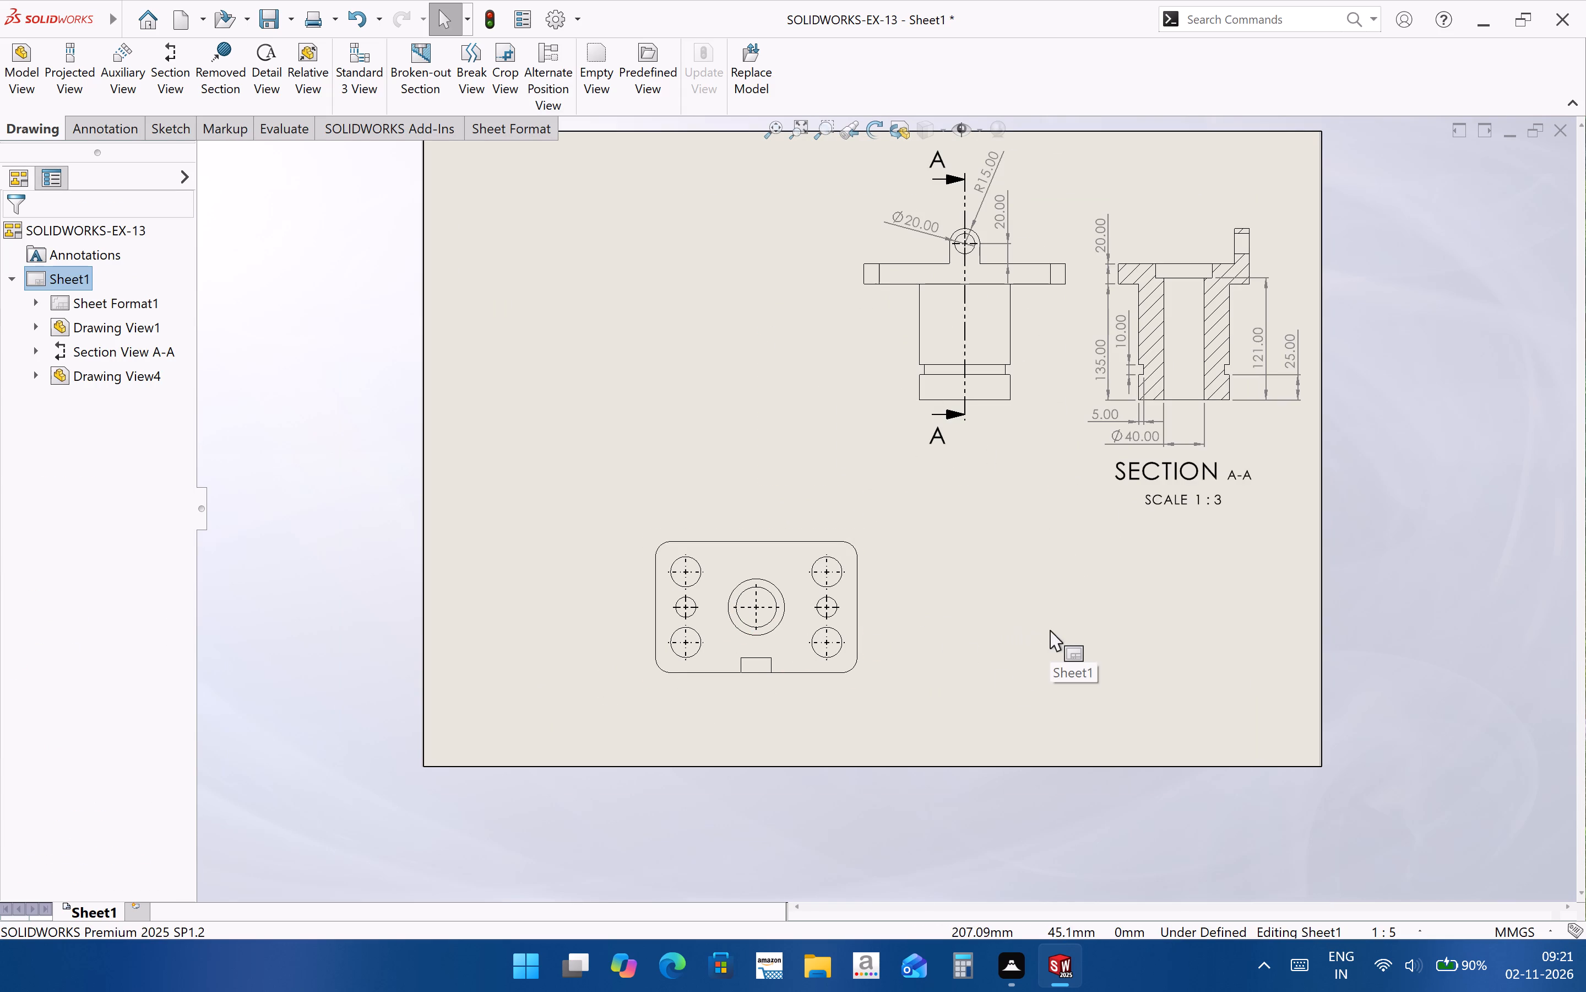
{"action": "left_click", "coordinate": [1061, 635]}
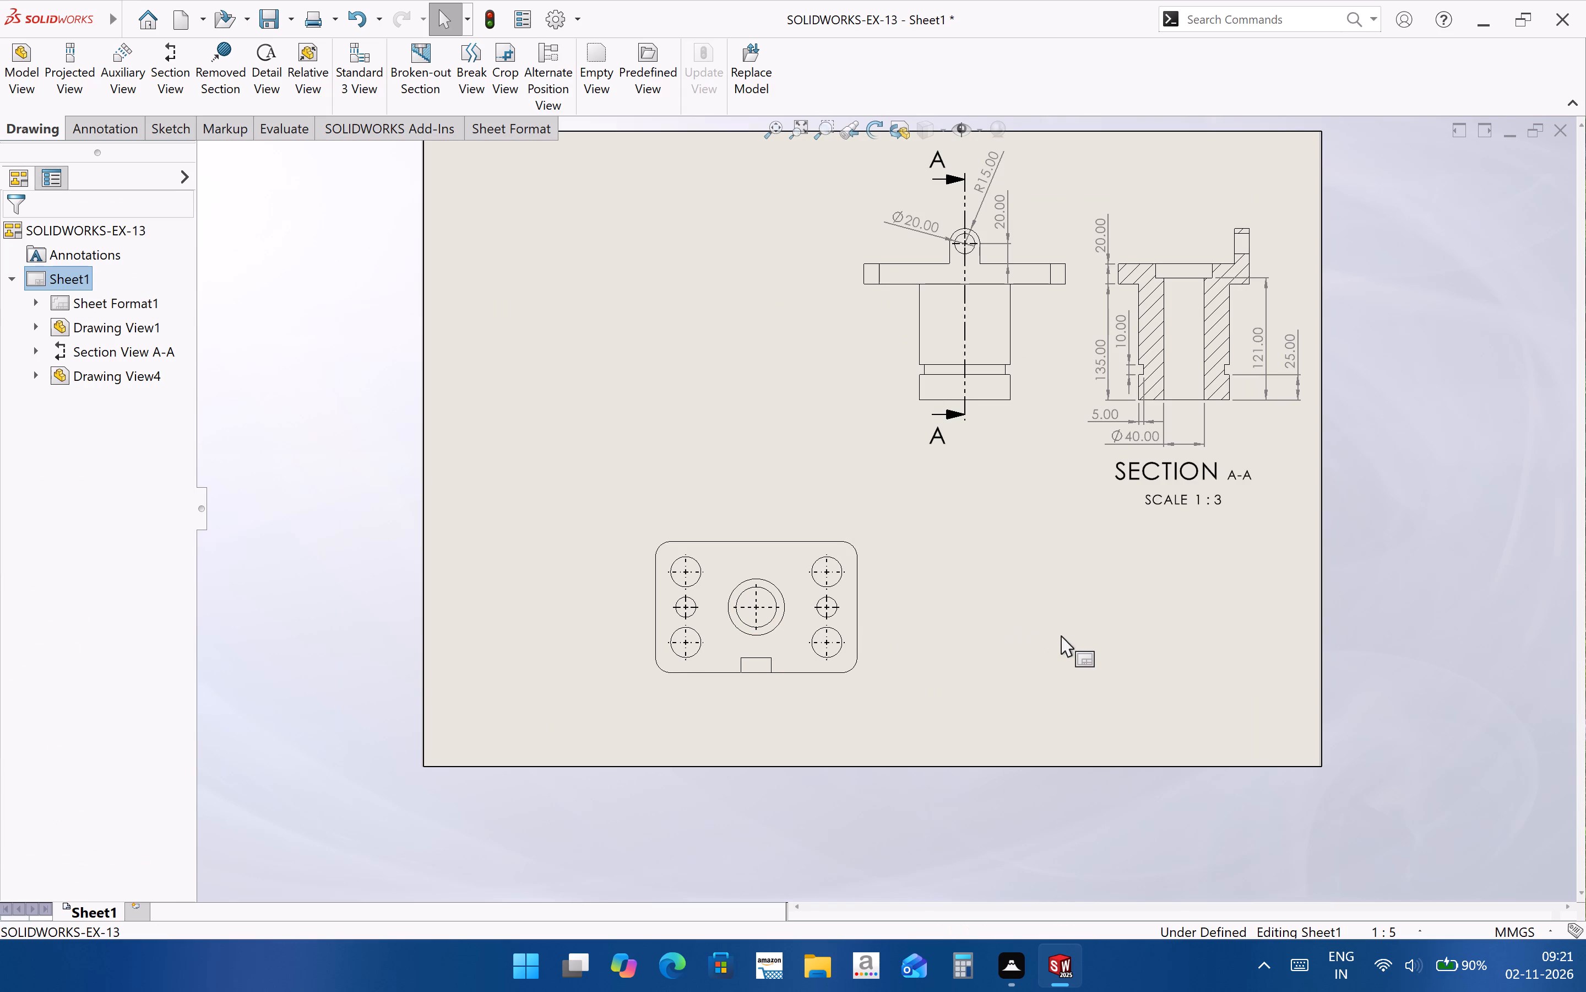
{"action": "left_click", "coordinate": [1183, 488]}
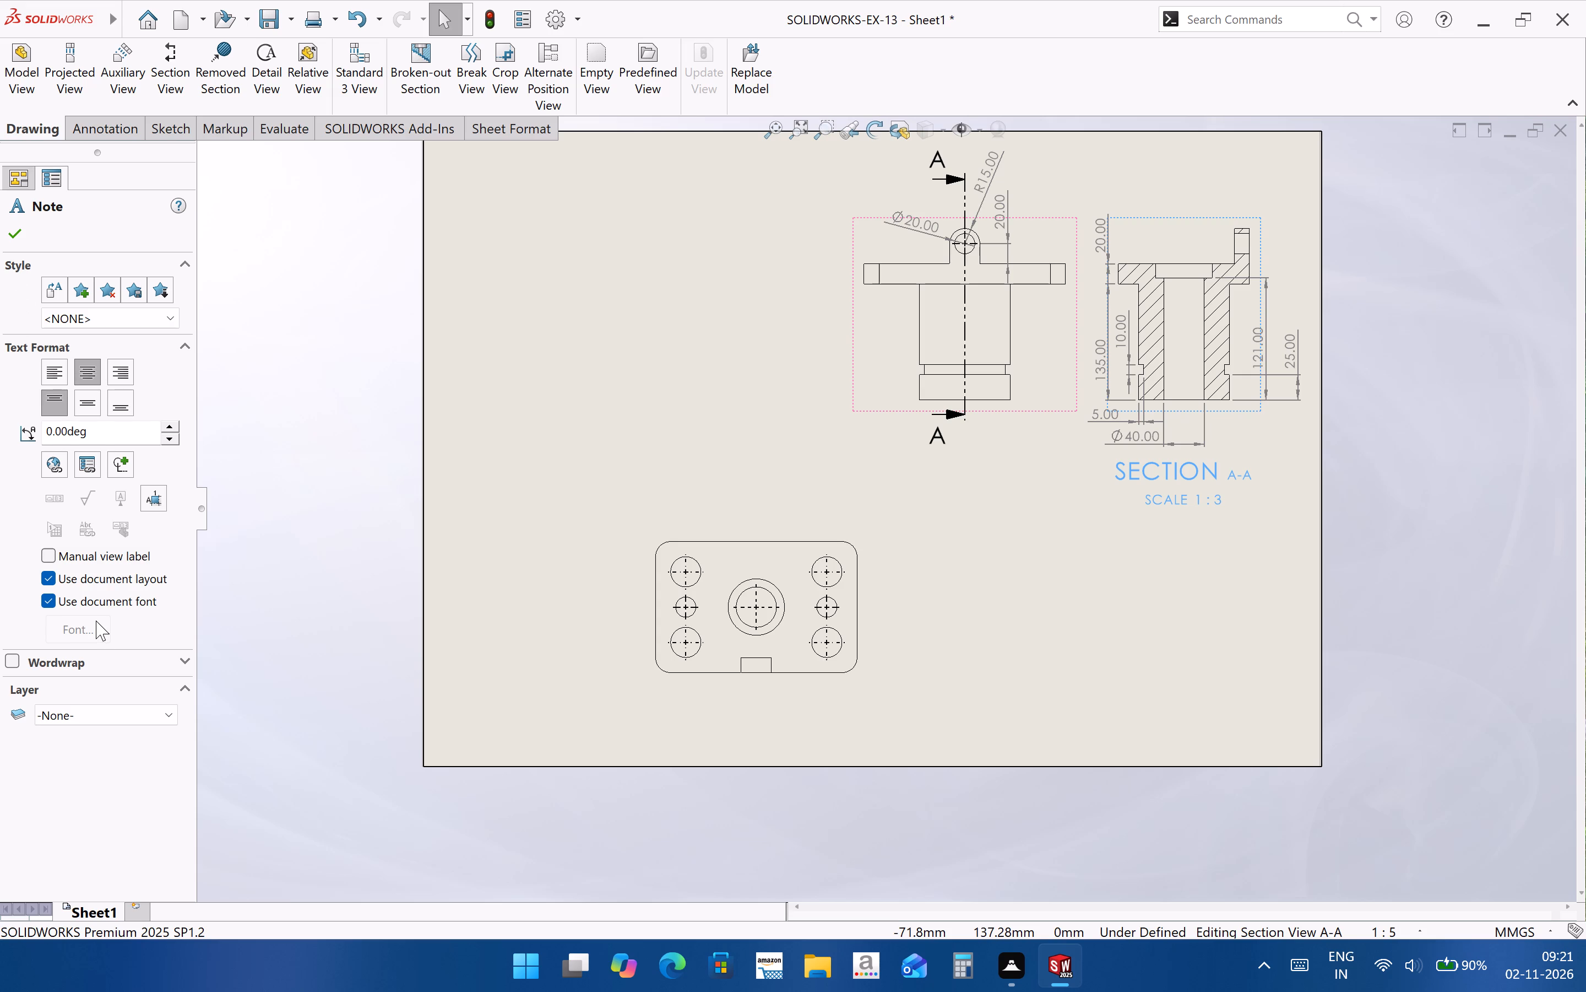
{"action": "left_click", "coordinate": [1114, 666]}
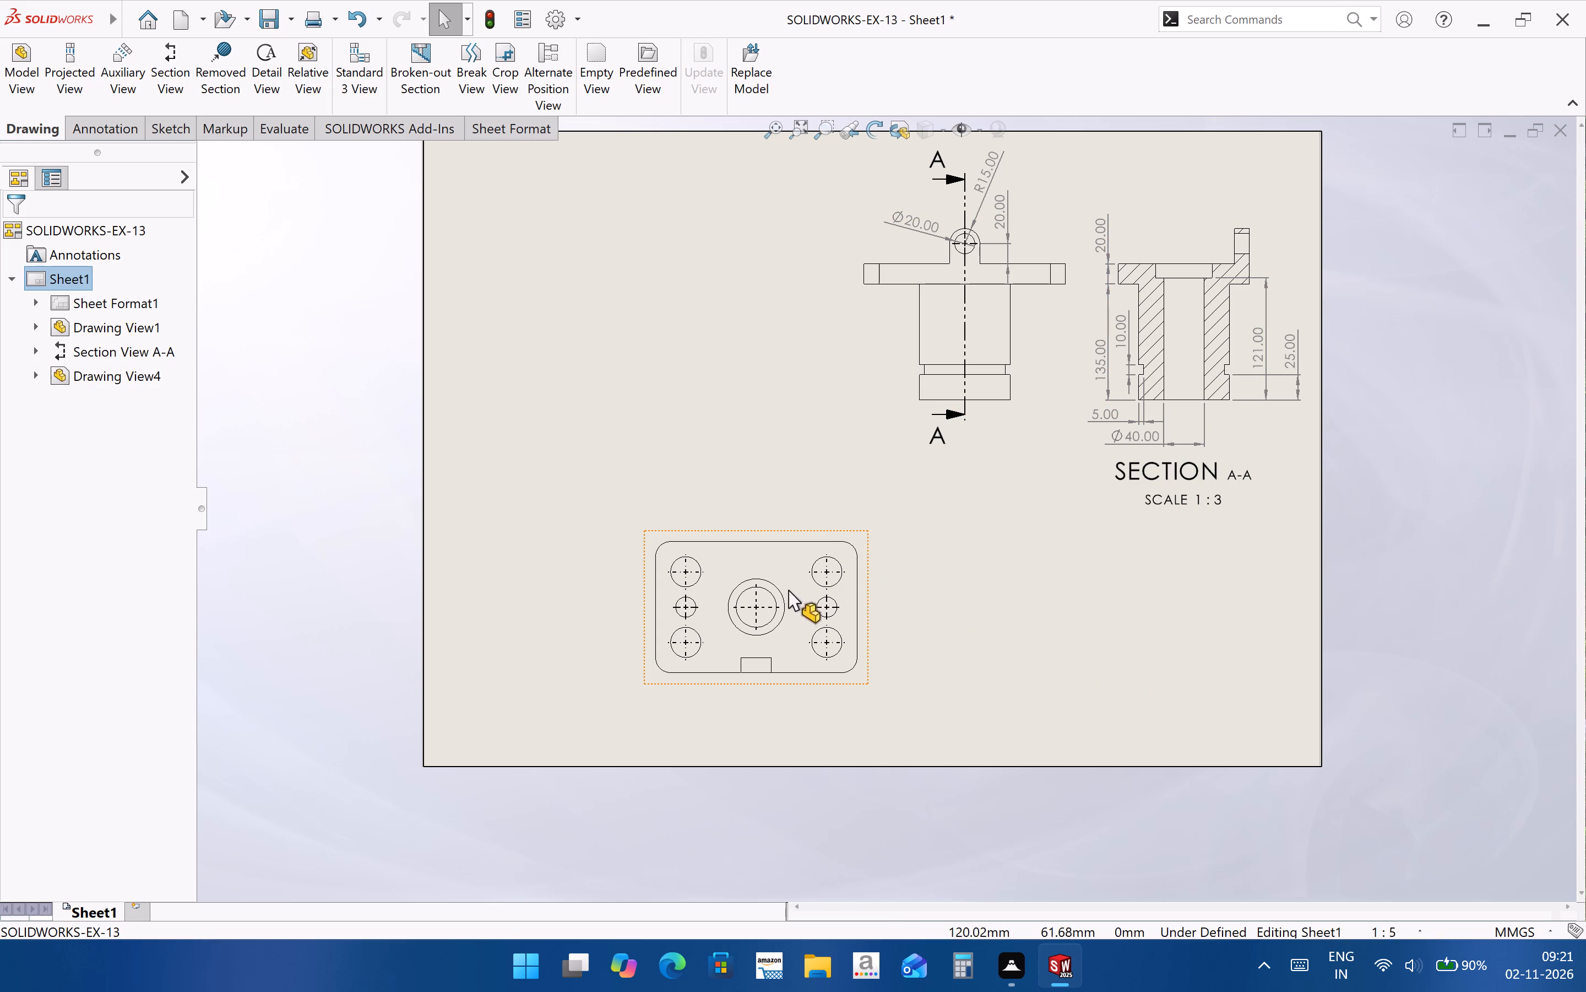
Rotate the top view by -180 degrees, with its center marks rotating along.
{"action": "left_click", "coordinate": [864, 660]}
{"action": "left_click", "coordinate": [878, 133]}
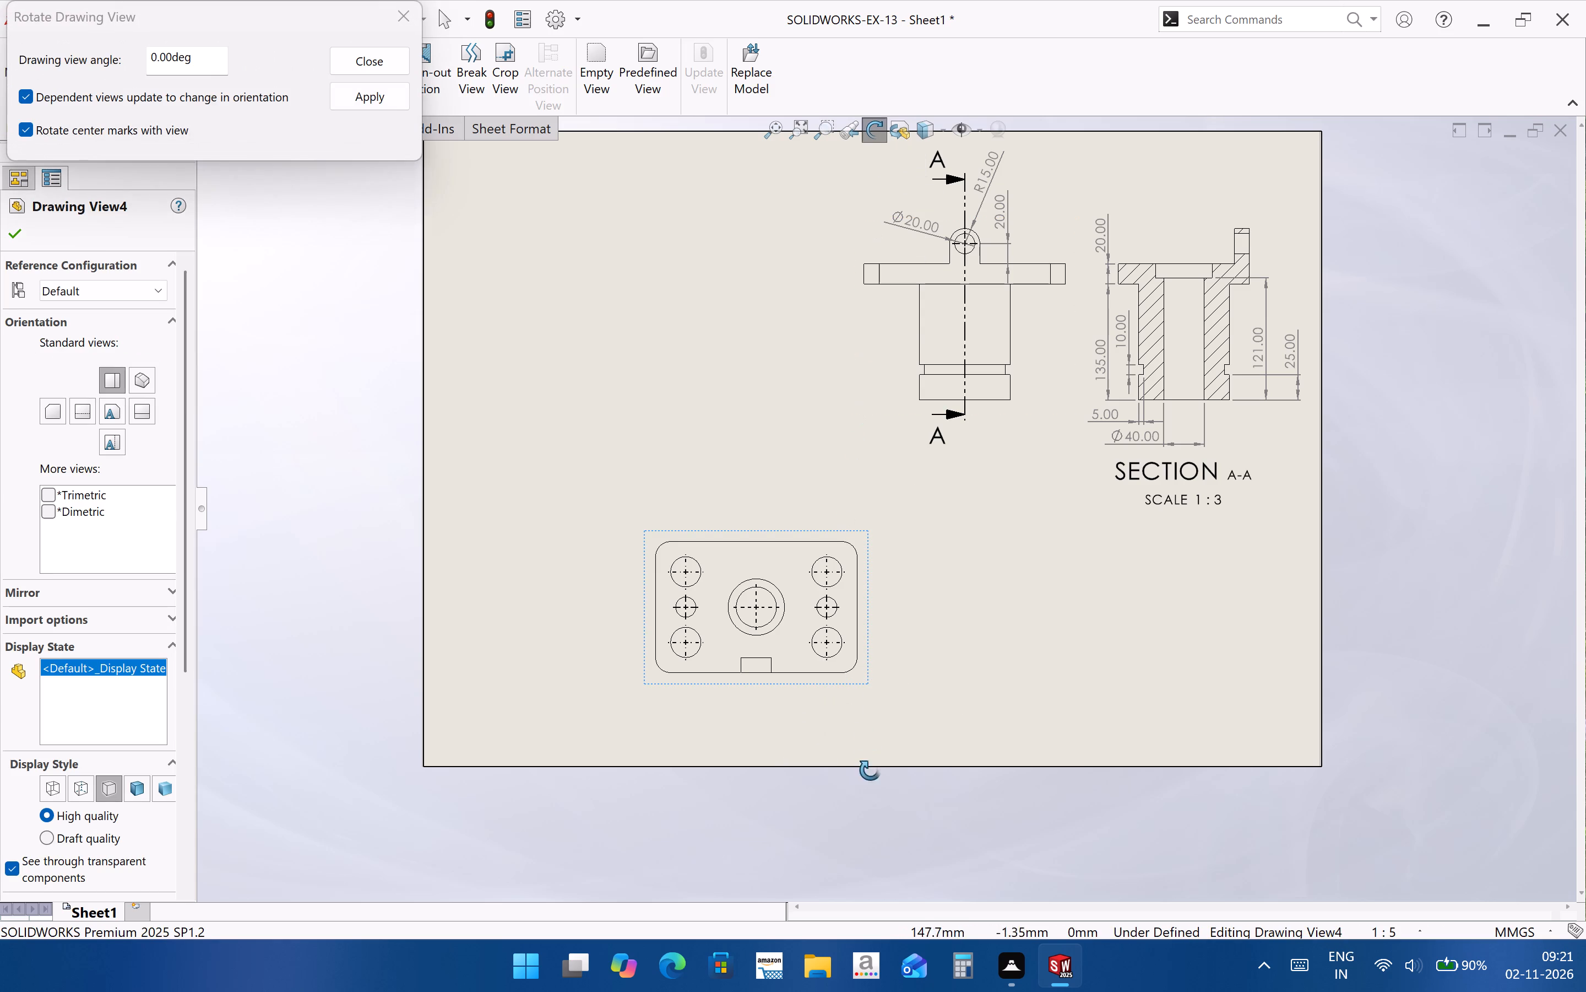
{"action": "left_click_drag", "start_coordinate": [852, 681], "coordinate": [652, 608]}
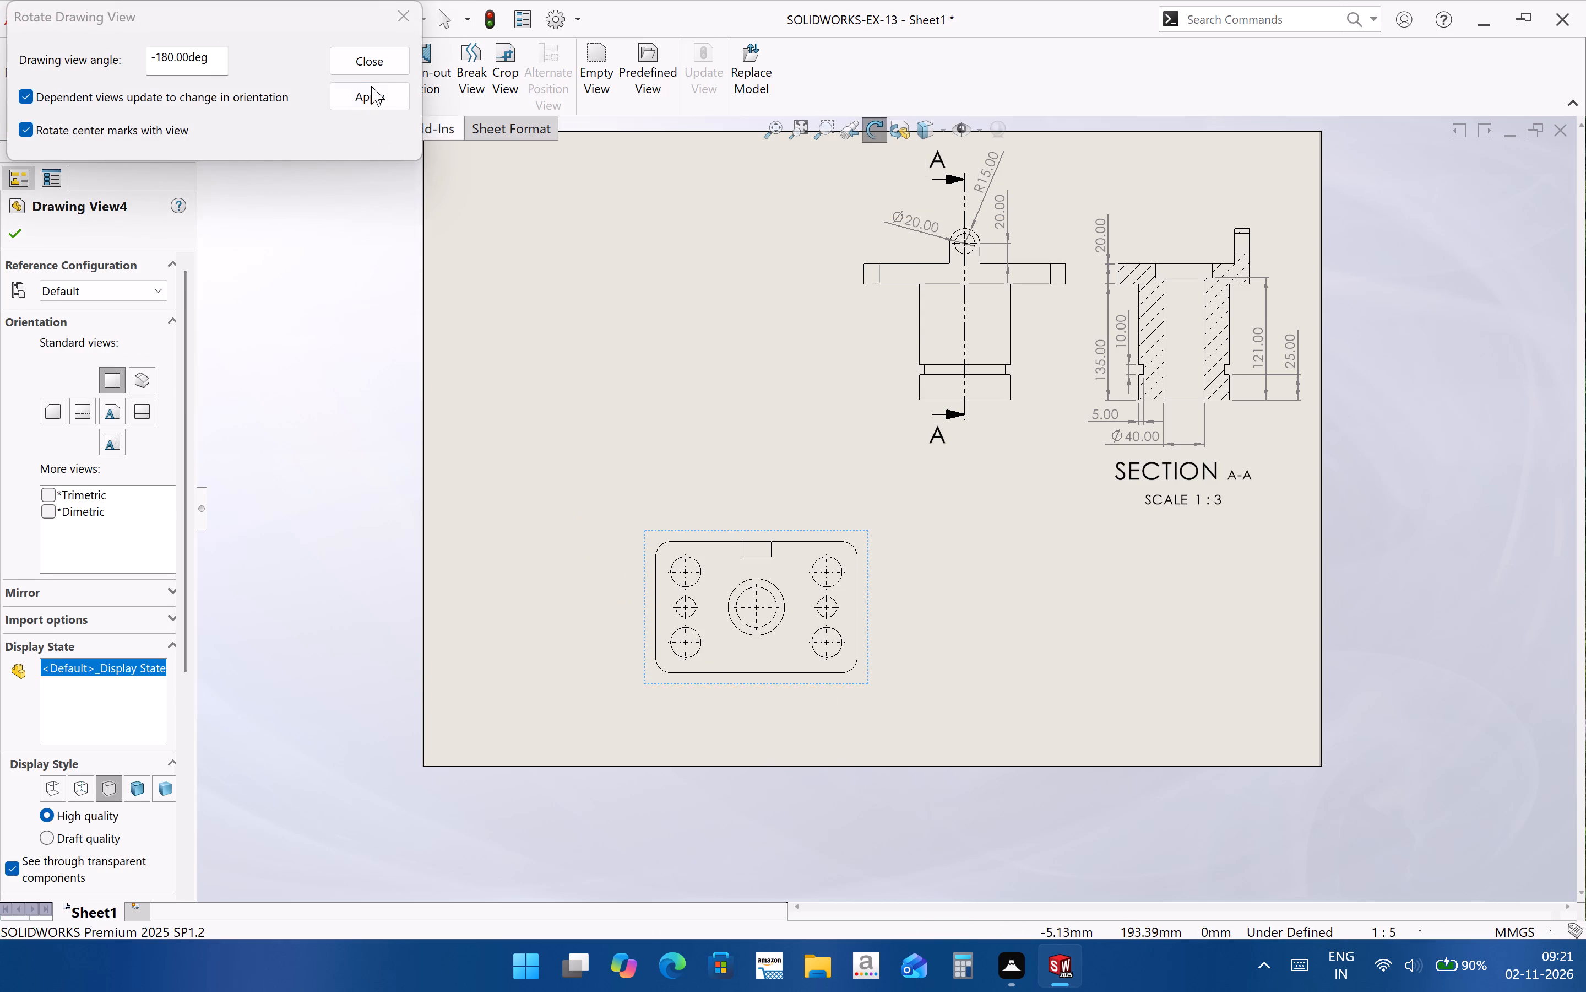
{"action": "left_click", "coordinate": [382, 90]}
{"action": "left_click", "coordinate": [395, 14]}
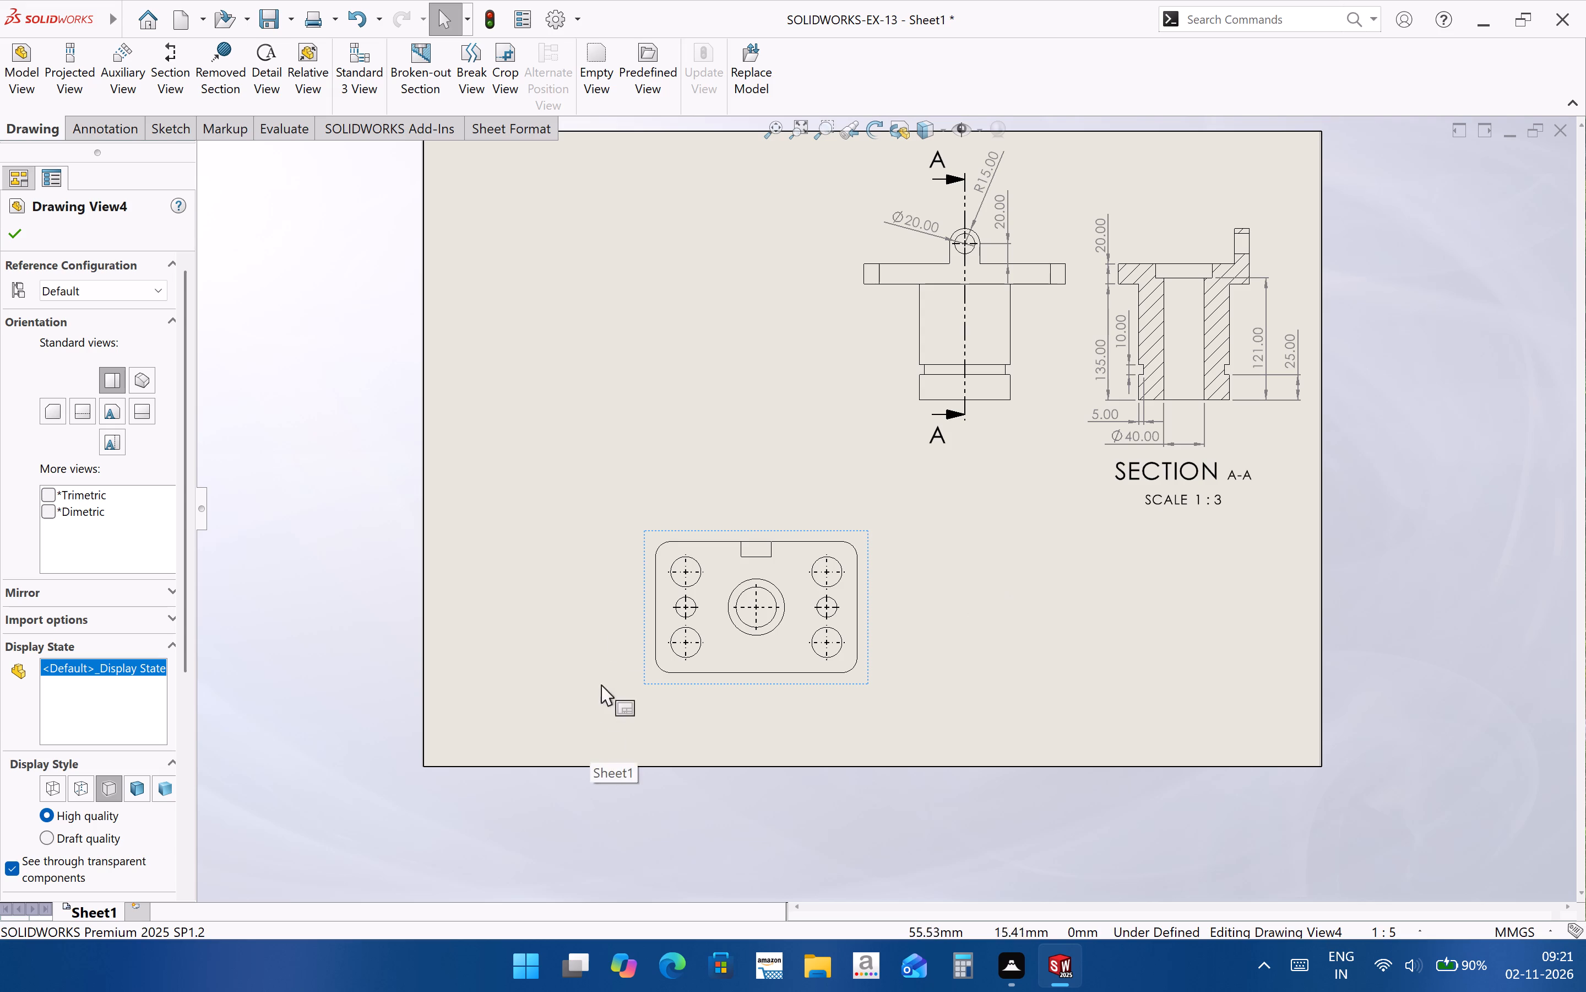
Dimension the lug's width in the top view, placing the dimension above the plate.
{"action": "left_click", "coordinate": [159, 138]}
{"action": "left_click", "coordinate": [0, 60]}
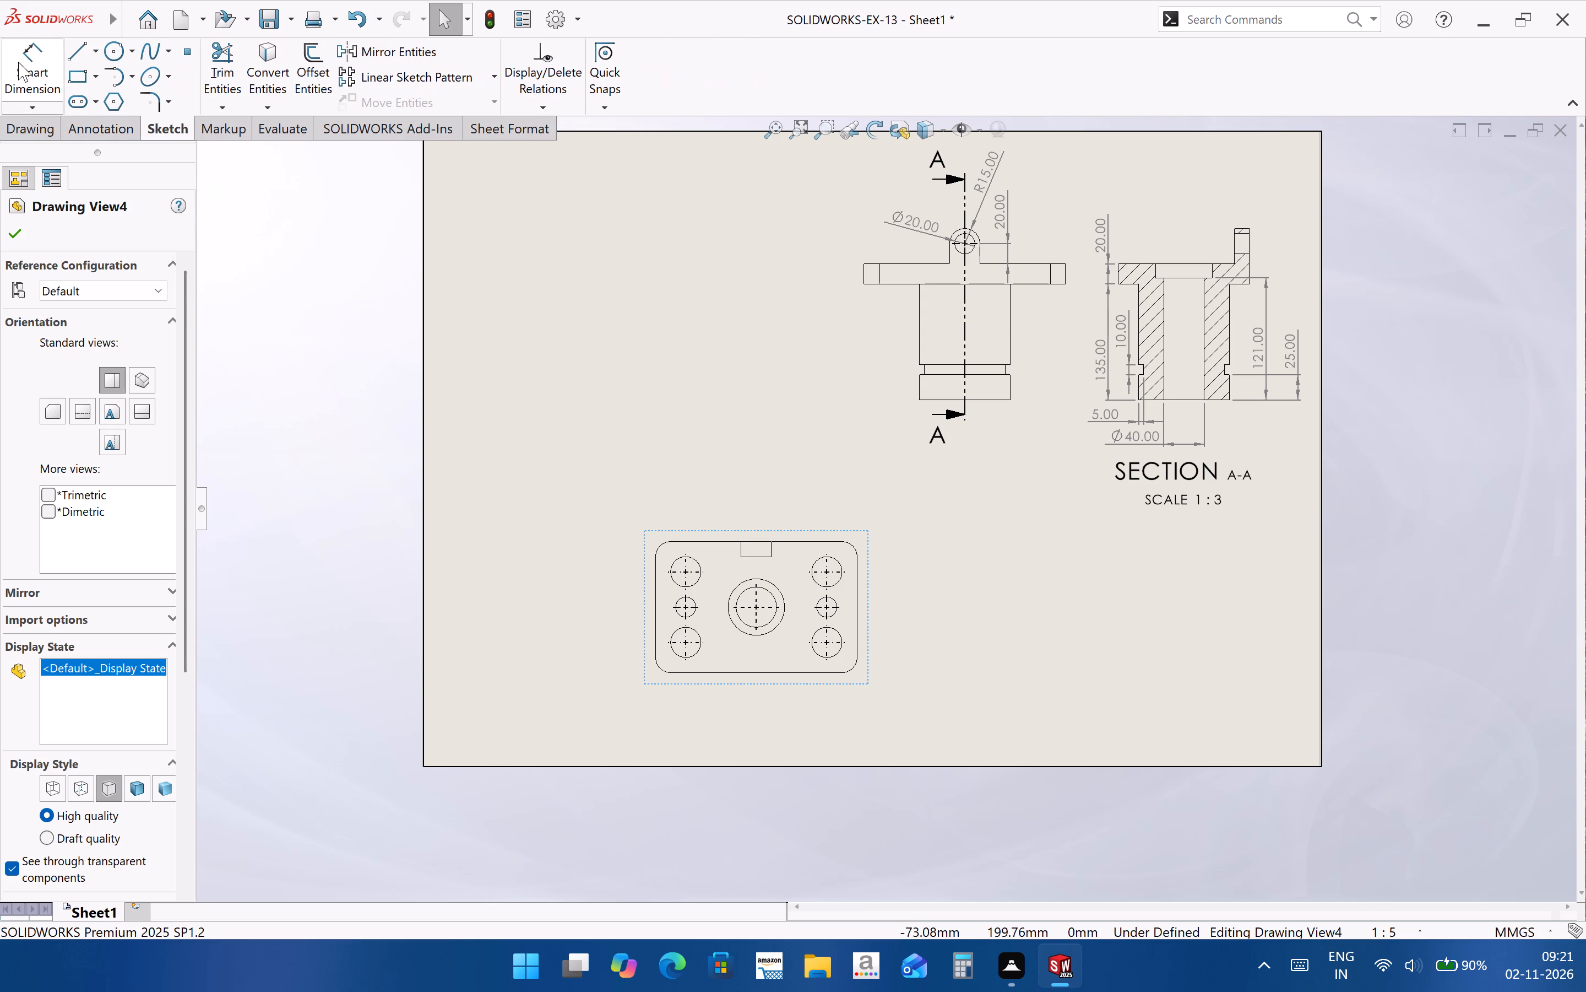
{"action": "left_click", "coordinate": [18, 62]}
{"action": "scroll", "coordinate": [746, 585], "scroll_direction": "down", "scroll_amount": 6}
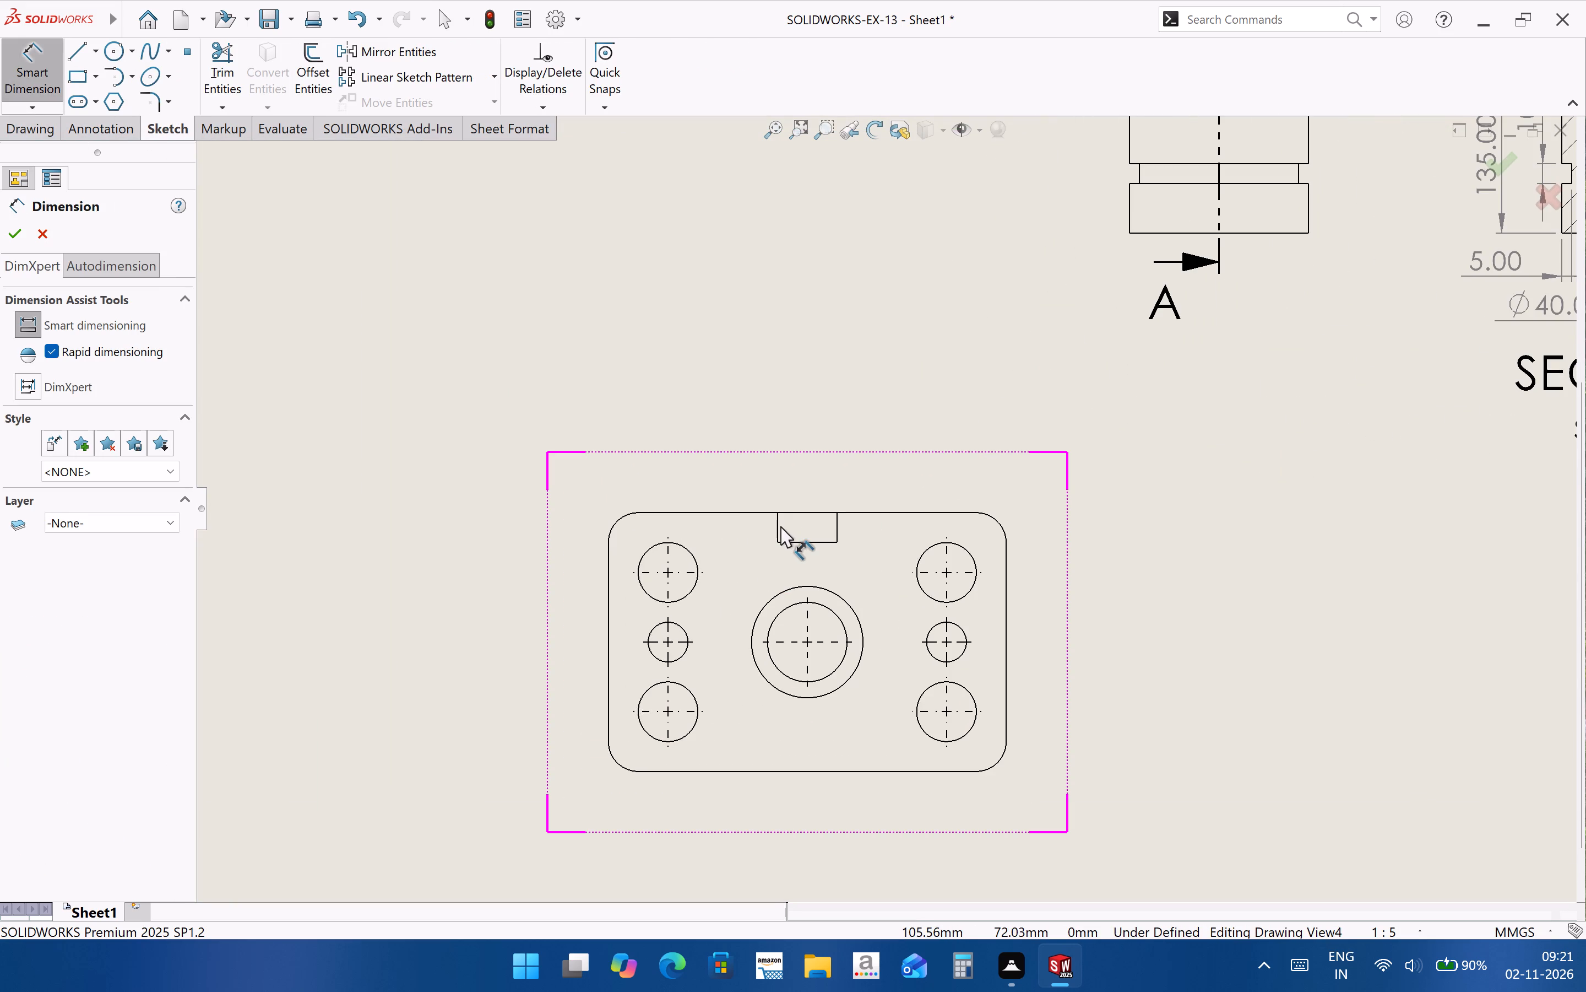
{"action": "left_click", "coordinate": [779, 525]}
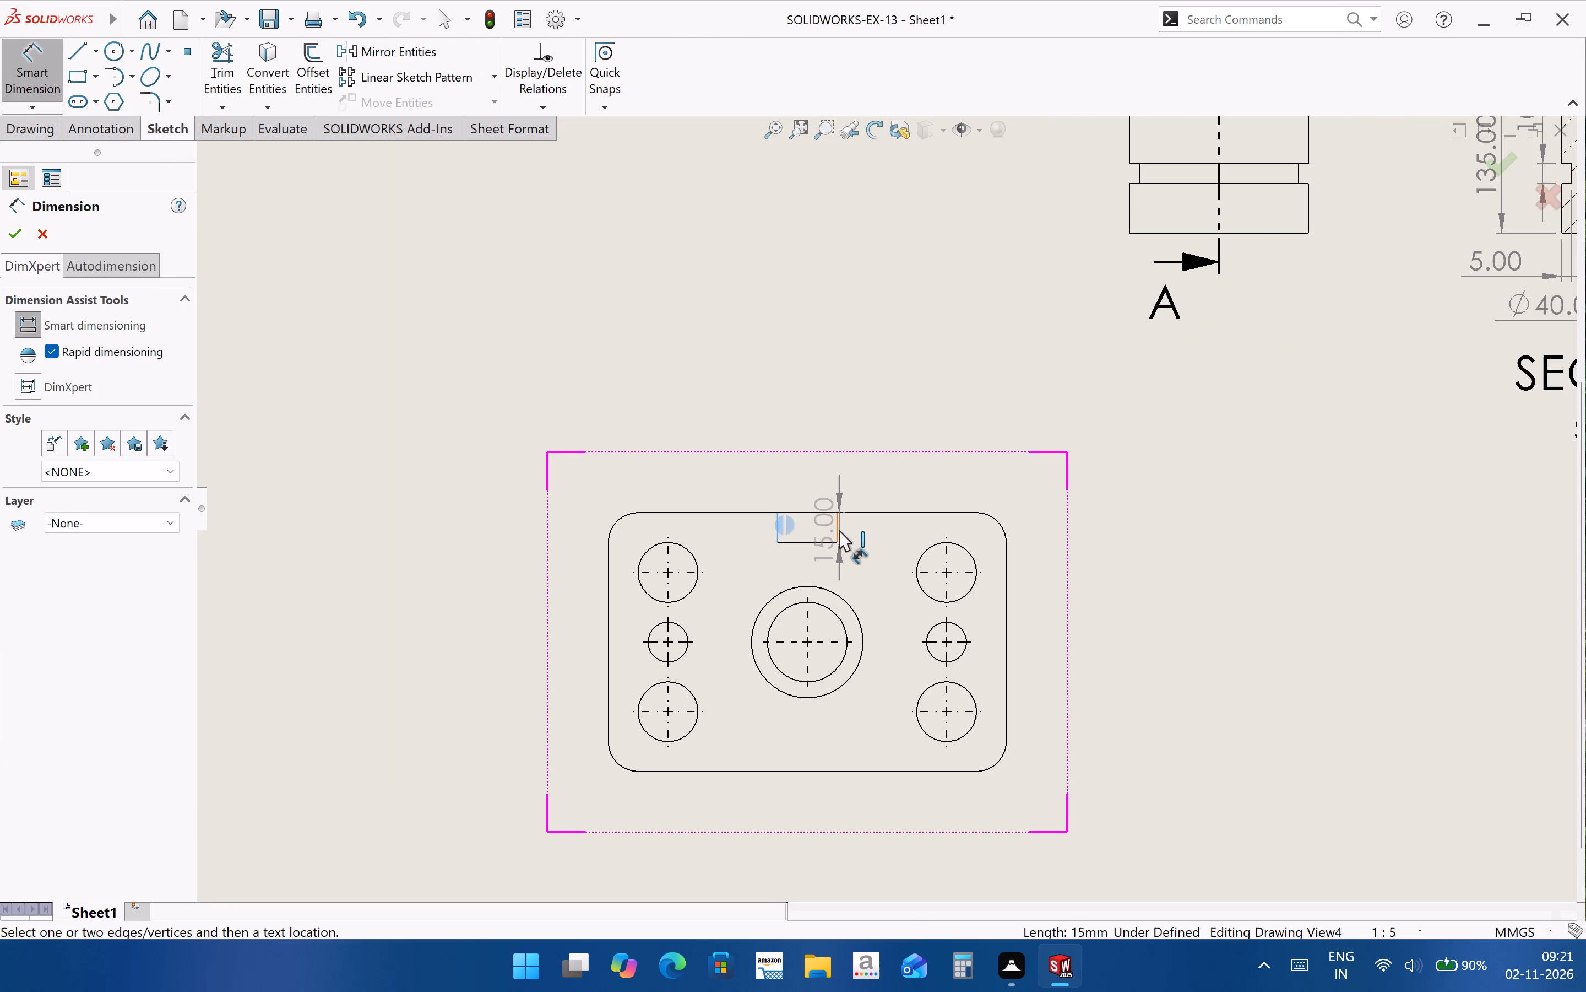
{"action": "left_click", "coordinate": [839, 530]}
{"action": "left_click", "coordinate": [871, 471]}
{"action": "left_click", "coordinate": [937, 416]}
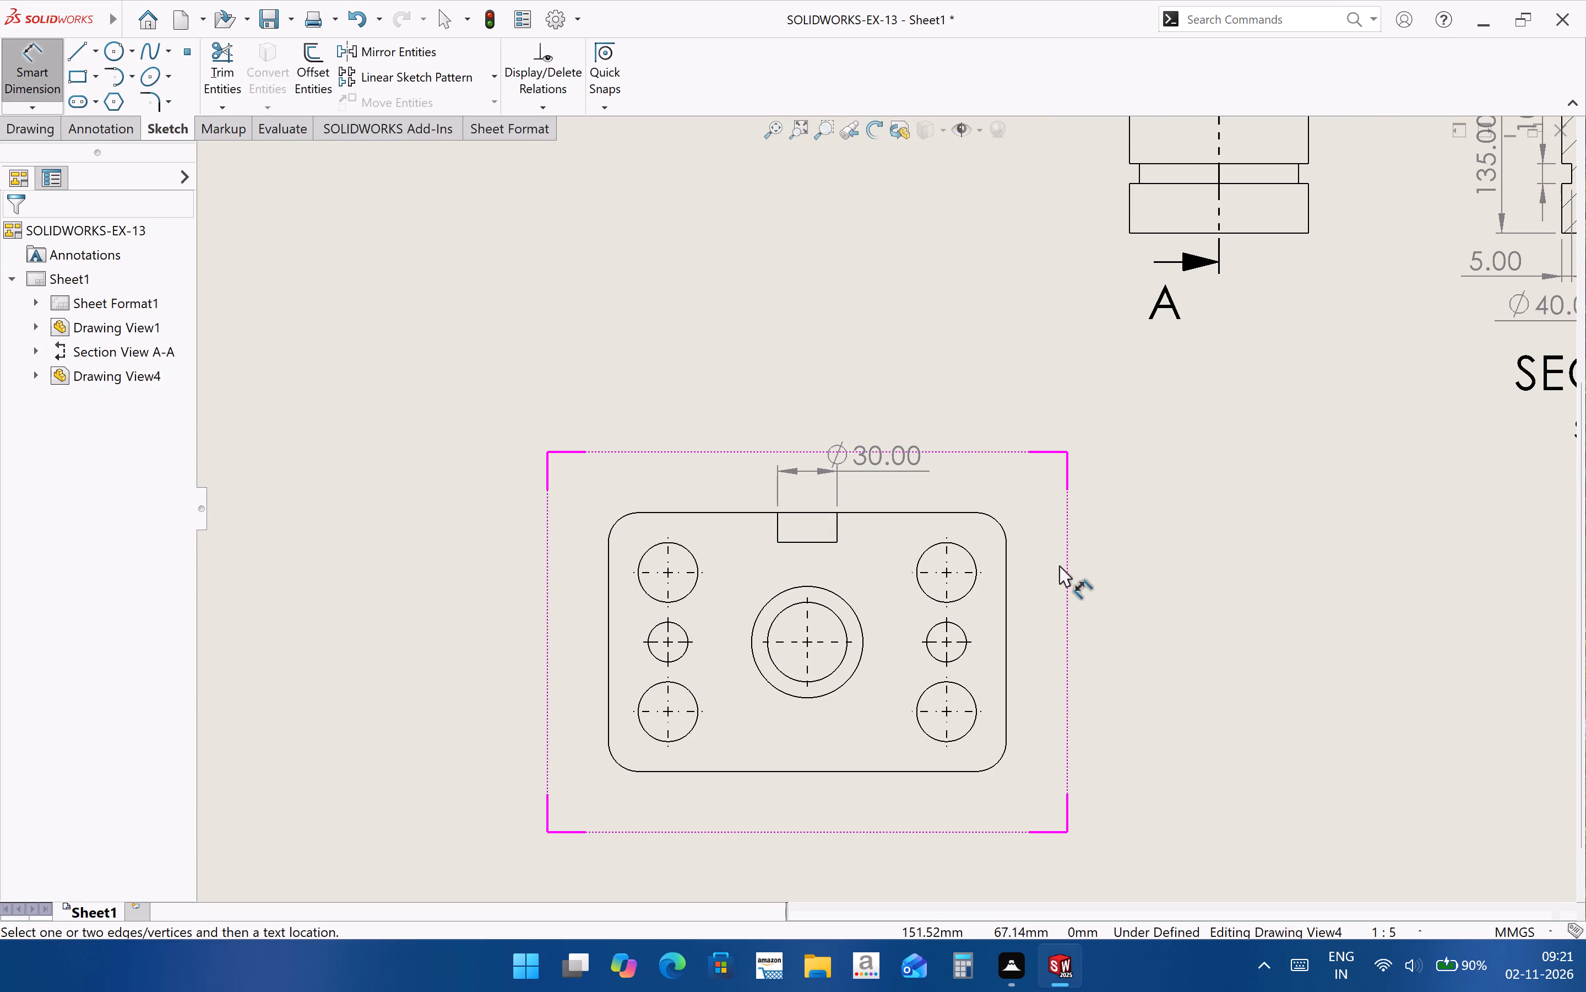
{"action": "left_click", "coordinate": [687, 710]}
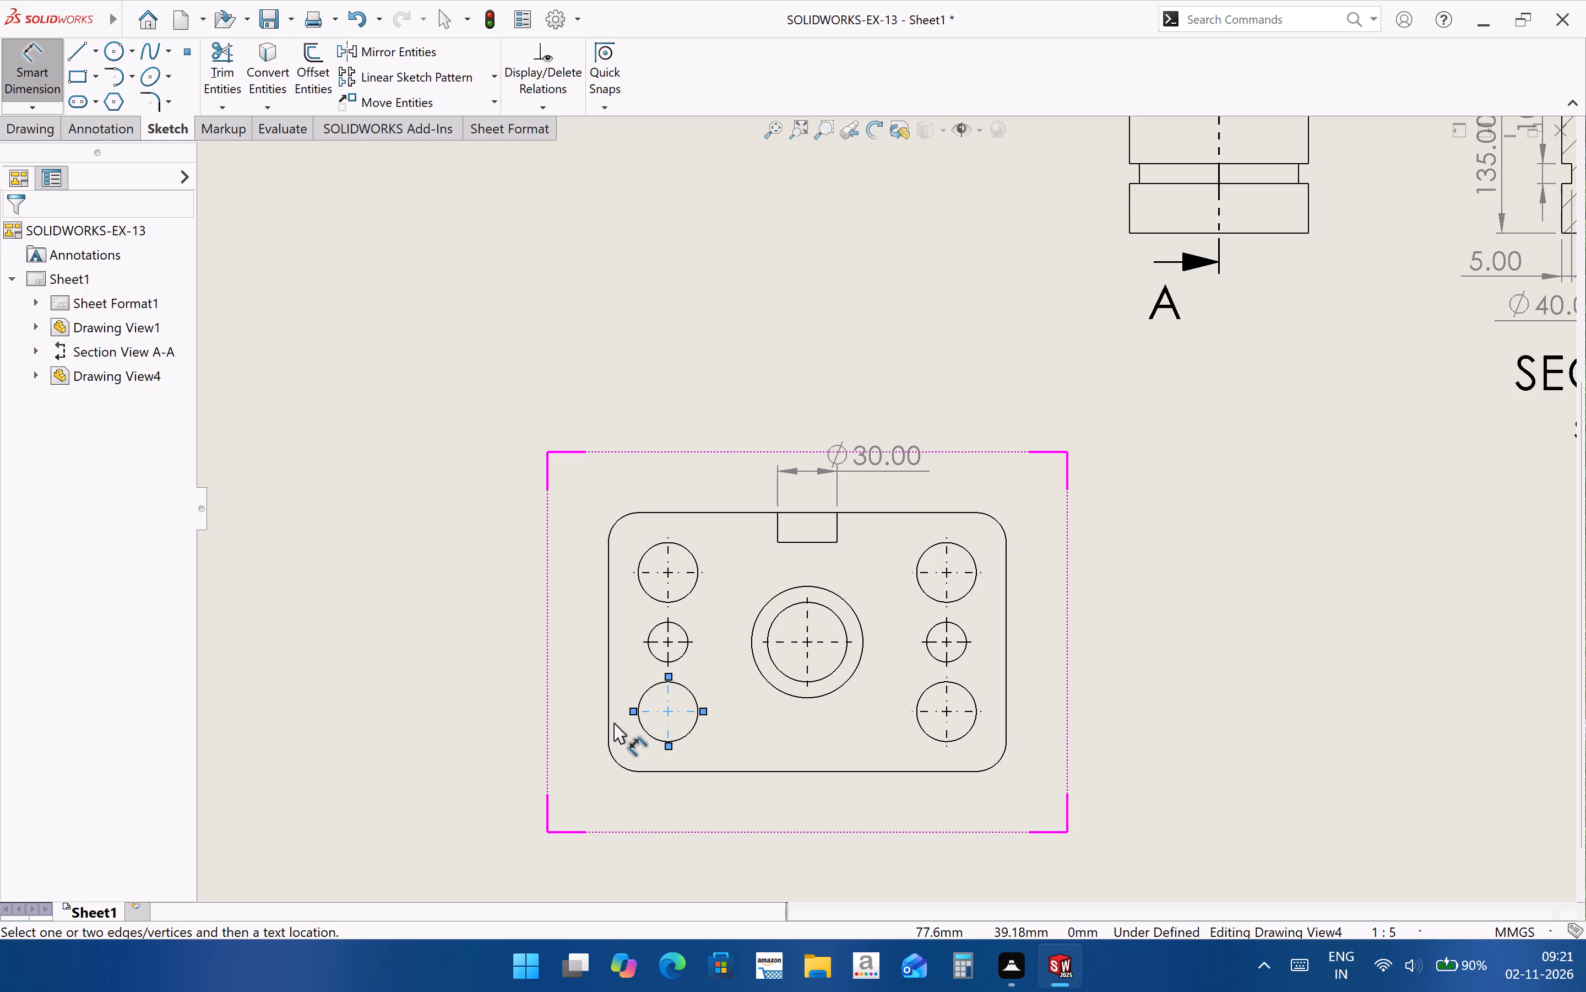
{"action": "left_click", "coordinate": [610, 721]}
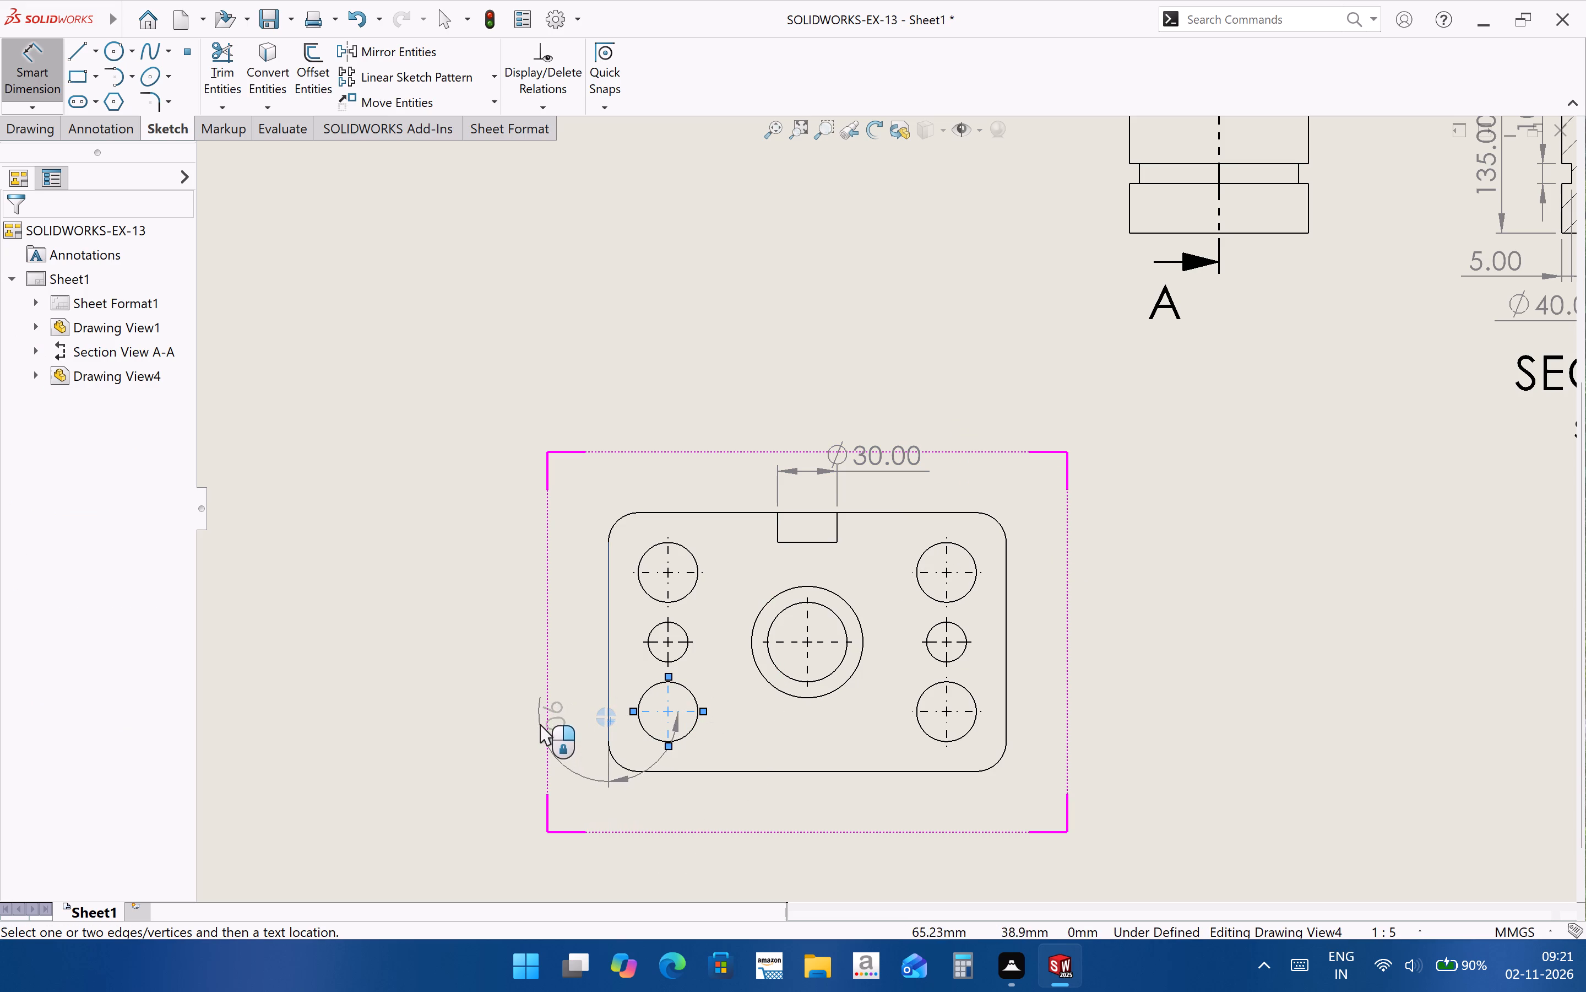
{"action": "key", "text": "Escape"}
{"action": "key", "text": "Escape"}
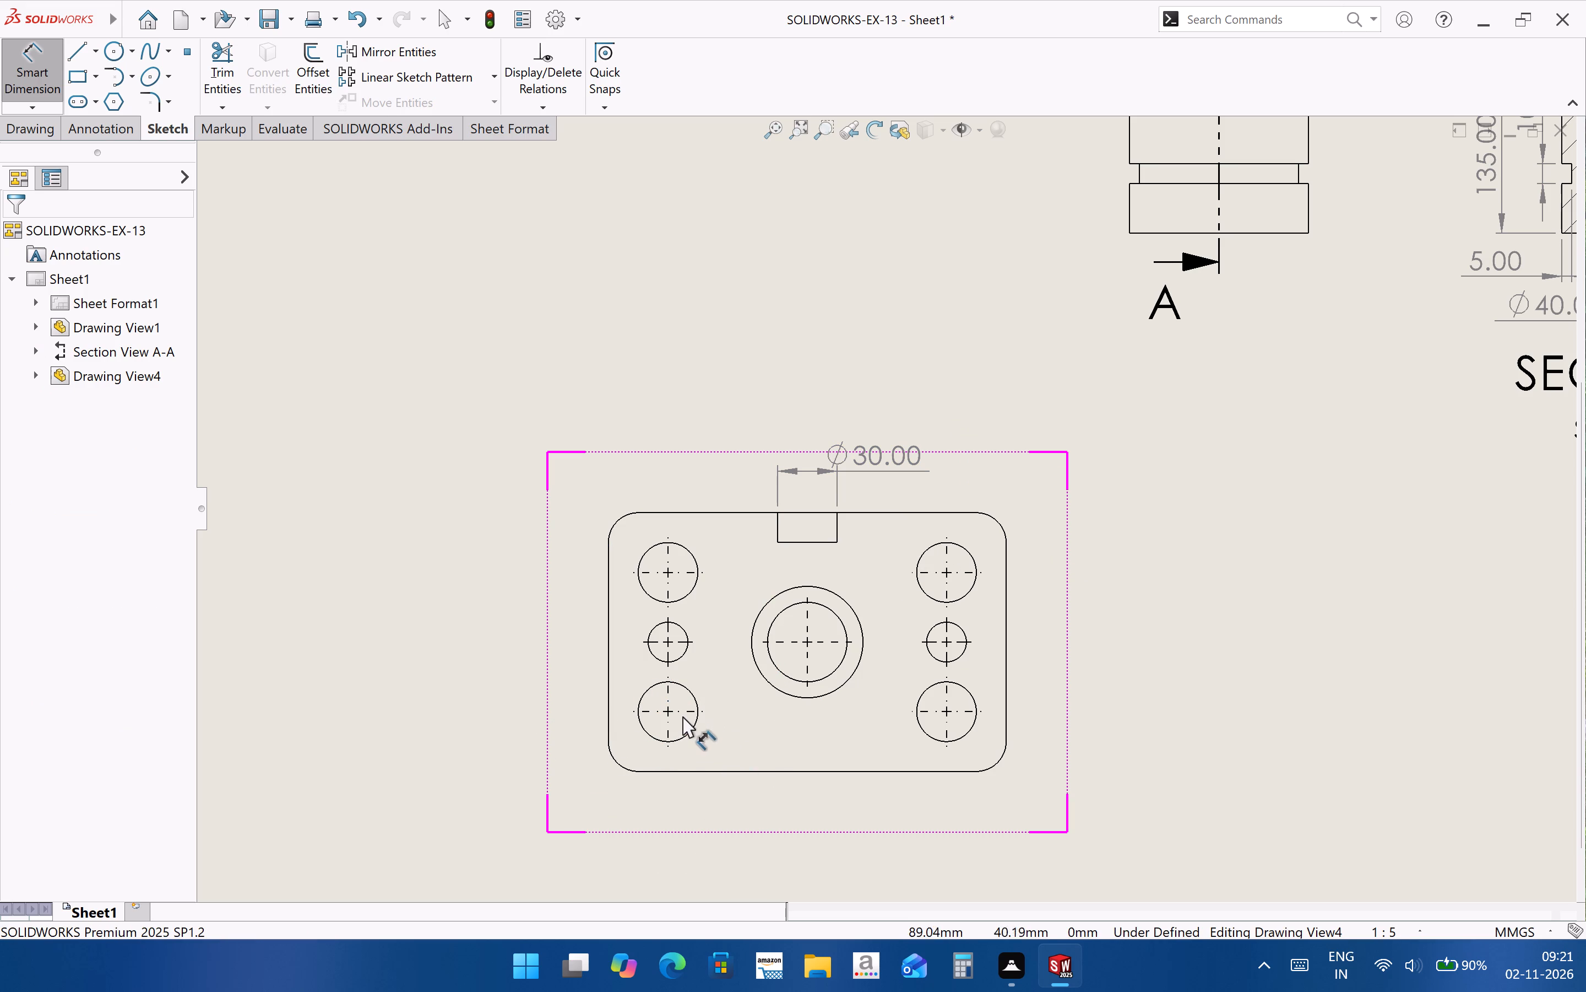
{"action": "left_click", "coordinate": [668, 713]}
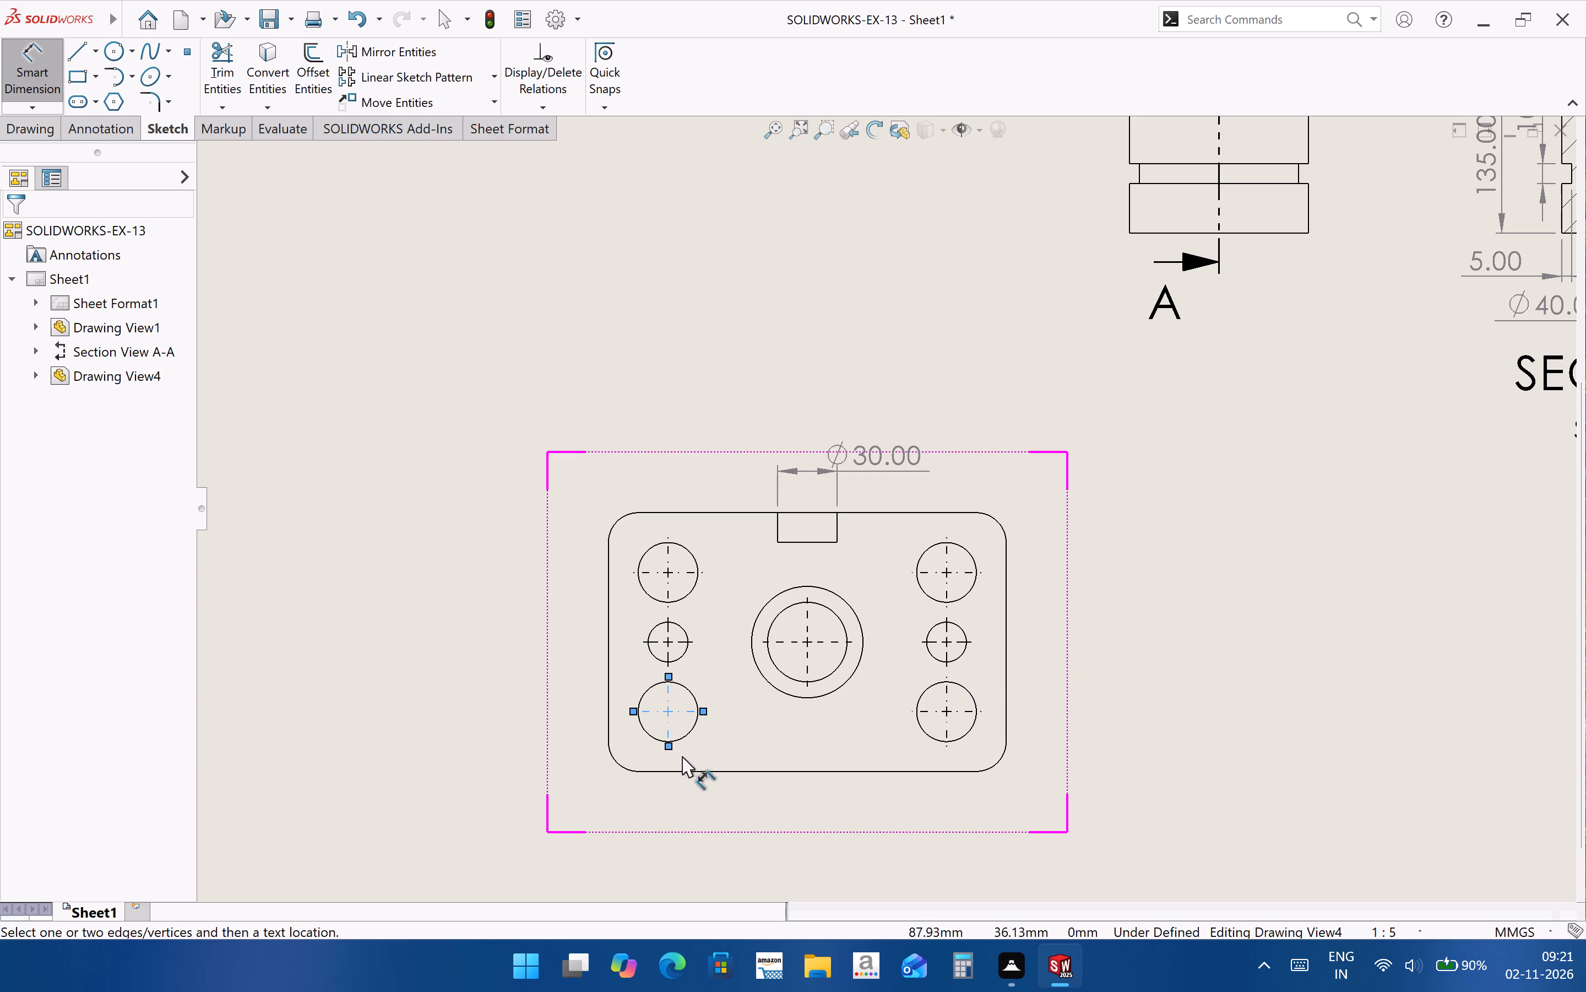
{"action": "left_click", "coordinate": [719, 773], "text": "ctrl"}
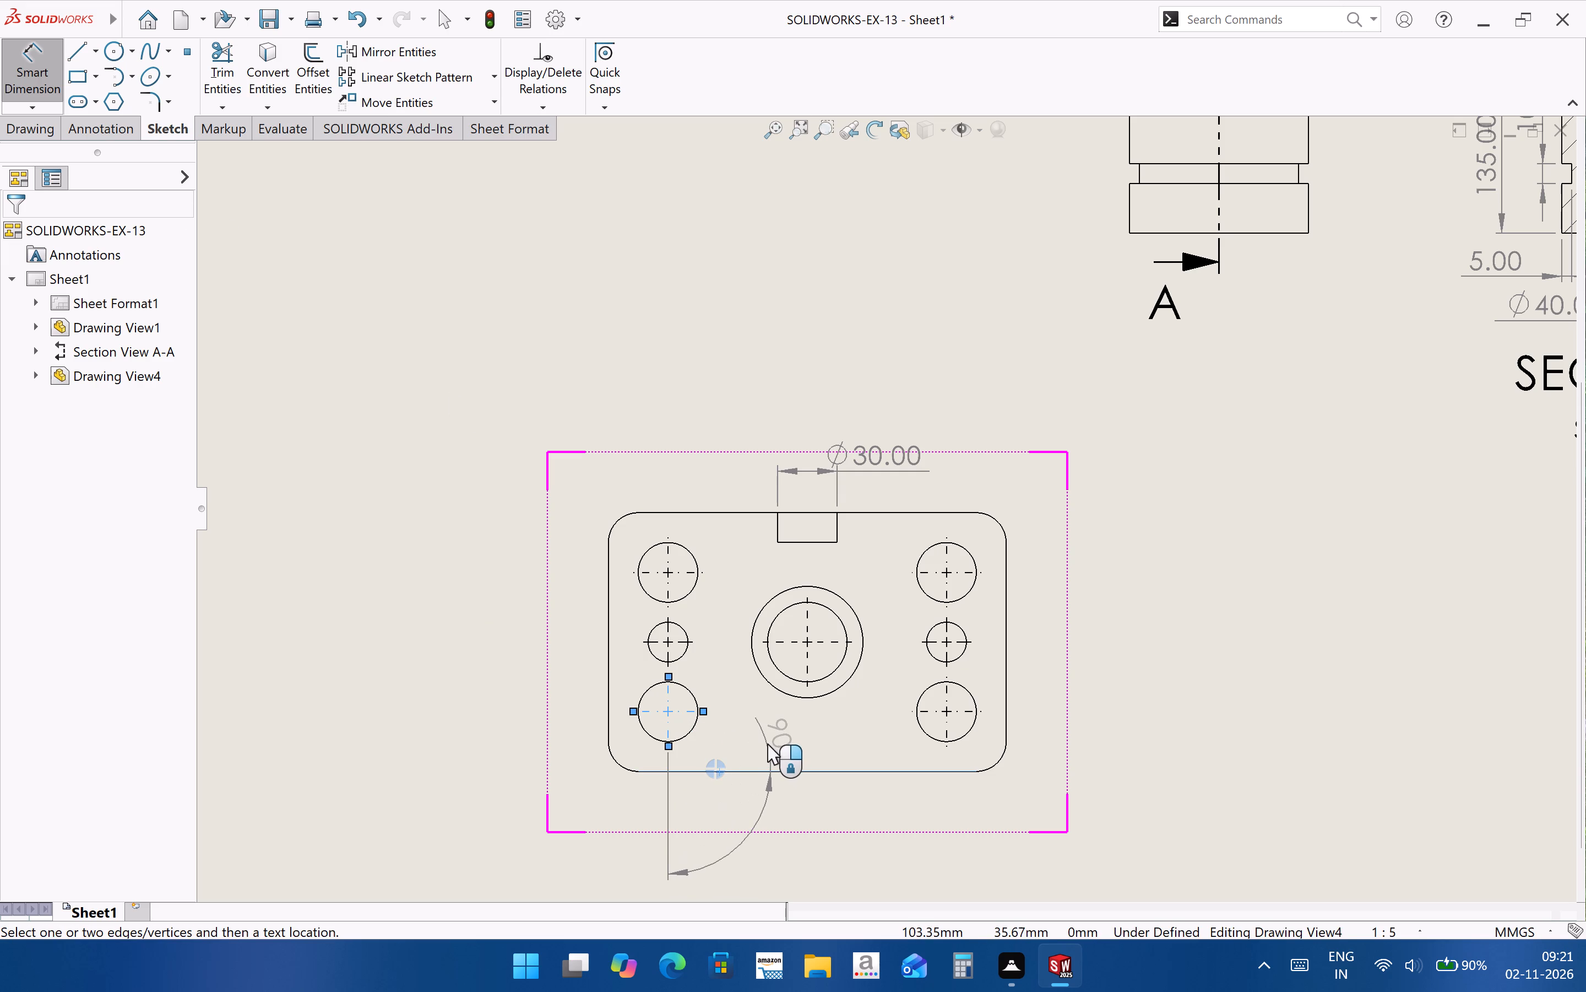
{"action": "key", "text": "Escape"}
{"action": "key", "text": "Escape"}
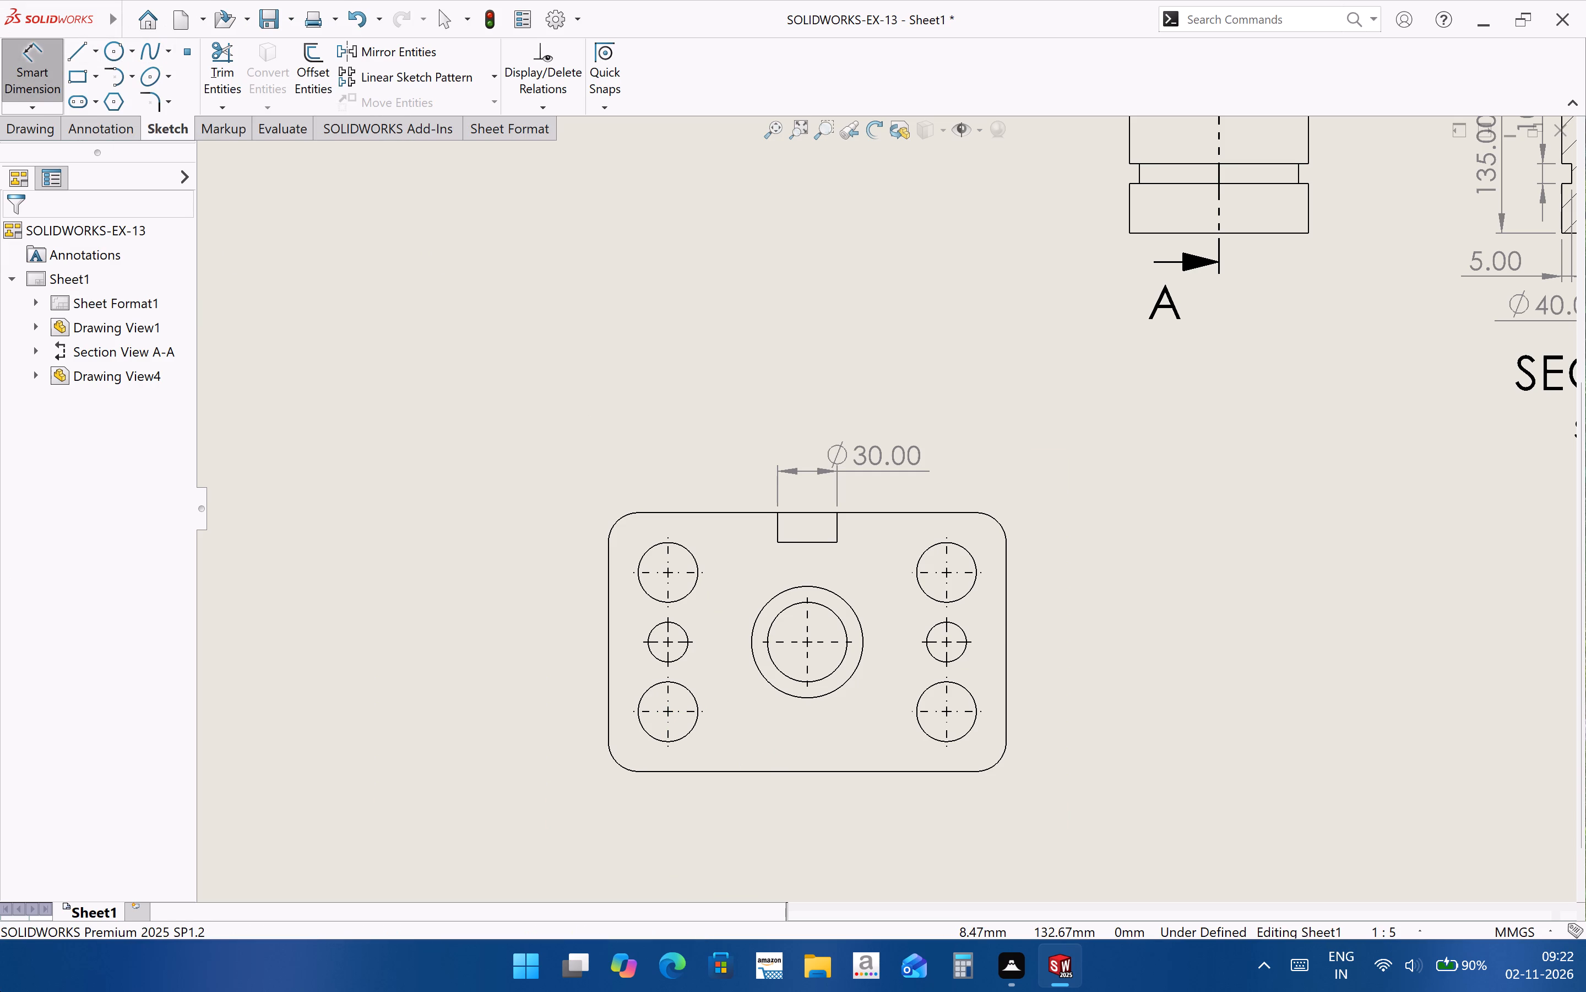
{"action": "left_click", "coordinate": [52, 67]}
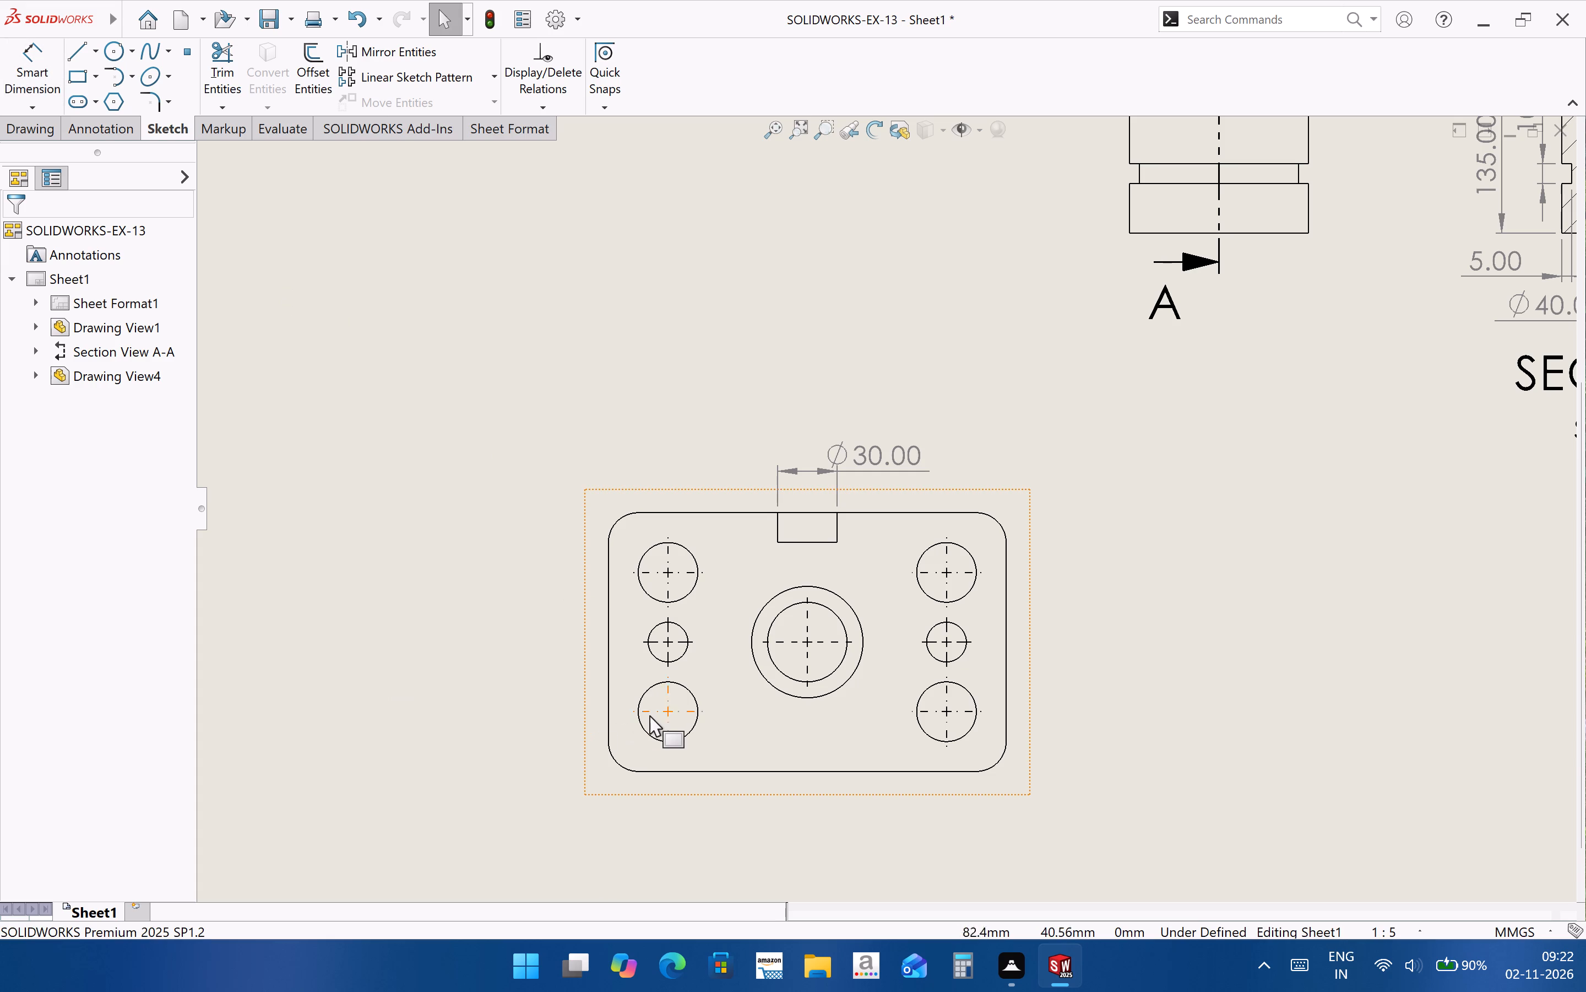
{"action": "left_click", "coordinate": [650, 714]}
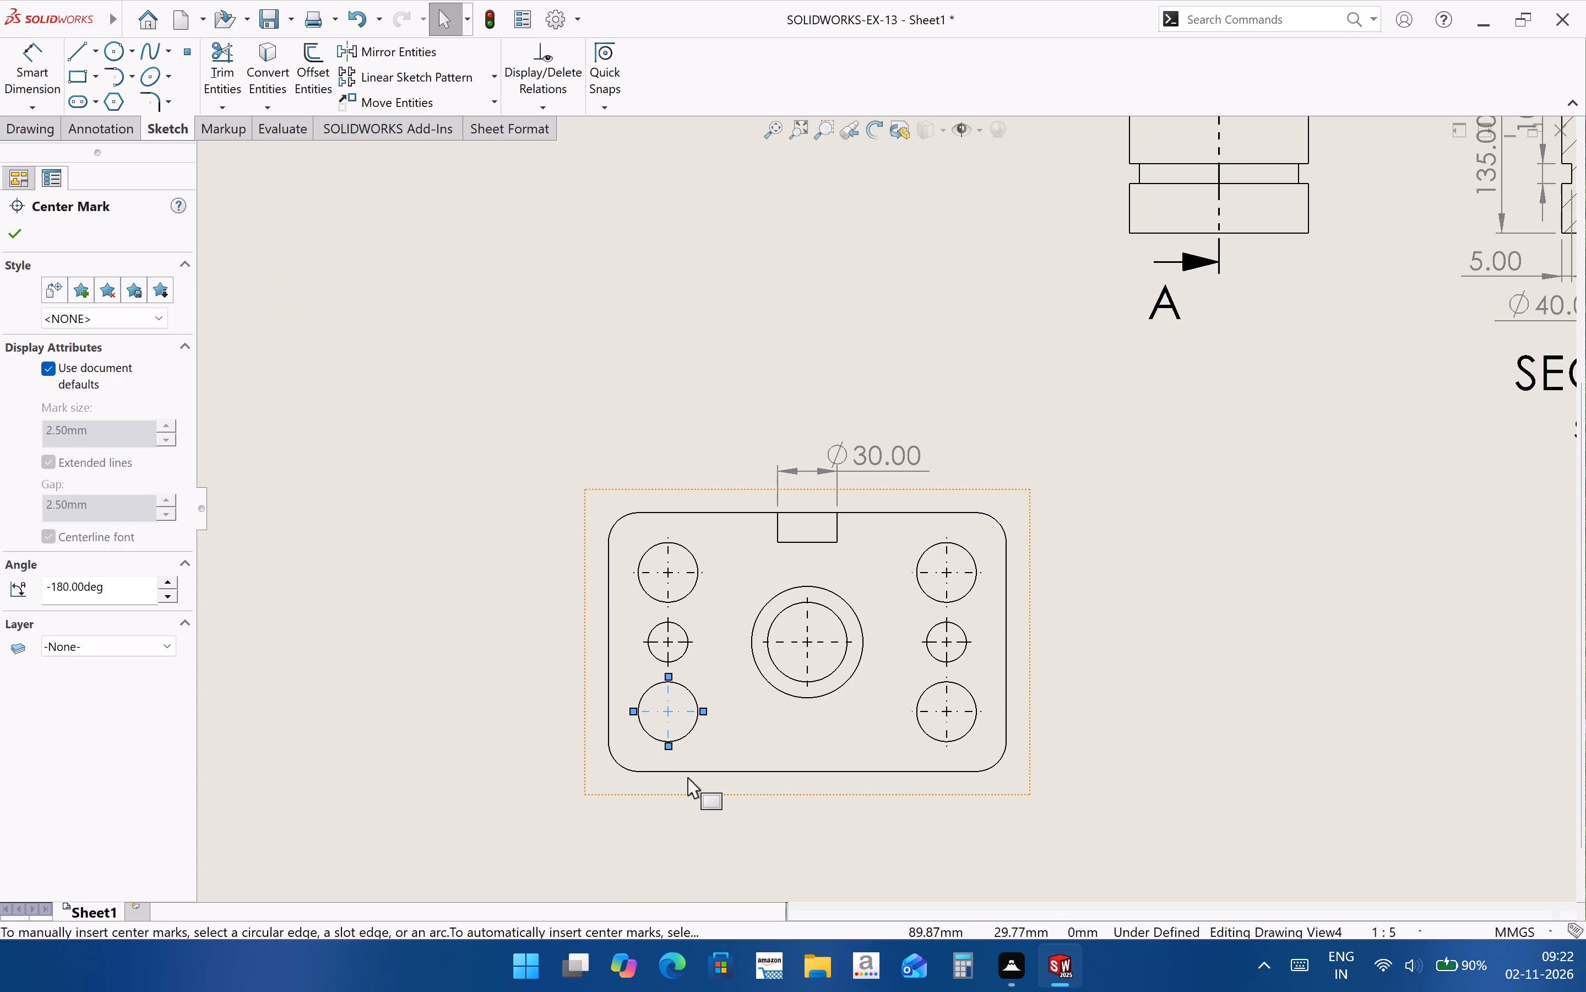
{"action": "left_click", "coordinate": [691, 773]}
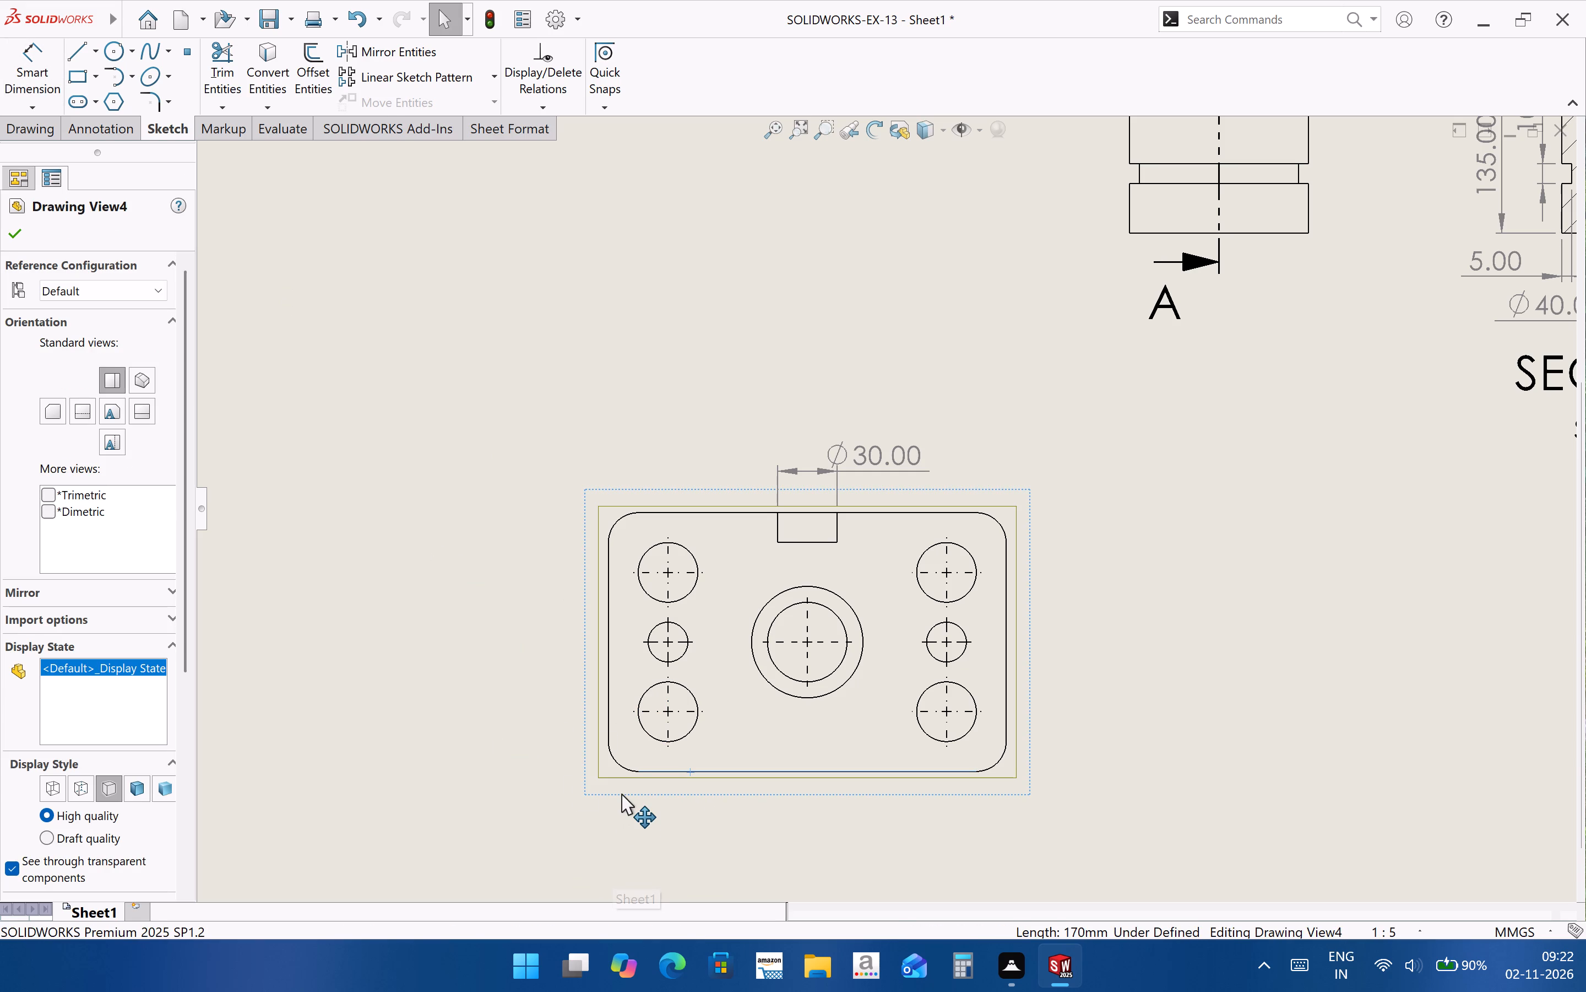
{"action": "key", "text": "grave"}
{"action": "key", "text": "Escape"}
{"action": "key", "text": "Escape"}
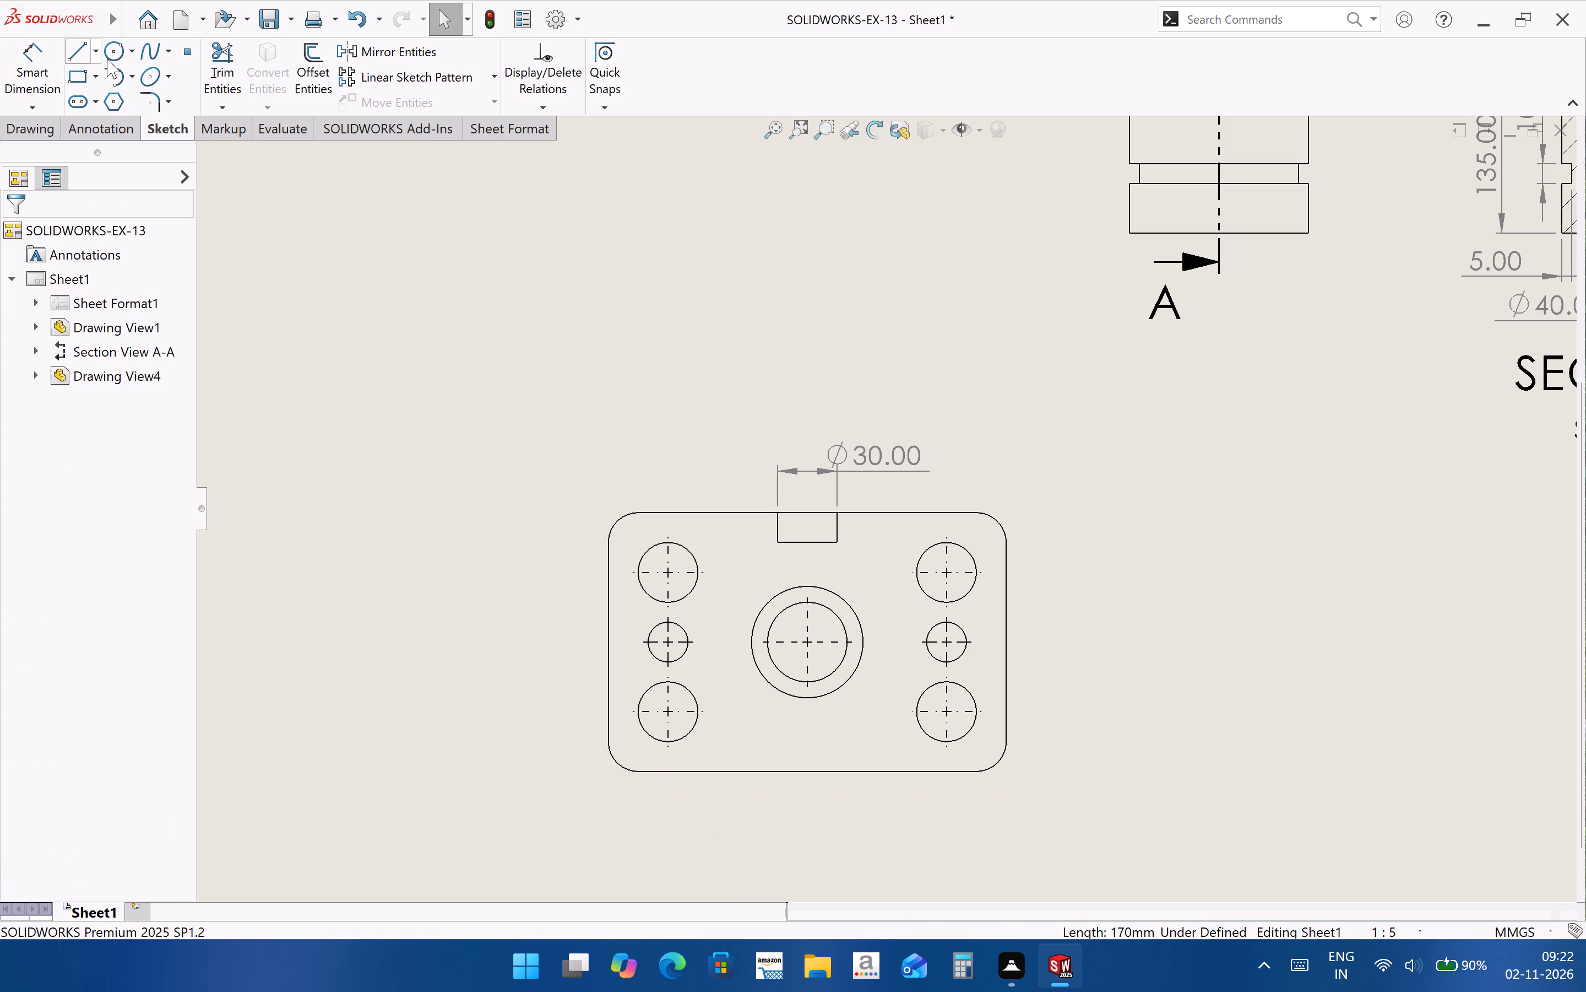
Sketch a horizontal centerline across the top view's plate, about 200 mm long and about 29 mm above its lower edge.
{"action": "left_click", "coordinate": [91, 55]}
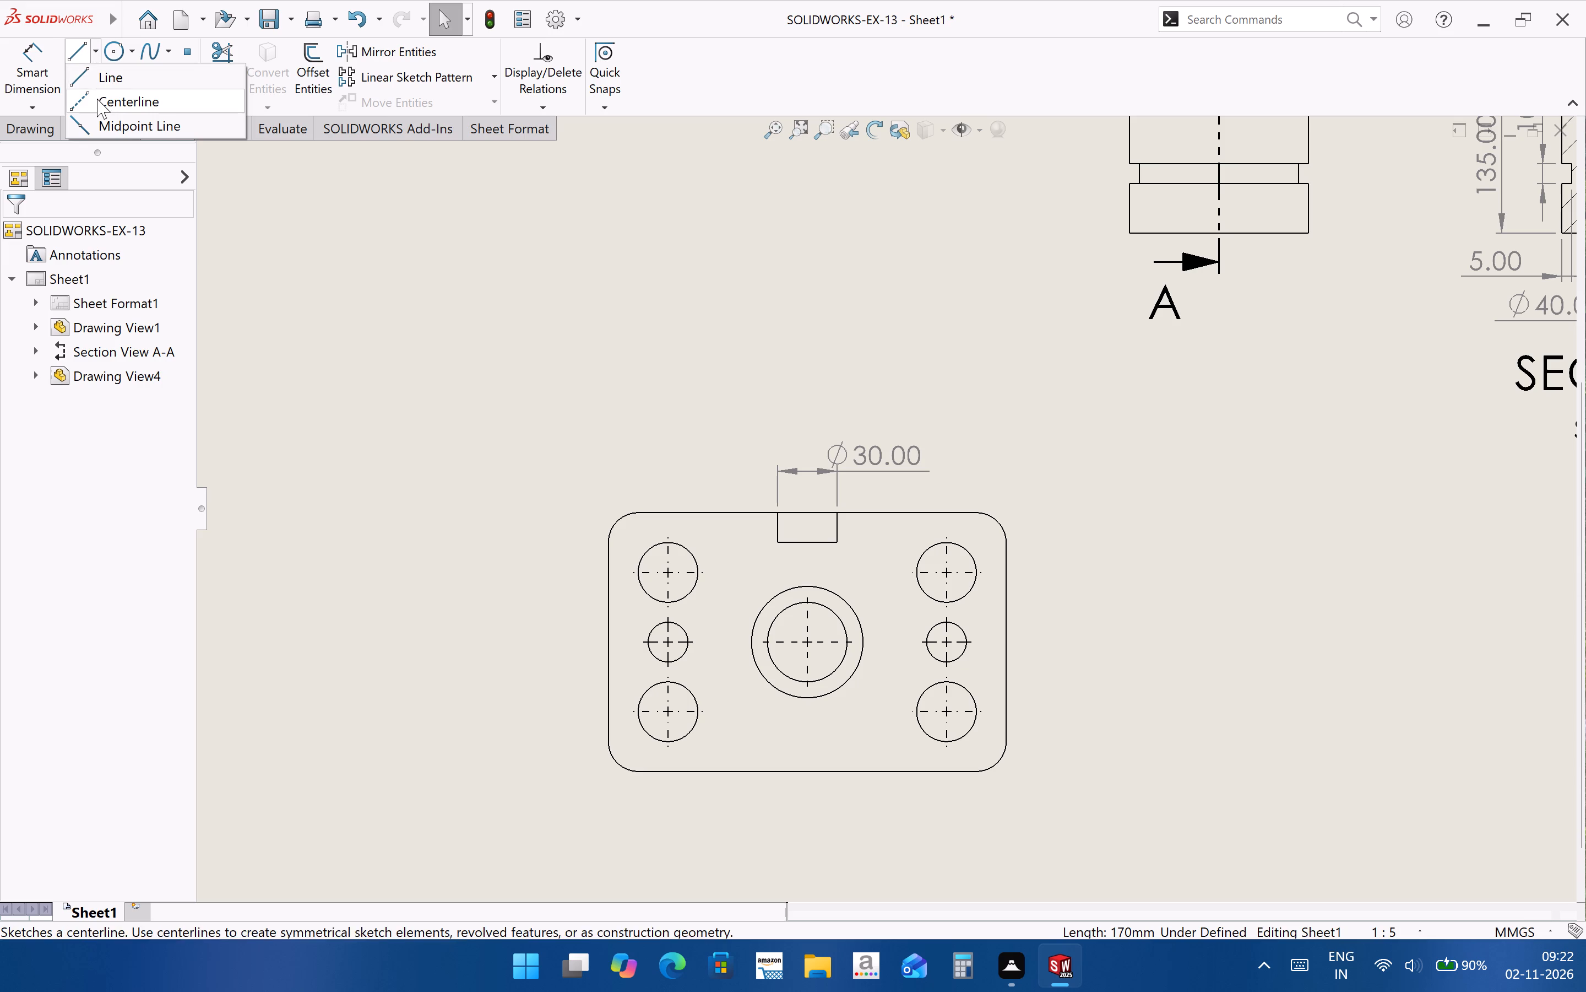
{"action": "left_click", "coordinate": [97, 99]}
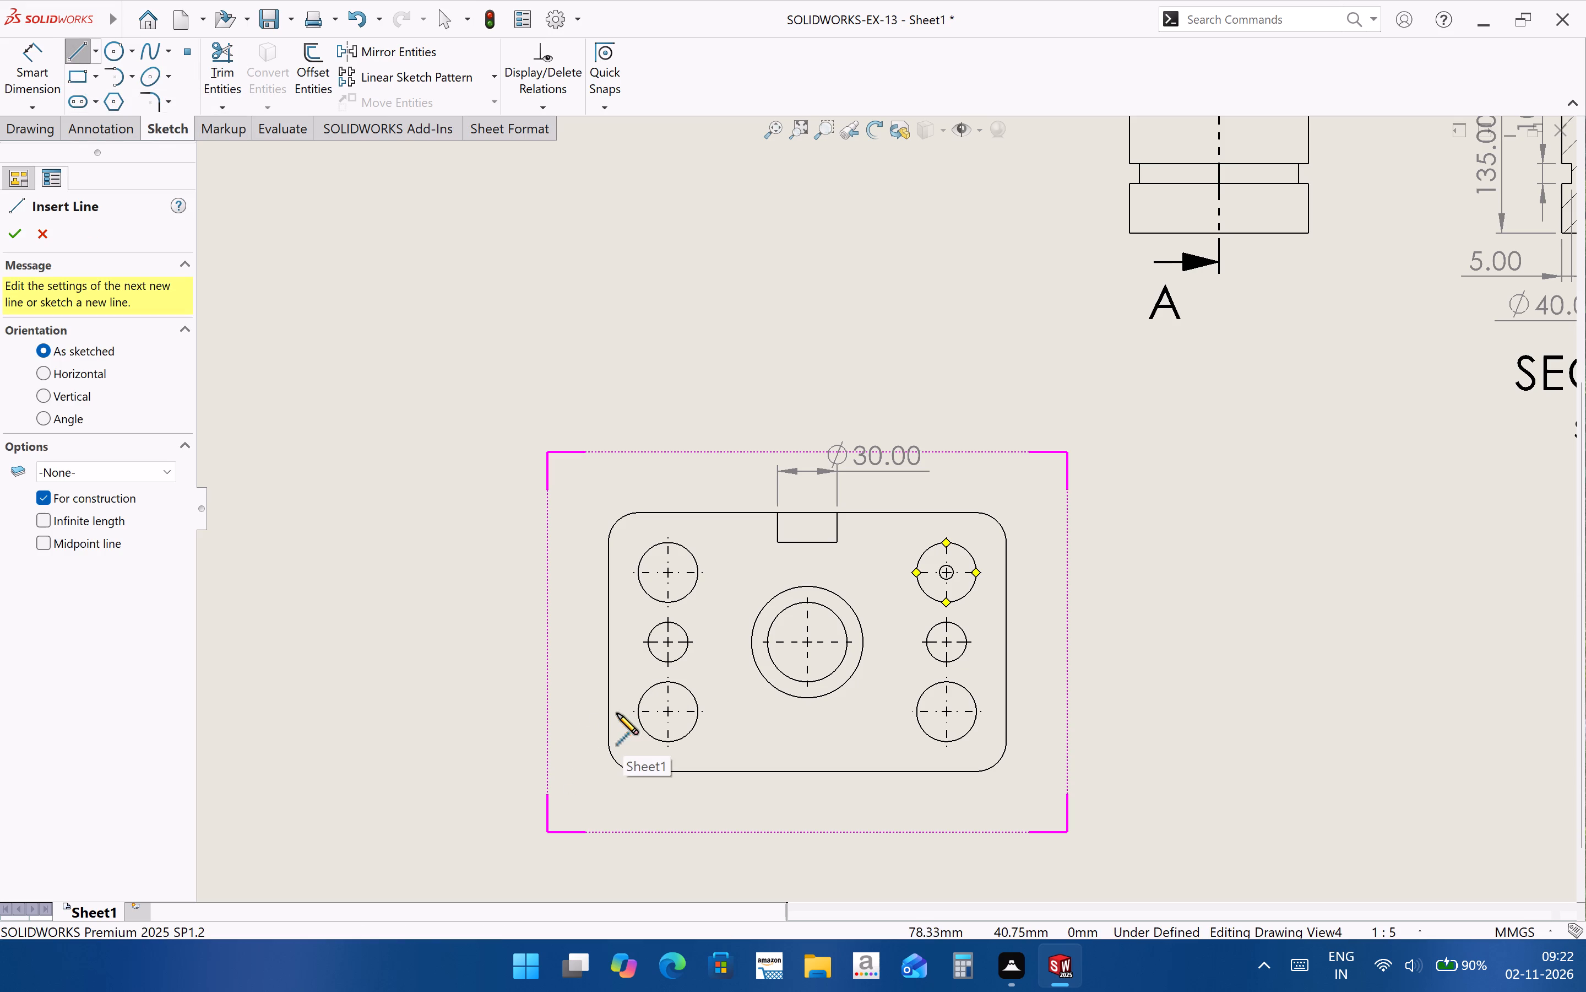
{"action": "left_click", "coordinate": [609, 713]}
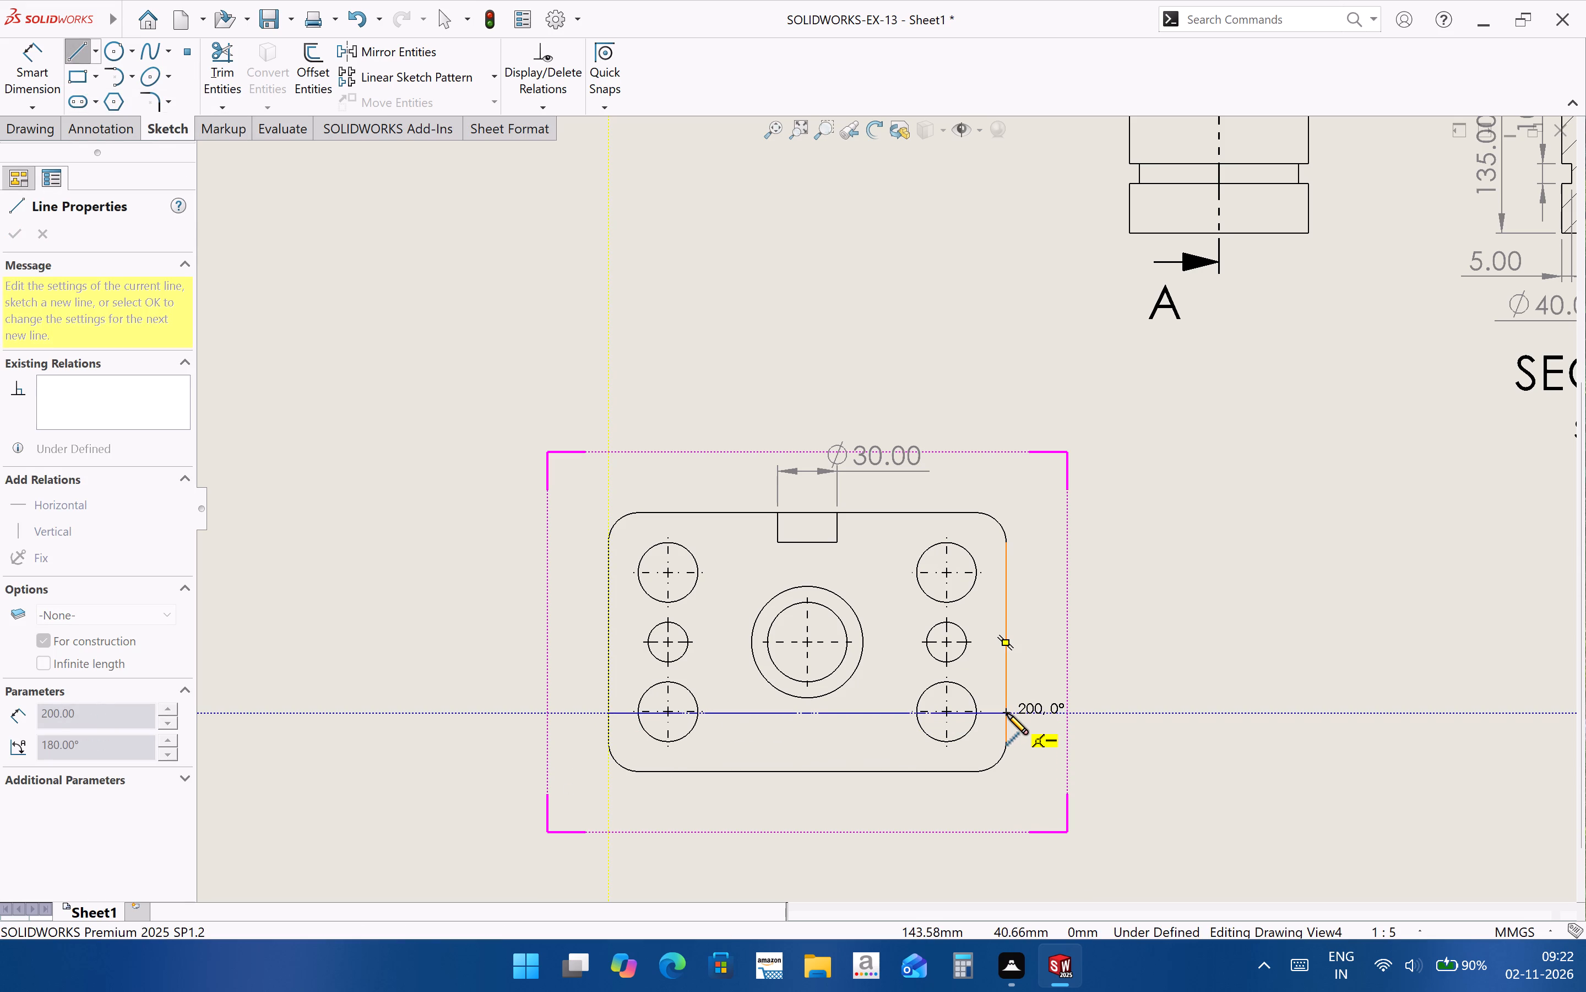
{"action": "left_click", "coordinate": [1007, 713]}
{"action": "key", "text": "Escape"}
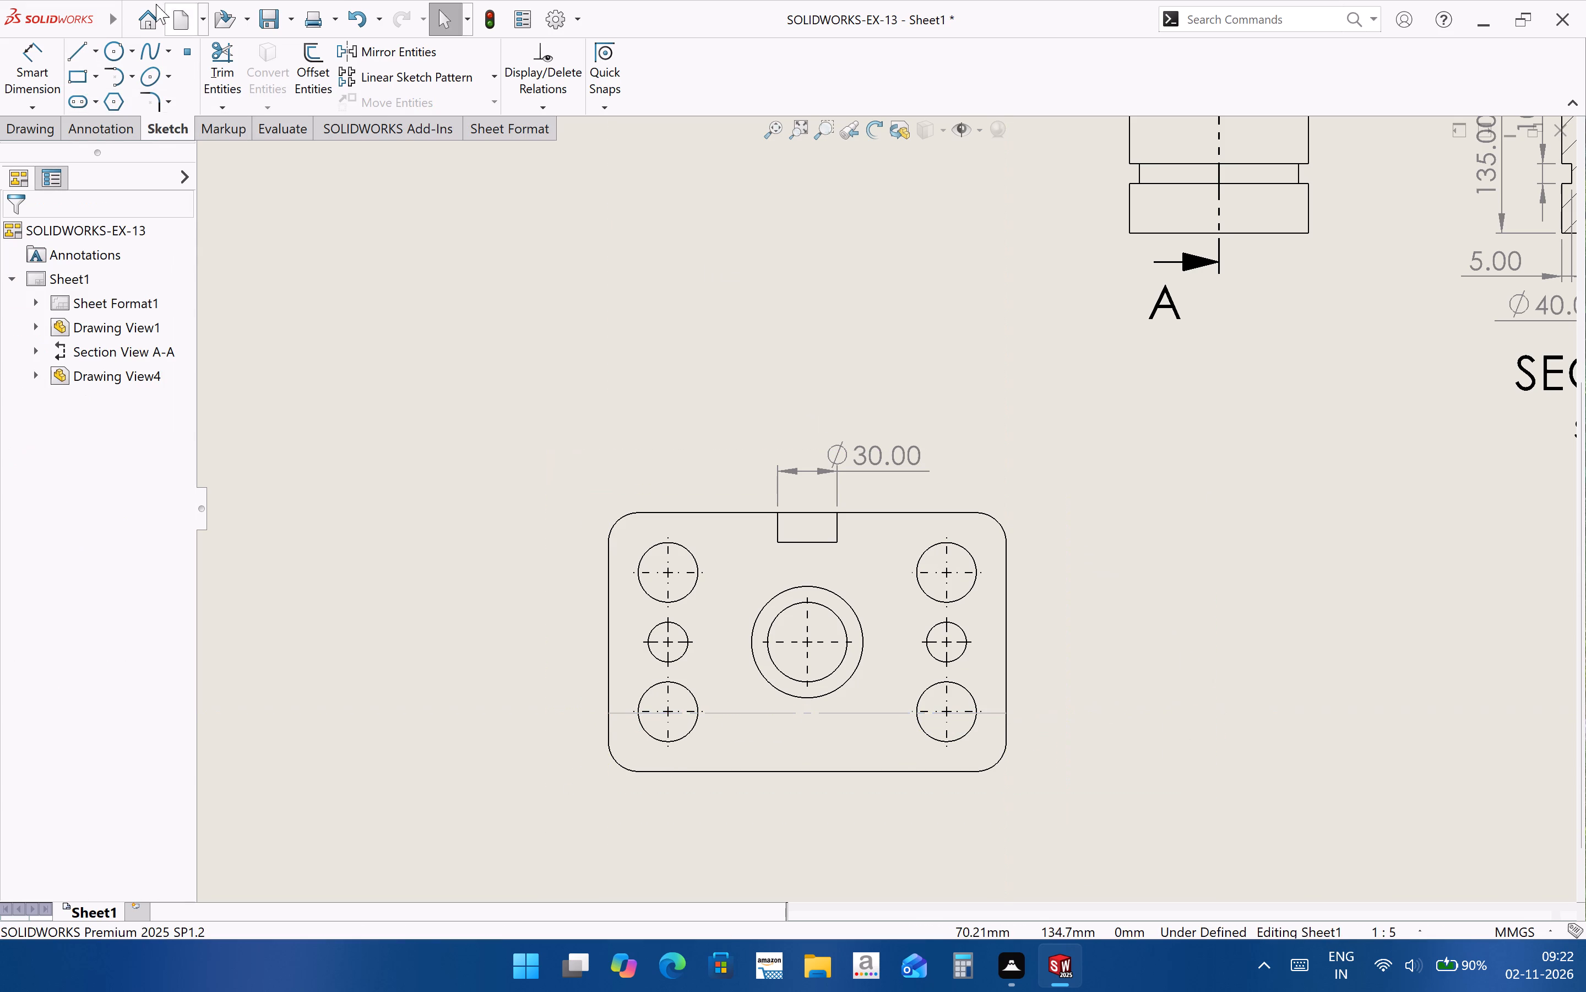
Dimension the horizontal centerline from the plate's lower edge and set the distance to 30 mm.
{"action": "left_click", "coordinate": [39, 67]}
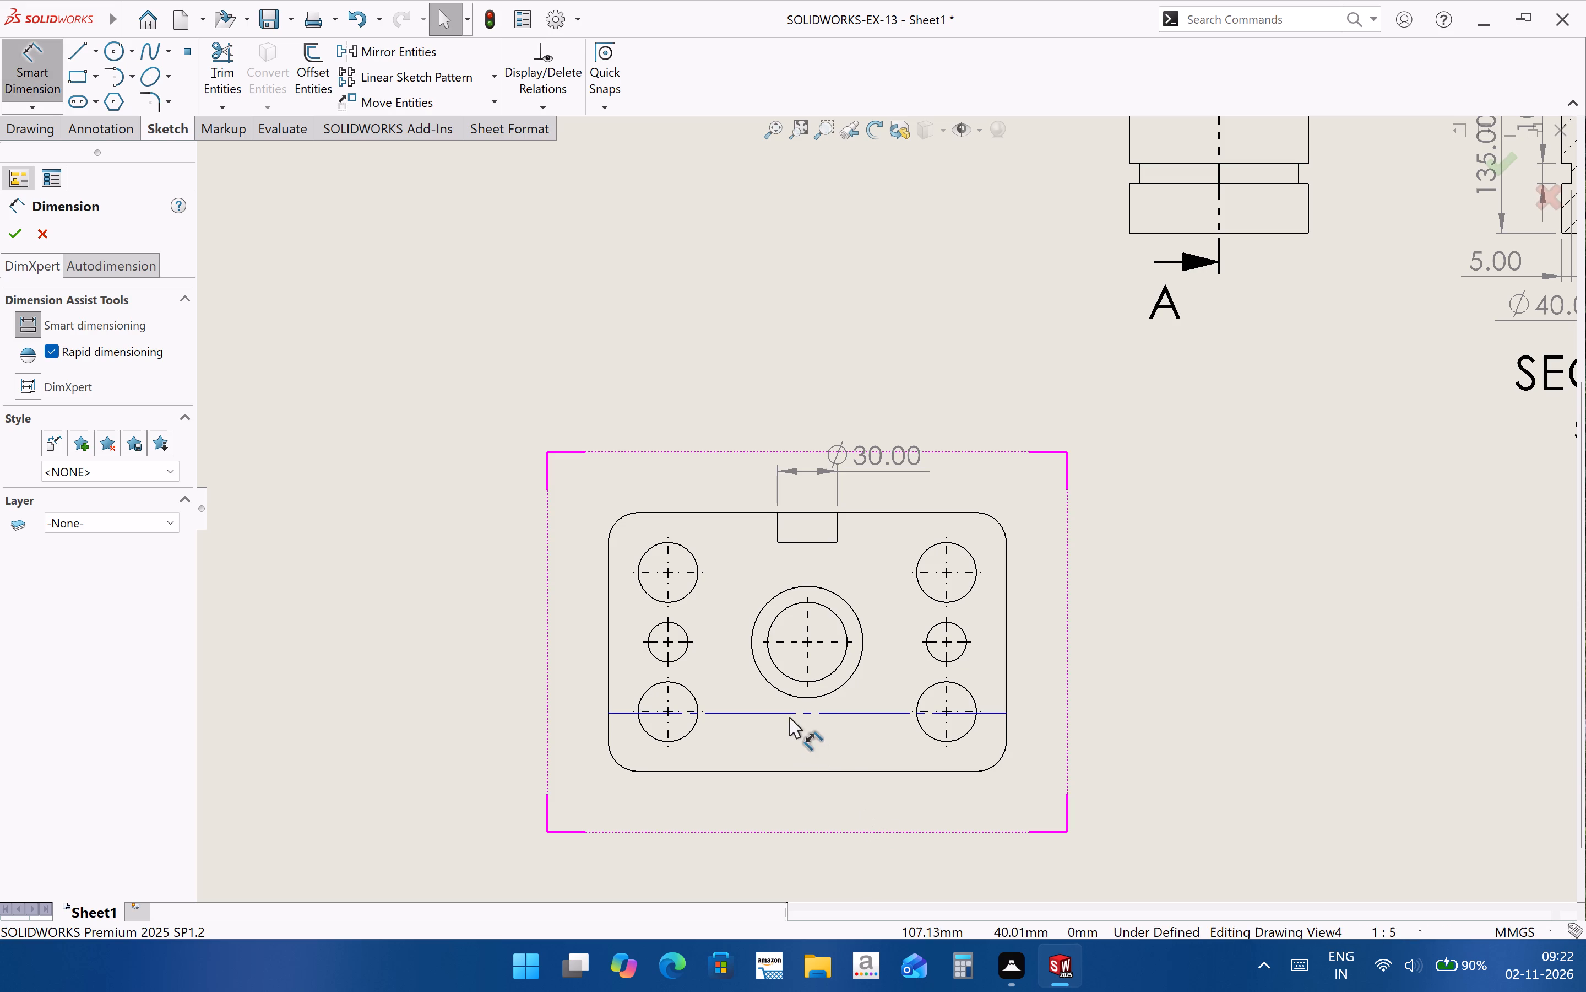
{"action": "left_click", "coordinate": [789, 716]}
{"action": "left_click", "coordinate": [796, 773]}
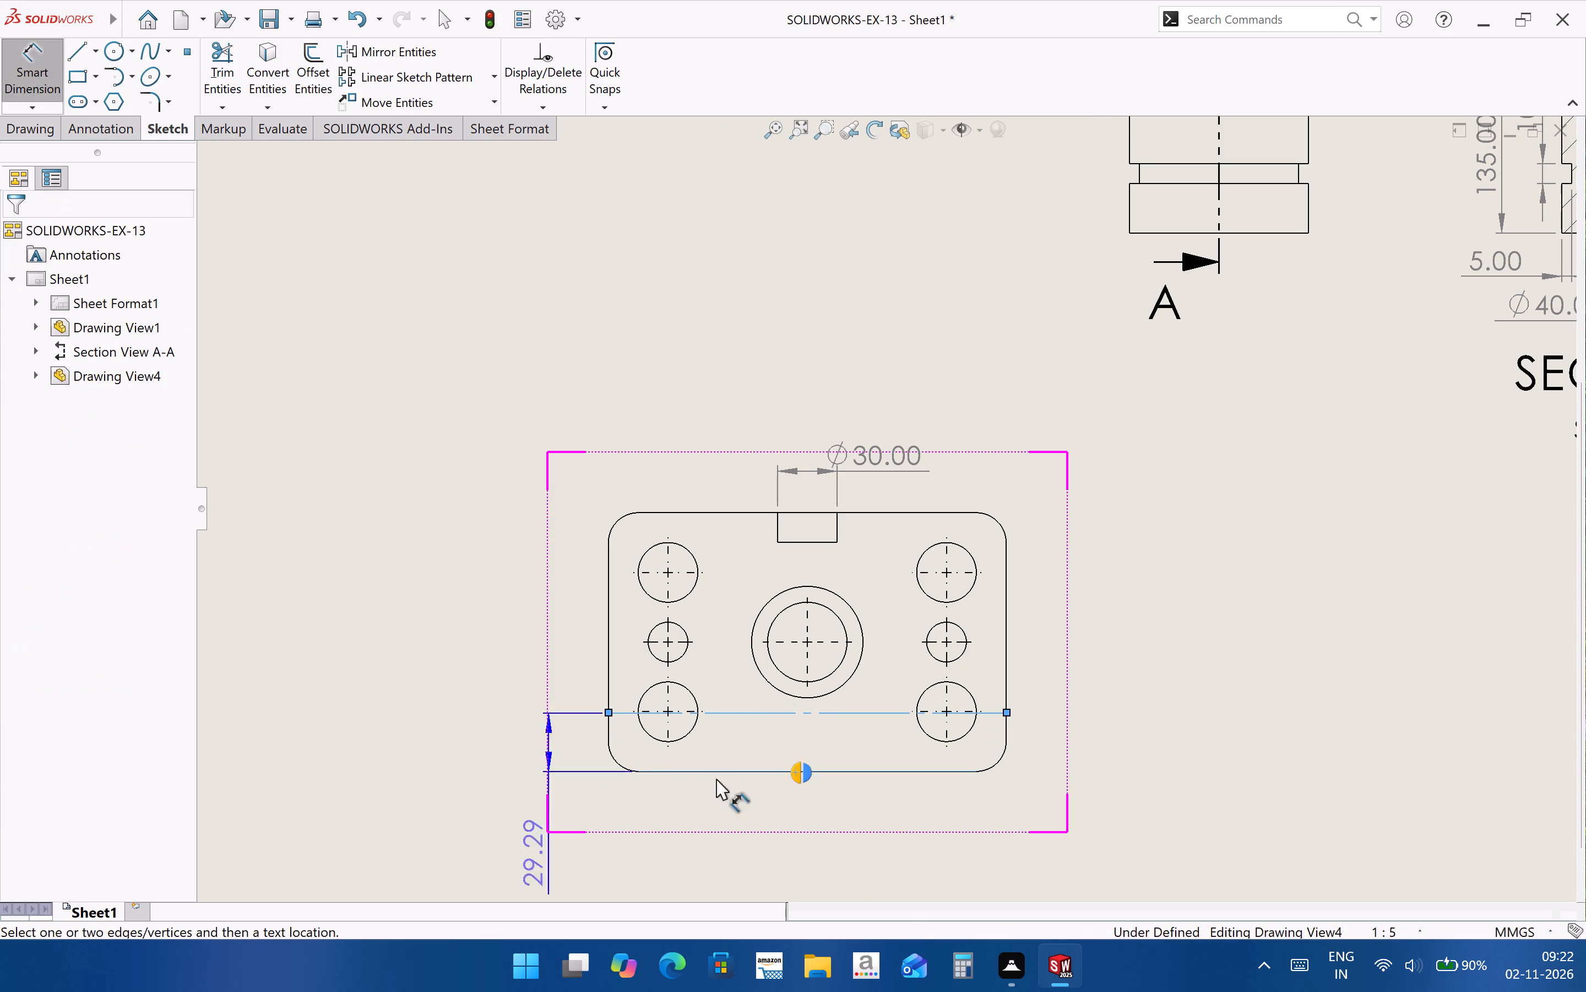
{"action": "left_click", "coordinate": [586, 782]}
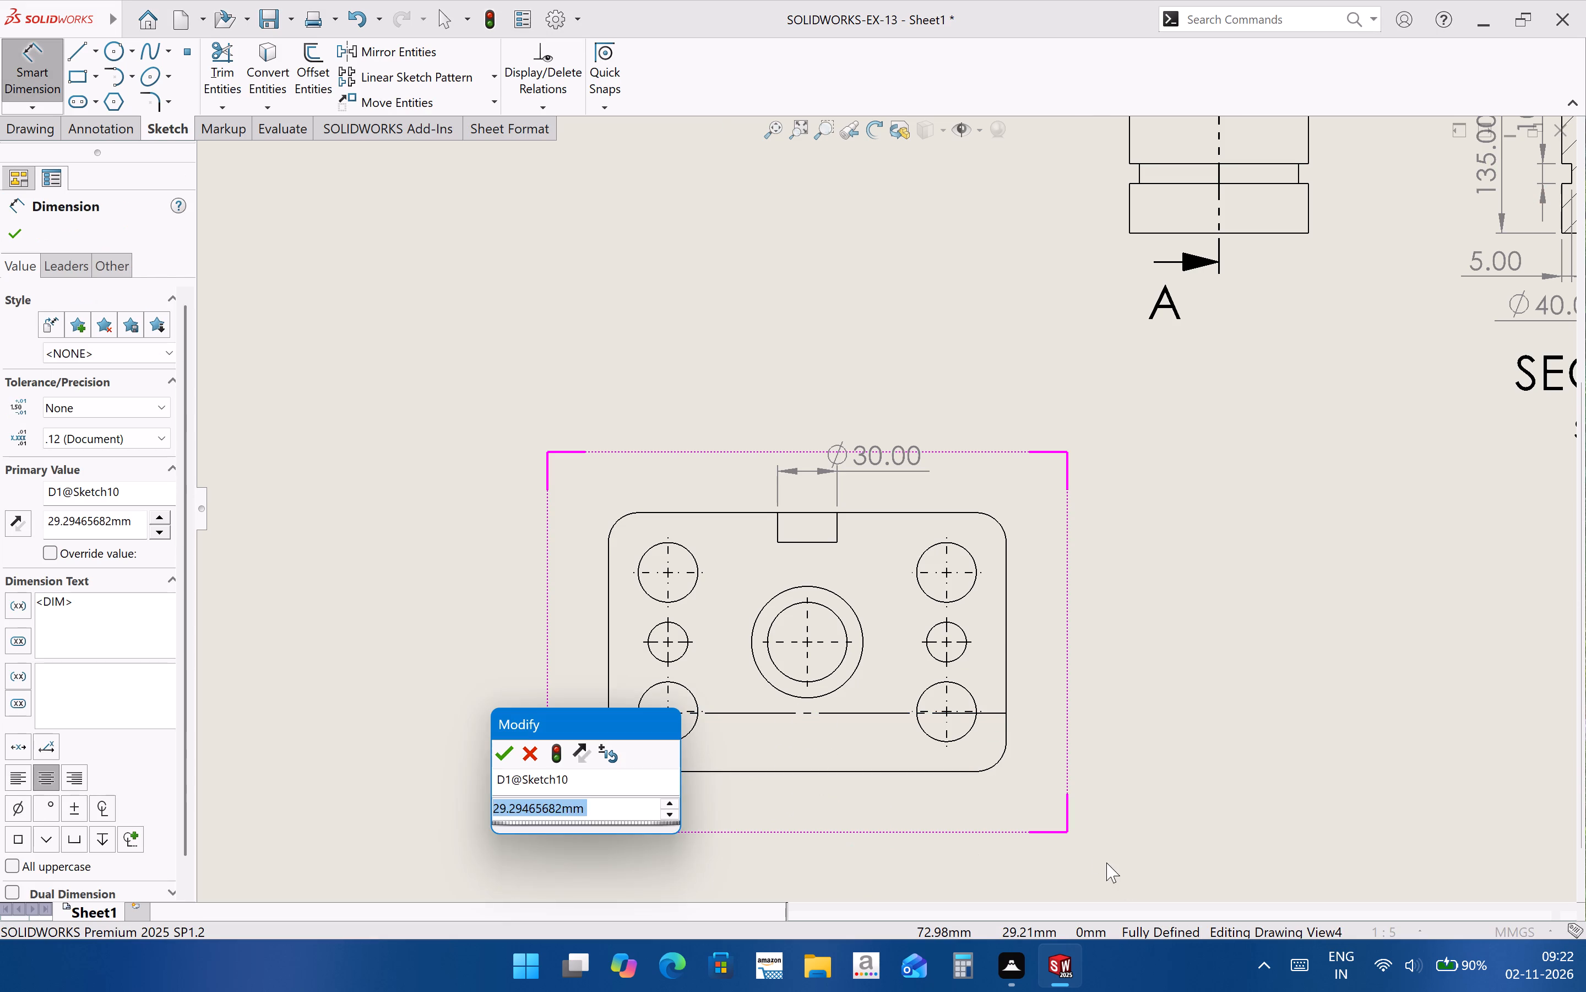
{"action": "type", "text": "30"}
{"action": "key", "text": "Return"}
{"action": "left_click", "coordinate": [1106, 862]}
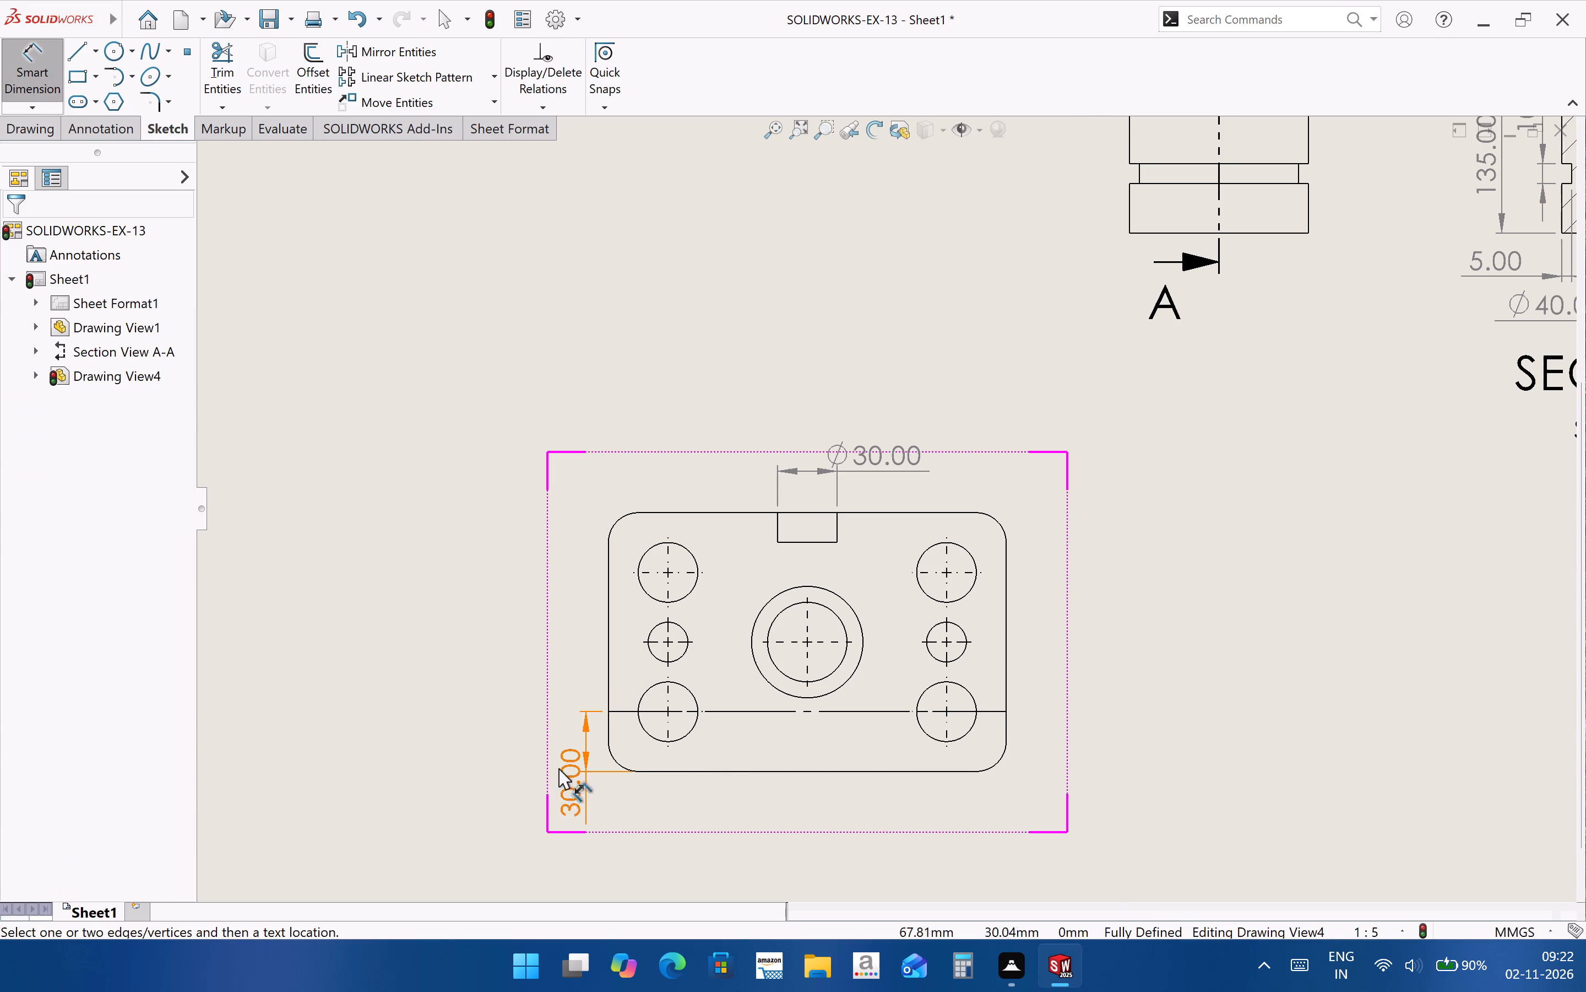
Sketch a vertical centerline through the left hole column, about 130 mm long and about 30 mm from the plate's left edge.
{"action": "scroll", "coordinate": [634, 746], "scroll_direction": "down", "scroll_amount": 2}
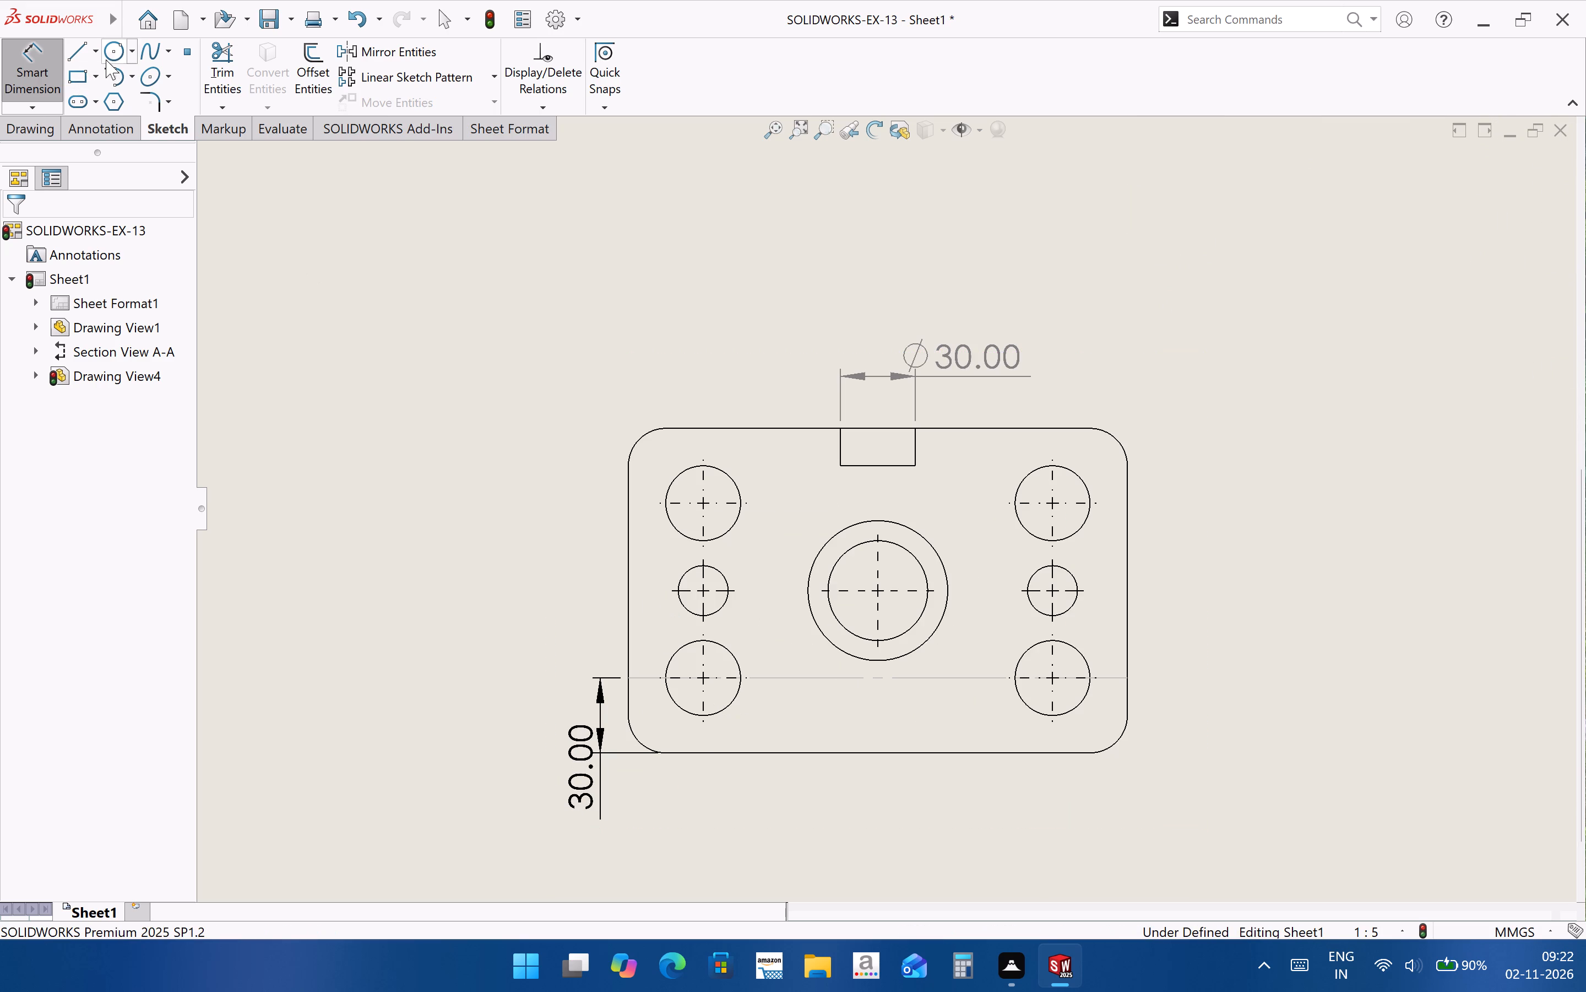
{"action": "left_click", "coordinate": [100, 48]}
{"action": "left_click", "coordinate": [113, 91]}
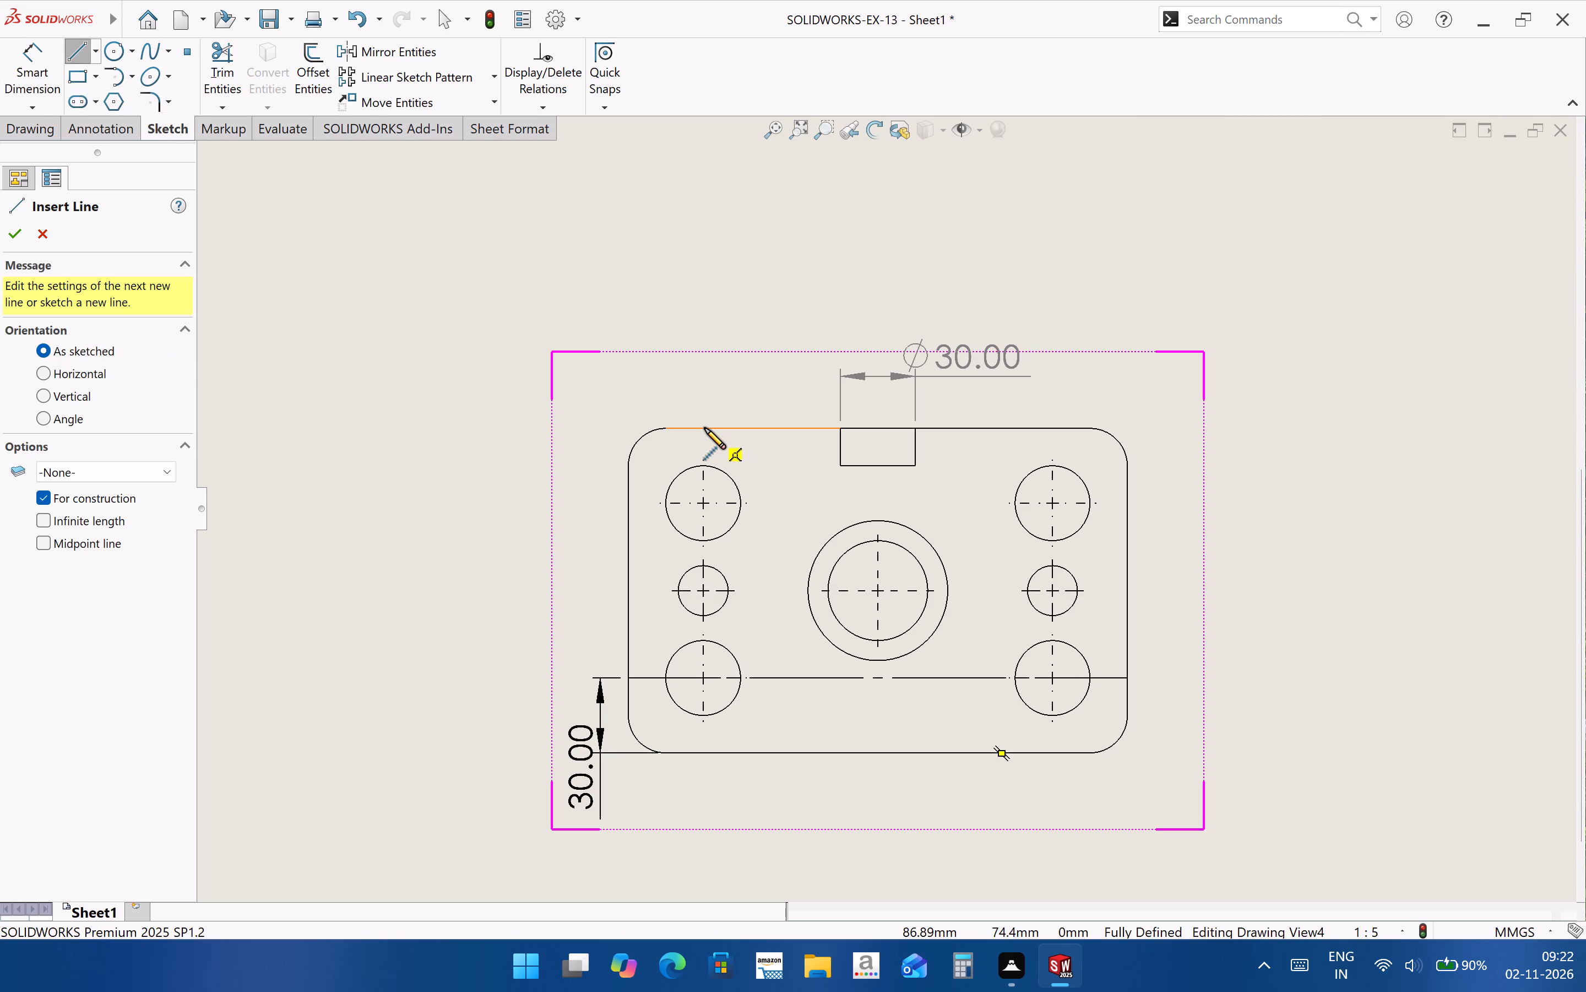
{"action": "left_click", "coordinate": [704, 428]}
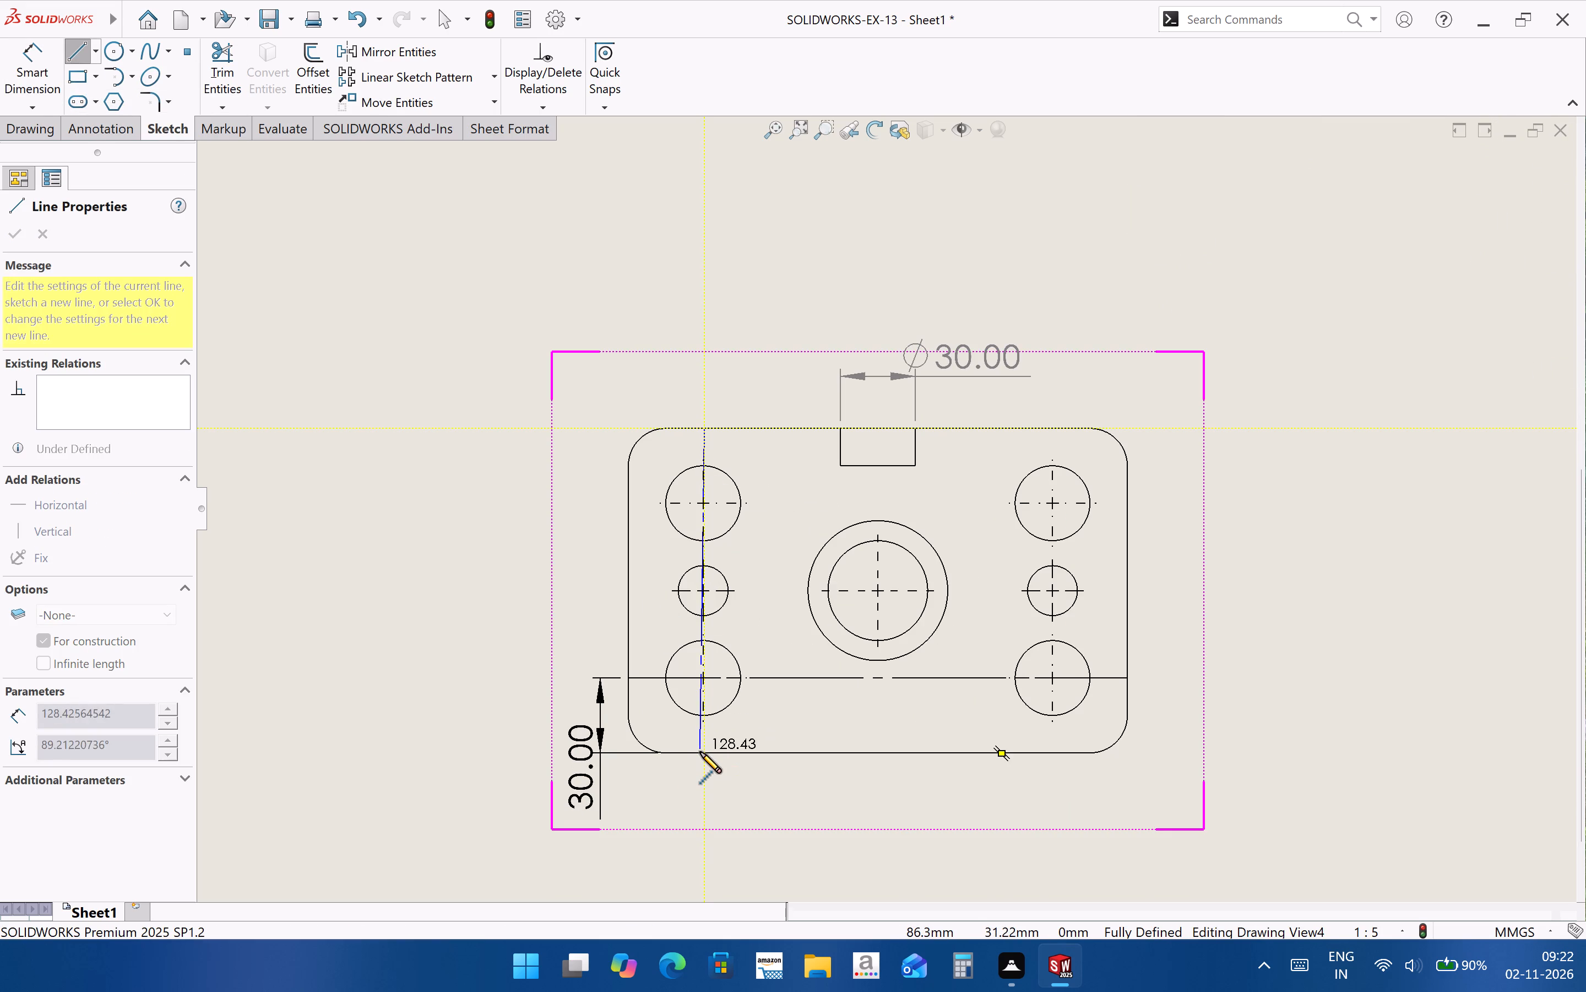
{"action": "left_click", "coordinate": [703, 752]}
{"action": "key", "text": "Escape"}
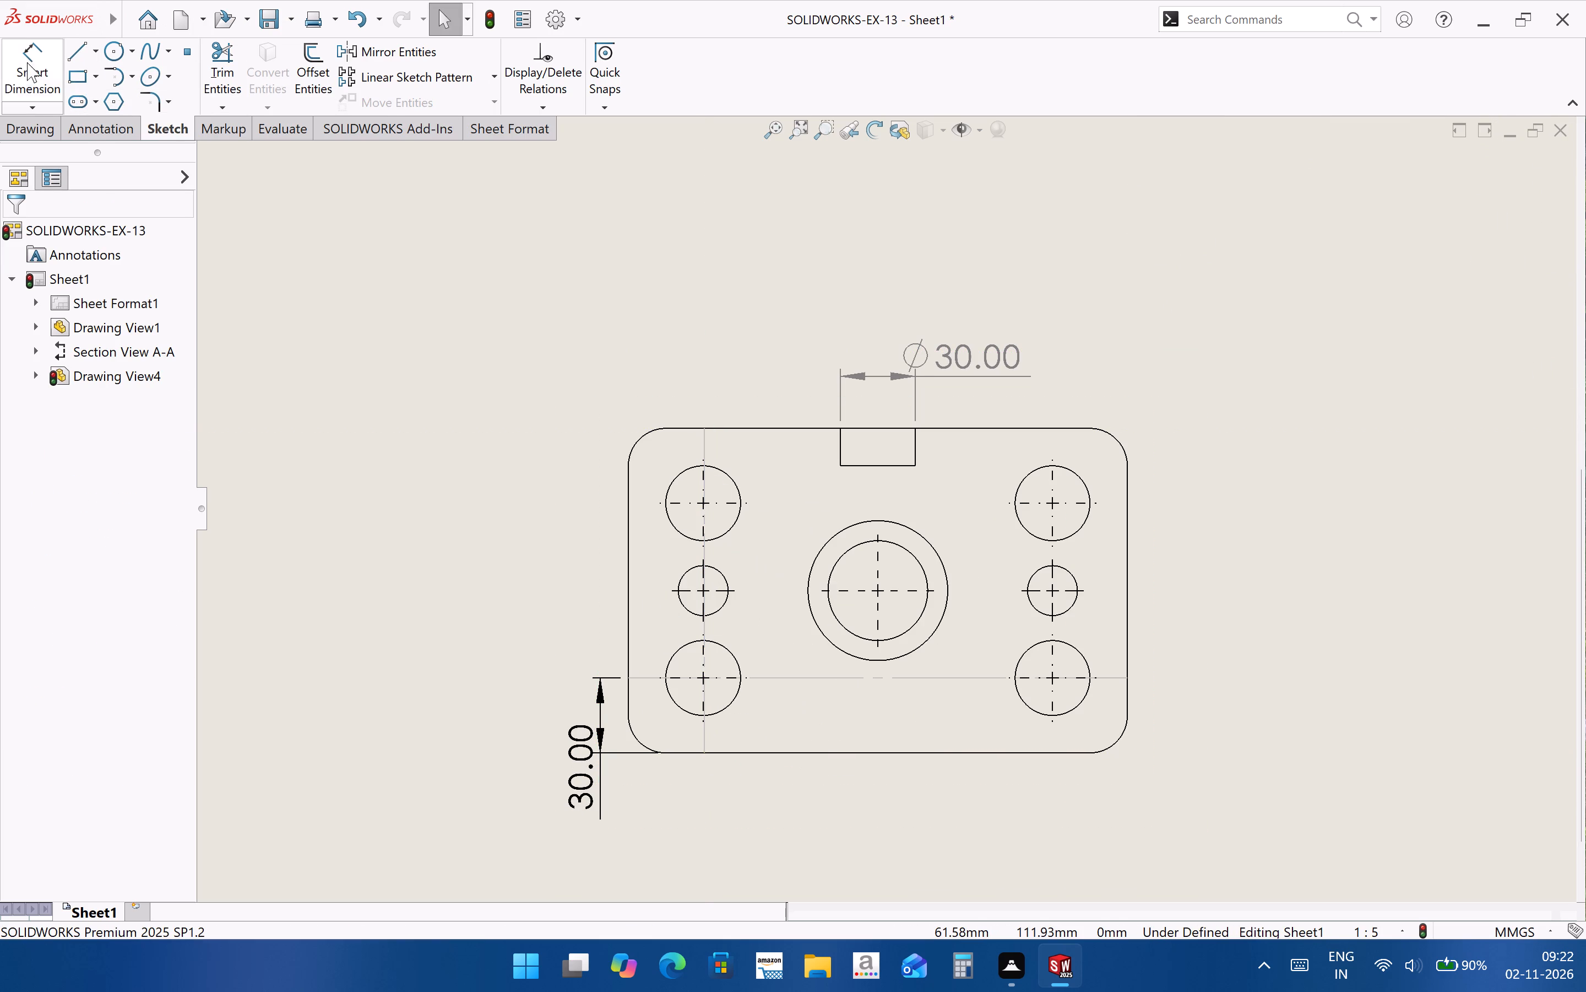
Dimension the vertical centerline from the plate's left edge, below the plate, and set the distance to 30 mm.
{"action": "left_click", "coordinate": [23, 64]}
{"action": "left_click", "coordinate": [706, 745]}
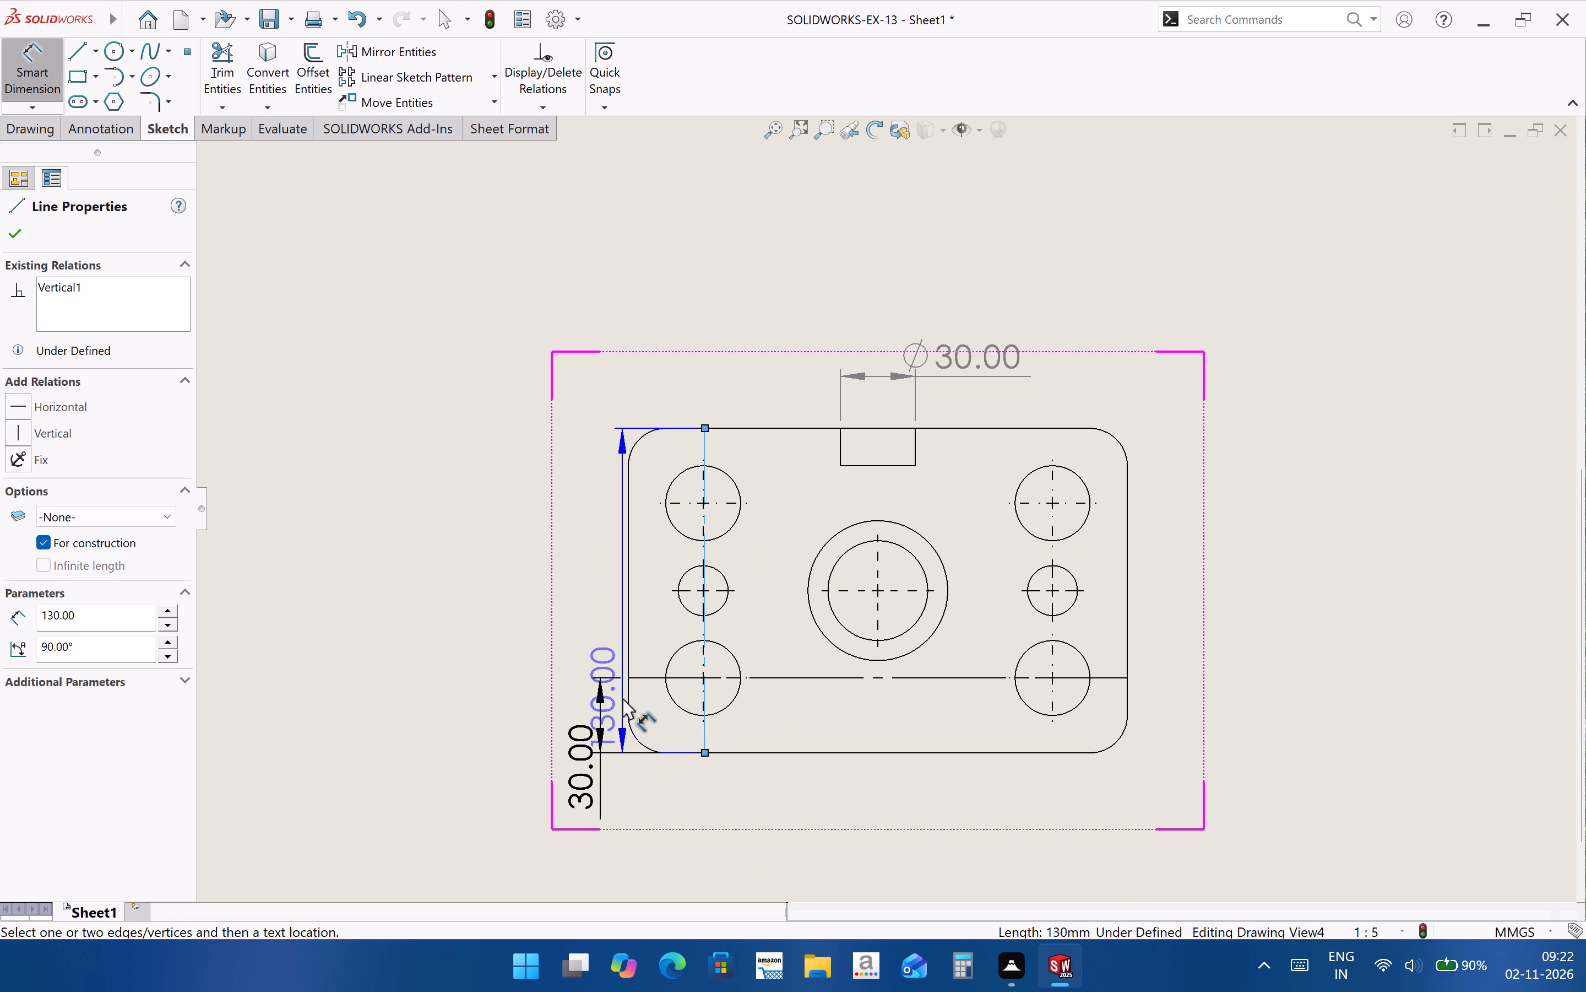
{"action": "left_click", "coordinate": [629, 698]}
{"action": "left_click", "coordinate": [665, 801]}
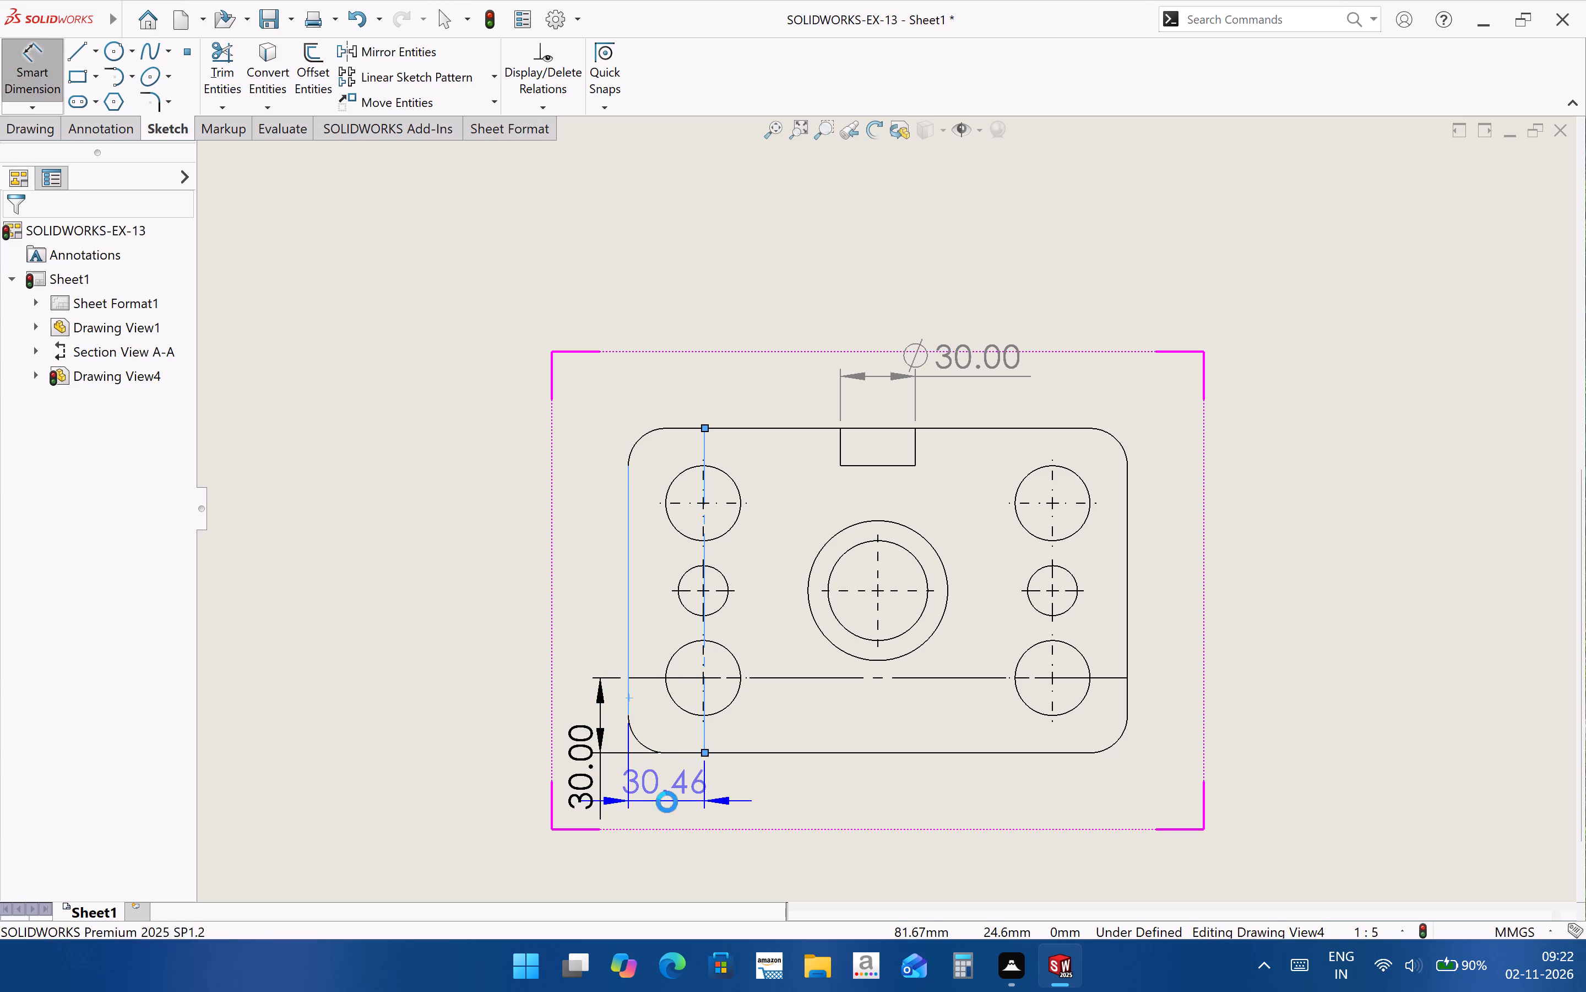
{"action": "type", "text": "30"}
{"action": "key", "text": "Return"}
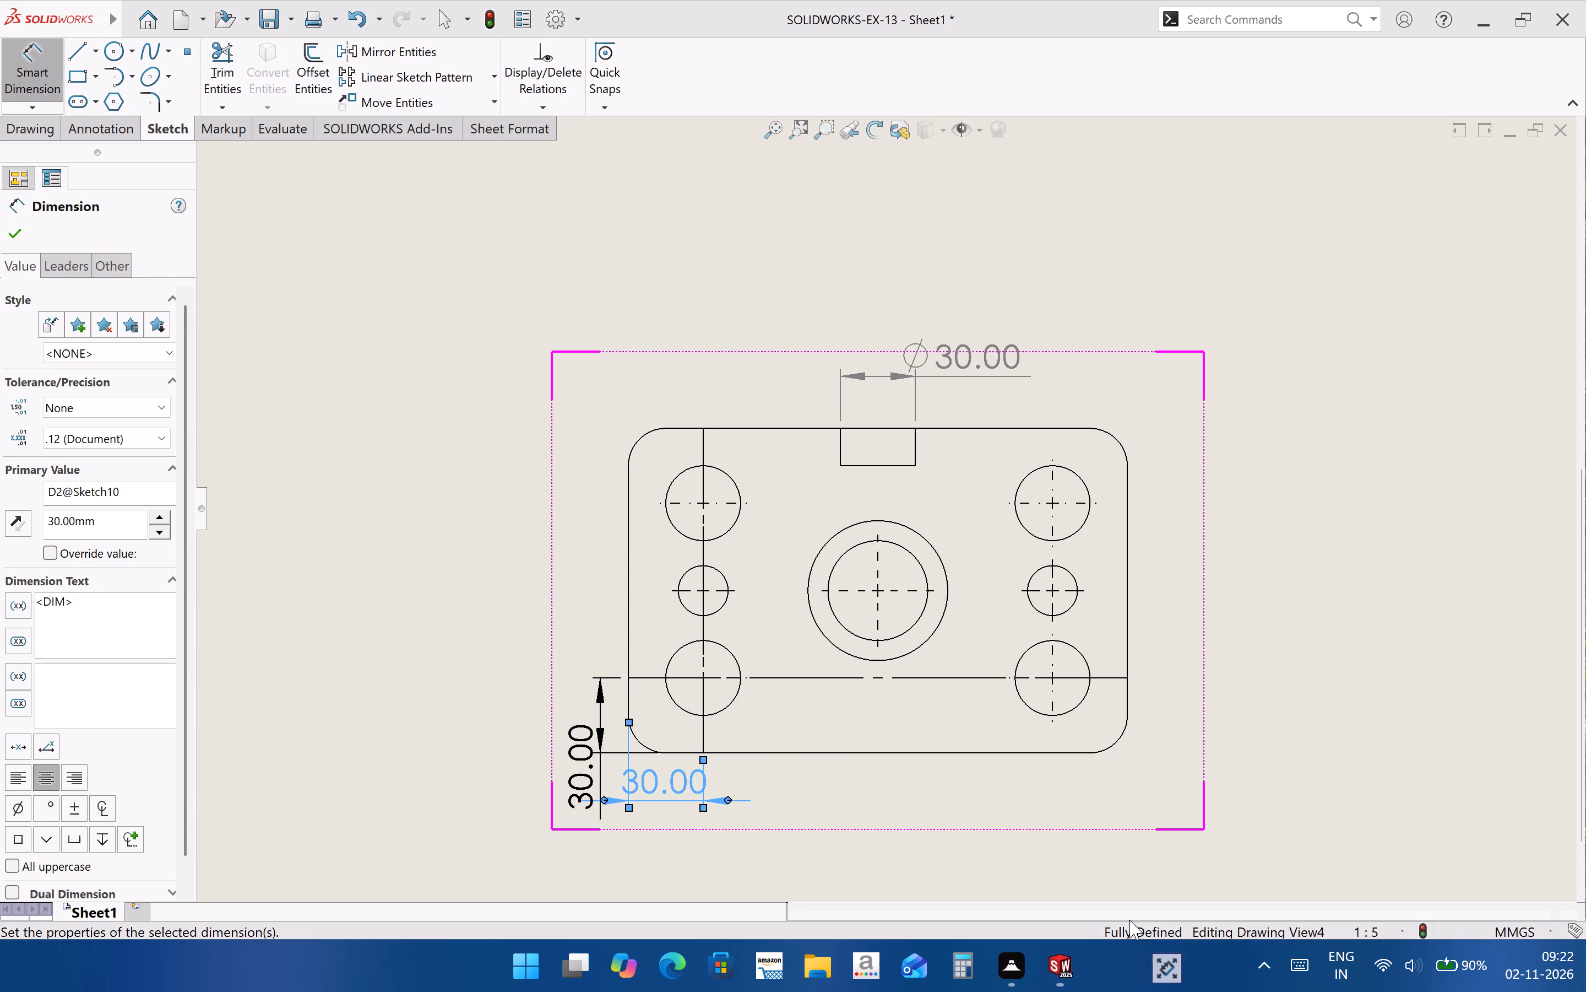
{"action": "scroll", "coordinate": [588, 721], "scroll_direction": "down", "scroll_amount": 2}
{"action": "key", "text": "Escape"}
{"action": "key", "text": "Escape"}
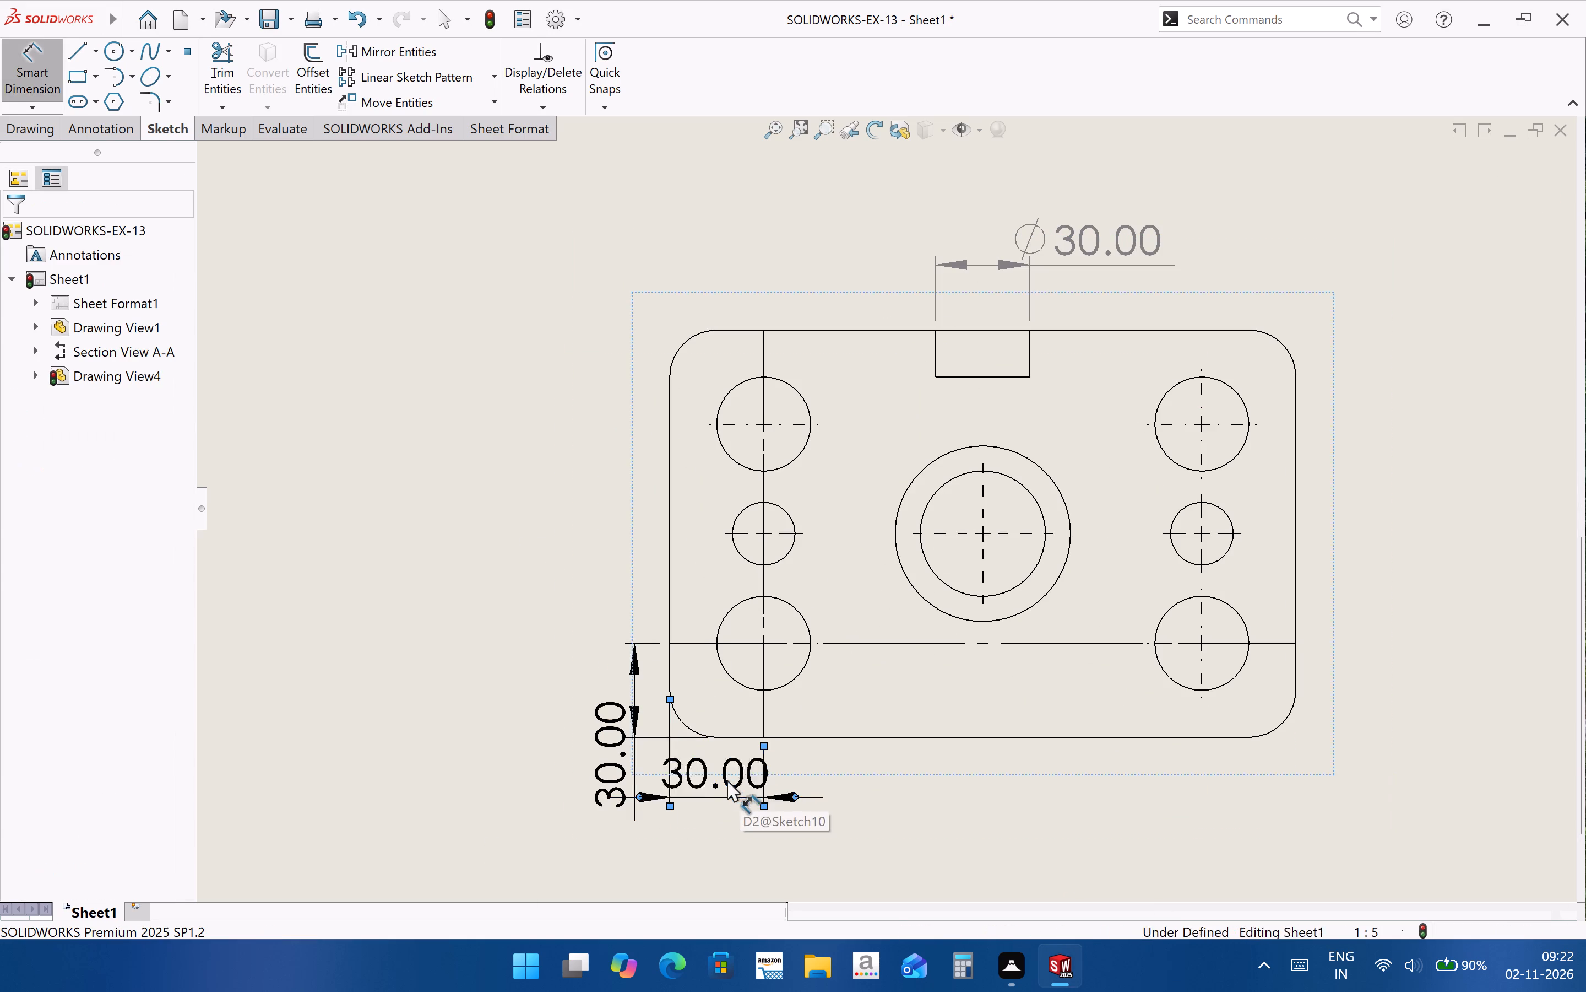
Move the horizontal 30 mm dimension text lower and to the right, outside its extension lines.
{"action": "left_click_drag", "start_coordinate": [715, 777], "coordinate": [872, 806]}
{"action": "left_click", "coordinate": [1152, 880]}
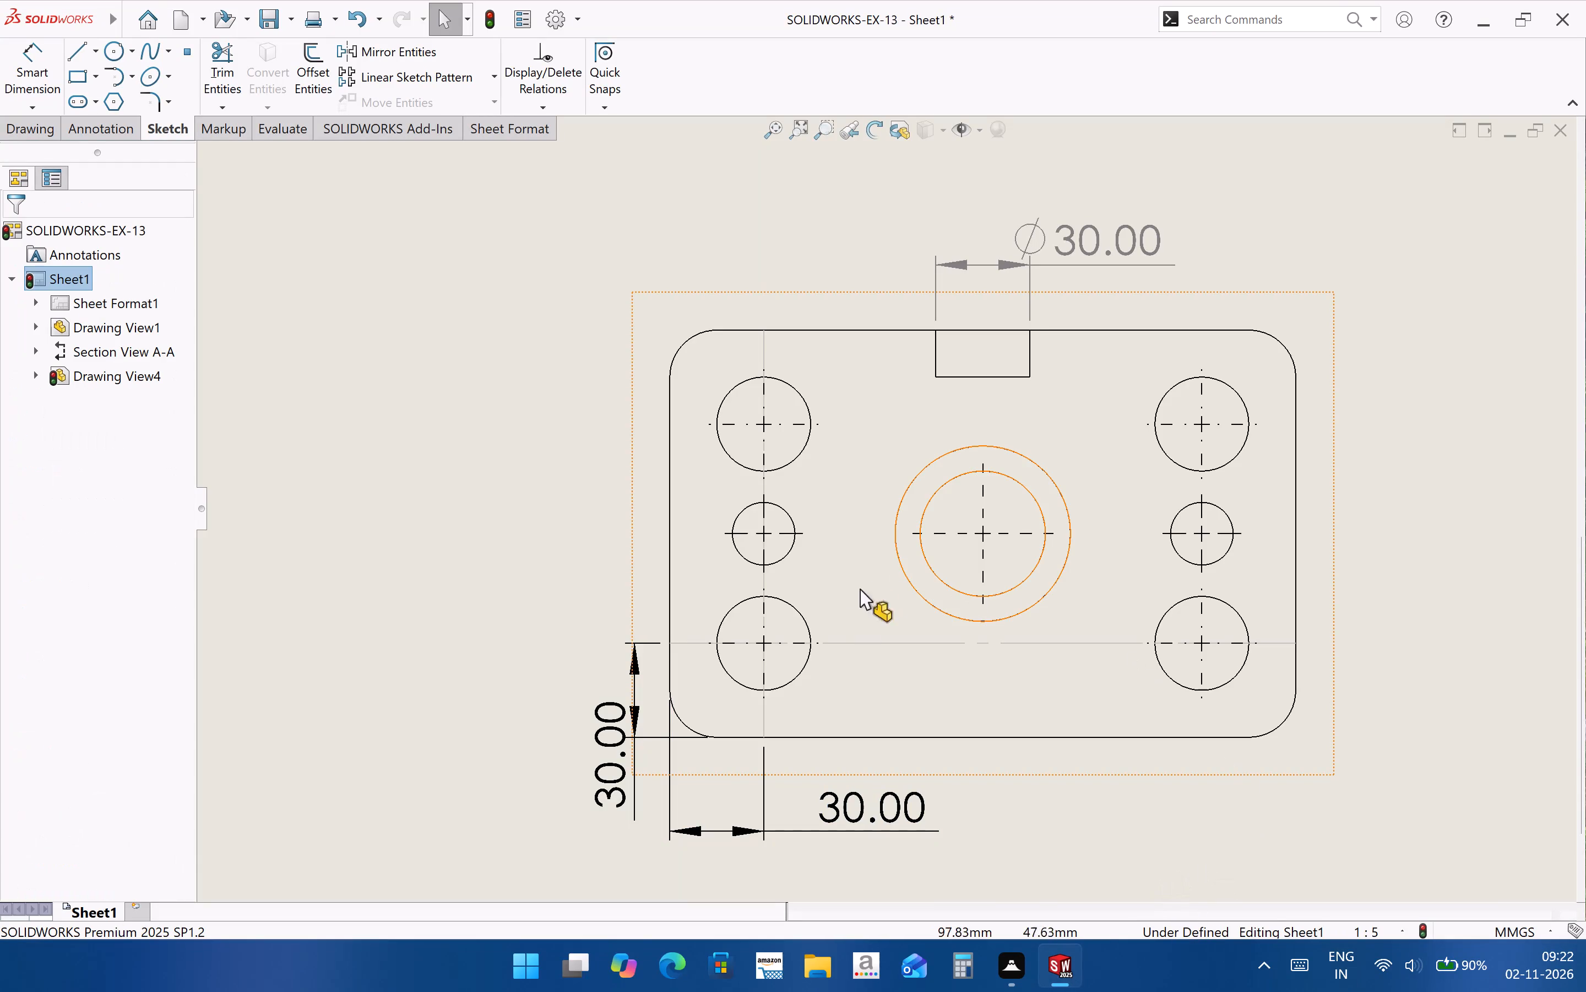
Dimension the diameter of the larger central circle in the top view, placing the text diagonally toward the plate's upper right.
{"action": "scroll", "coordinate": [586, 609], "scroll_direction": "up", "scroll_amount": 2}
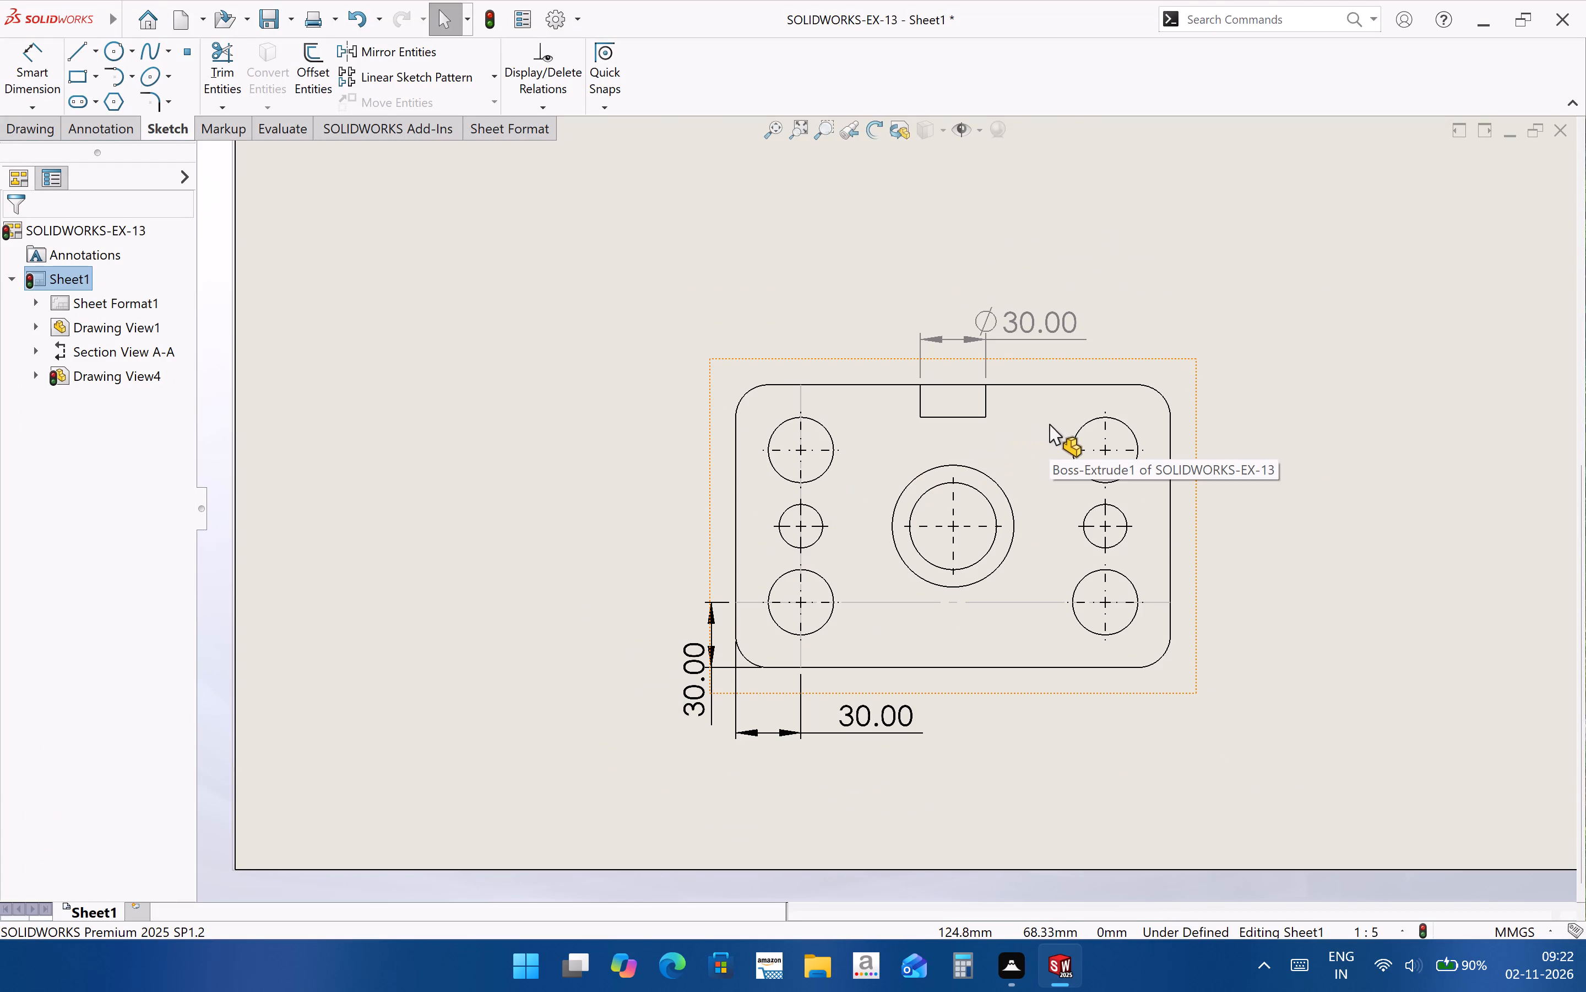
{"action": "scroll", "coordinate": [1003, 424], "scroll_direction": "down", "scroll_amount": 1}
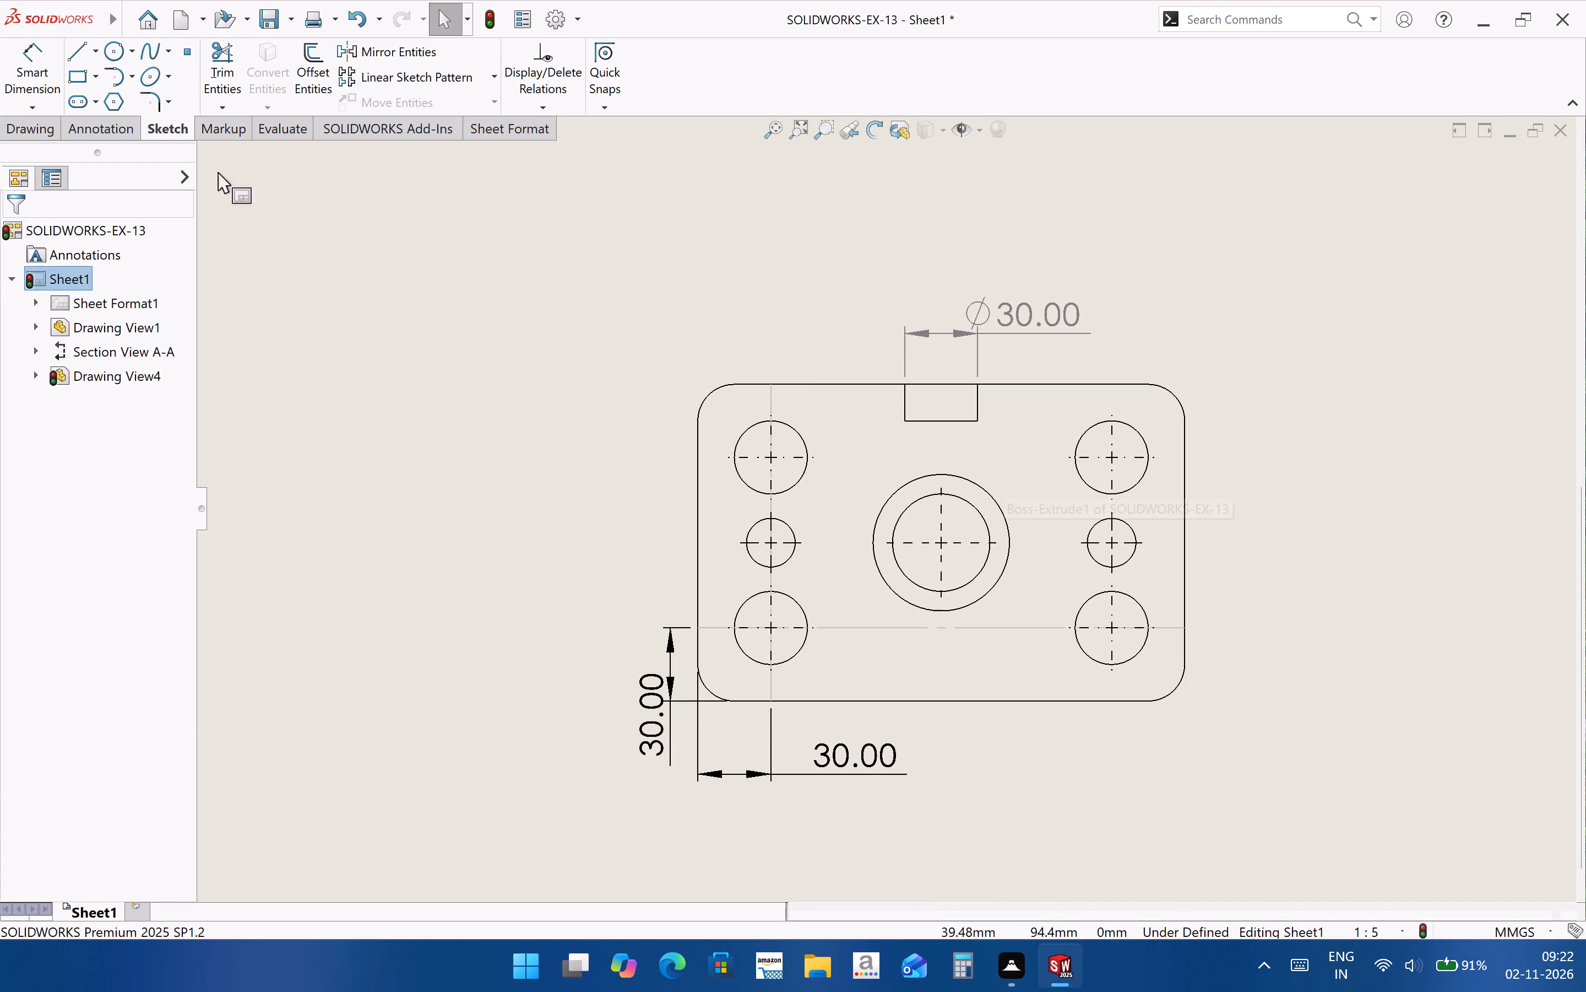
{"action": "left_click", "coordinate": [32, 77]}
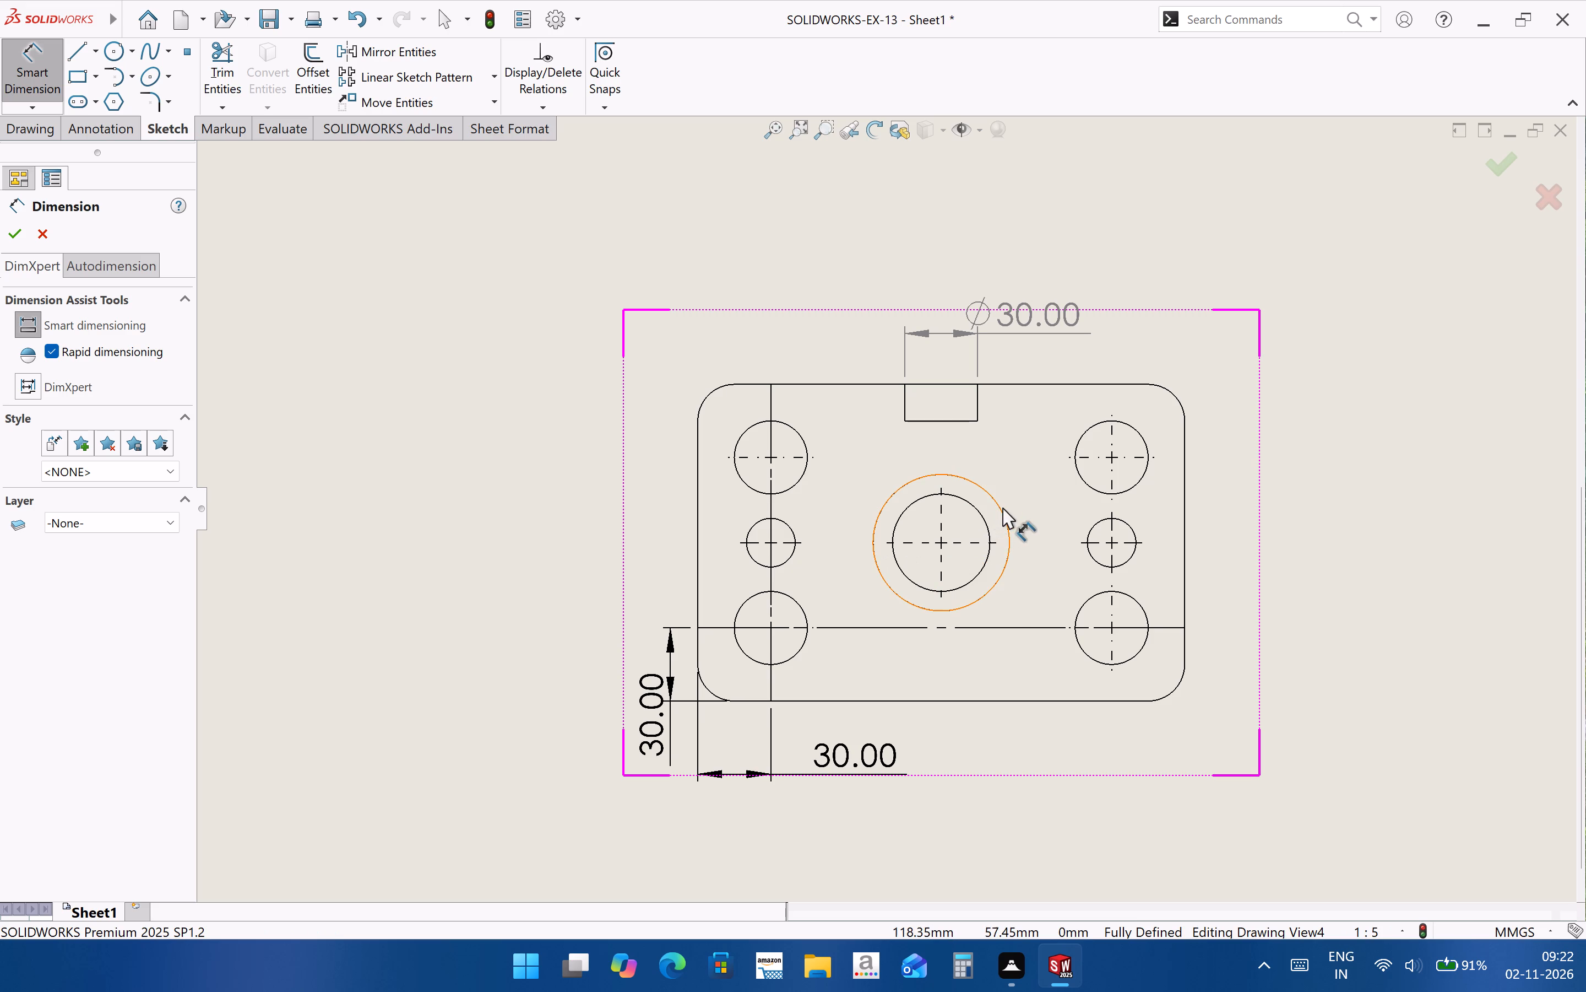
{"action": "left_click", "coordinate": [1000, 508]}
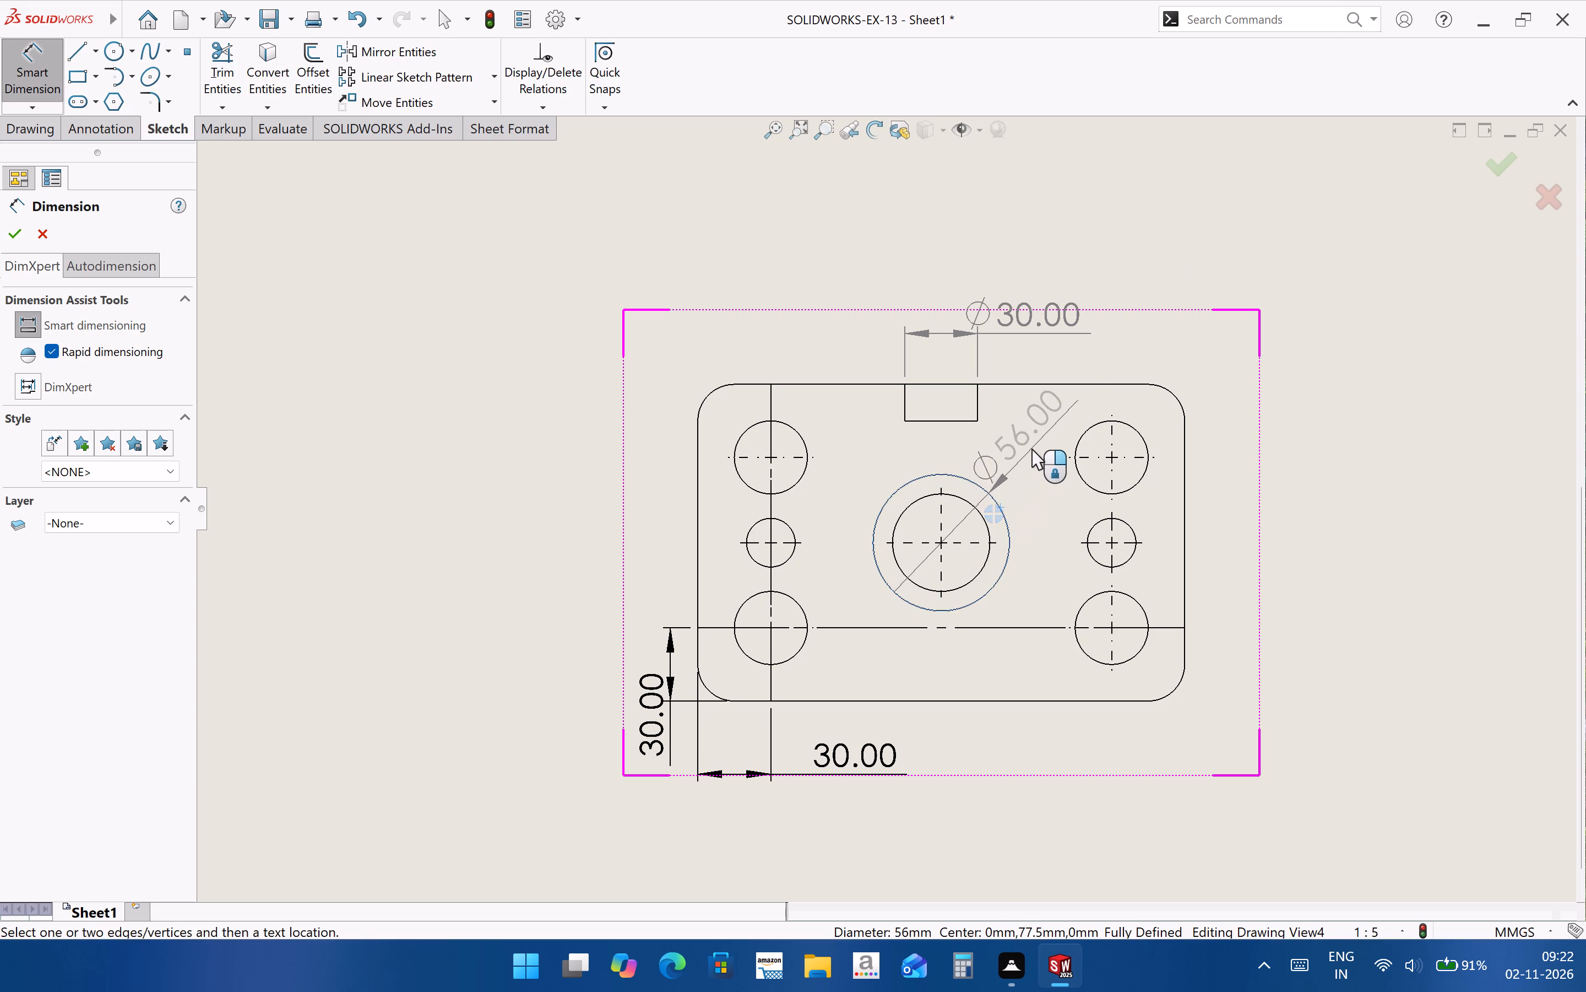
{"action": "left_click", "coordinate": [1039, 440]}
{"action": "left_click", "coordinate": [1346, 606]}
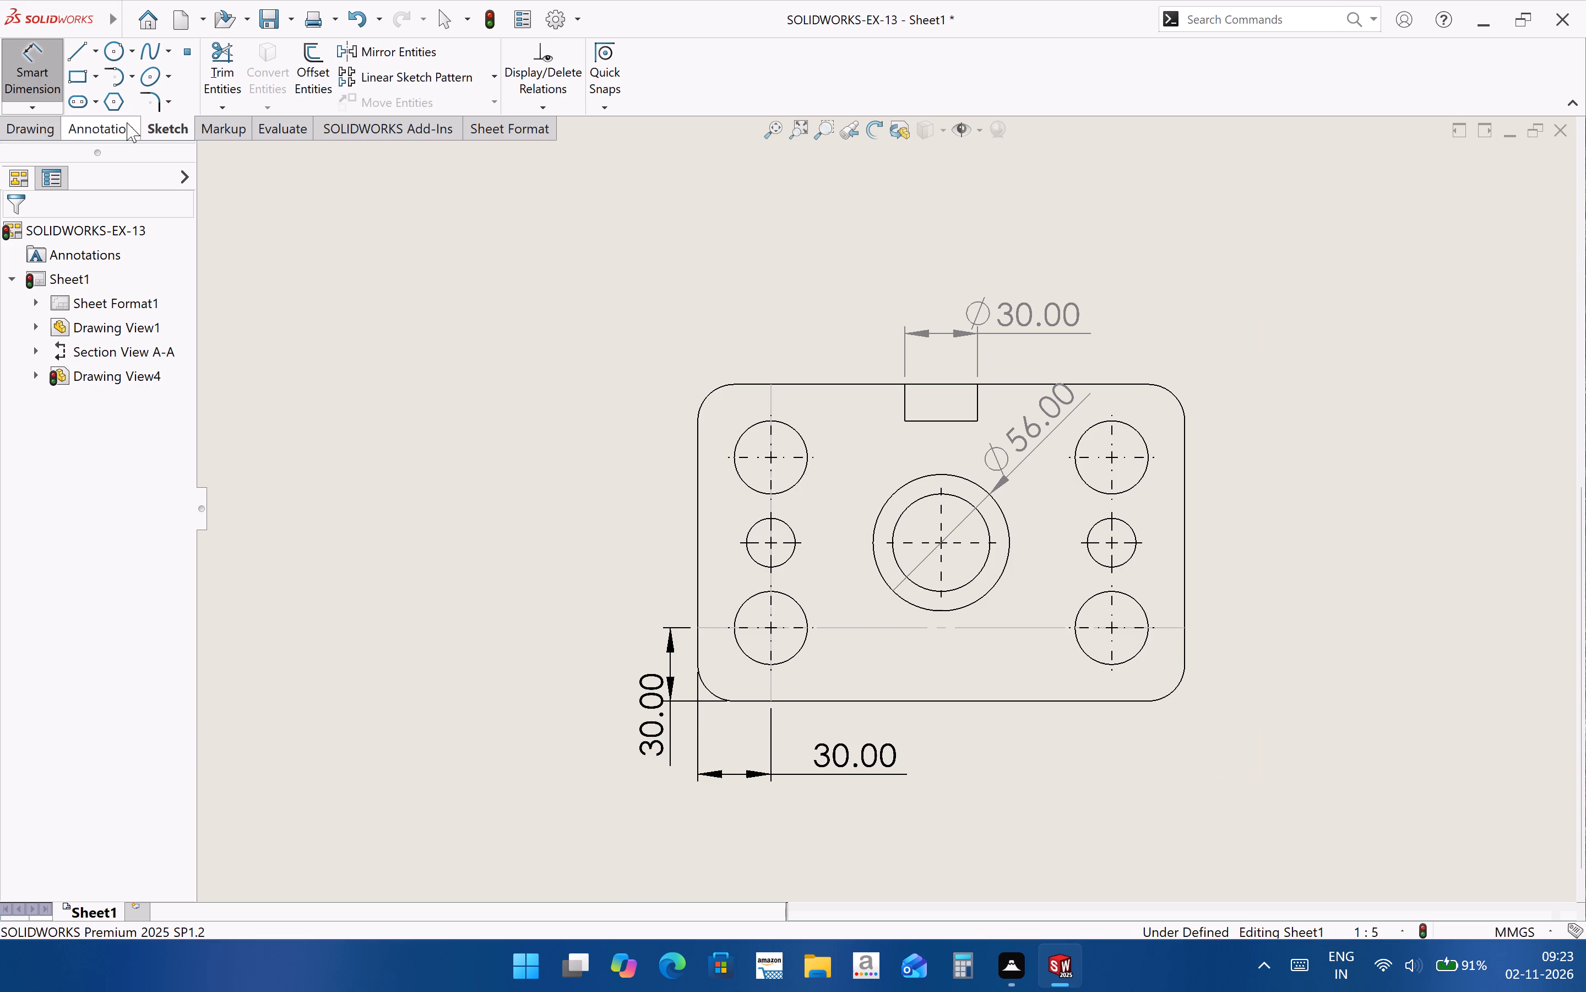
Dimension the diameter of the smaller central circle and reposition its text across the plate's lower edge, right of the horizontal 30 mm dimension.
{"action": "left_click", "coordinate": [981, 569]}
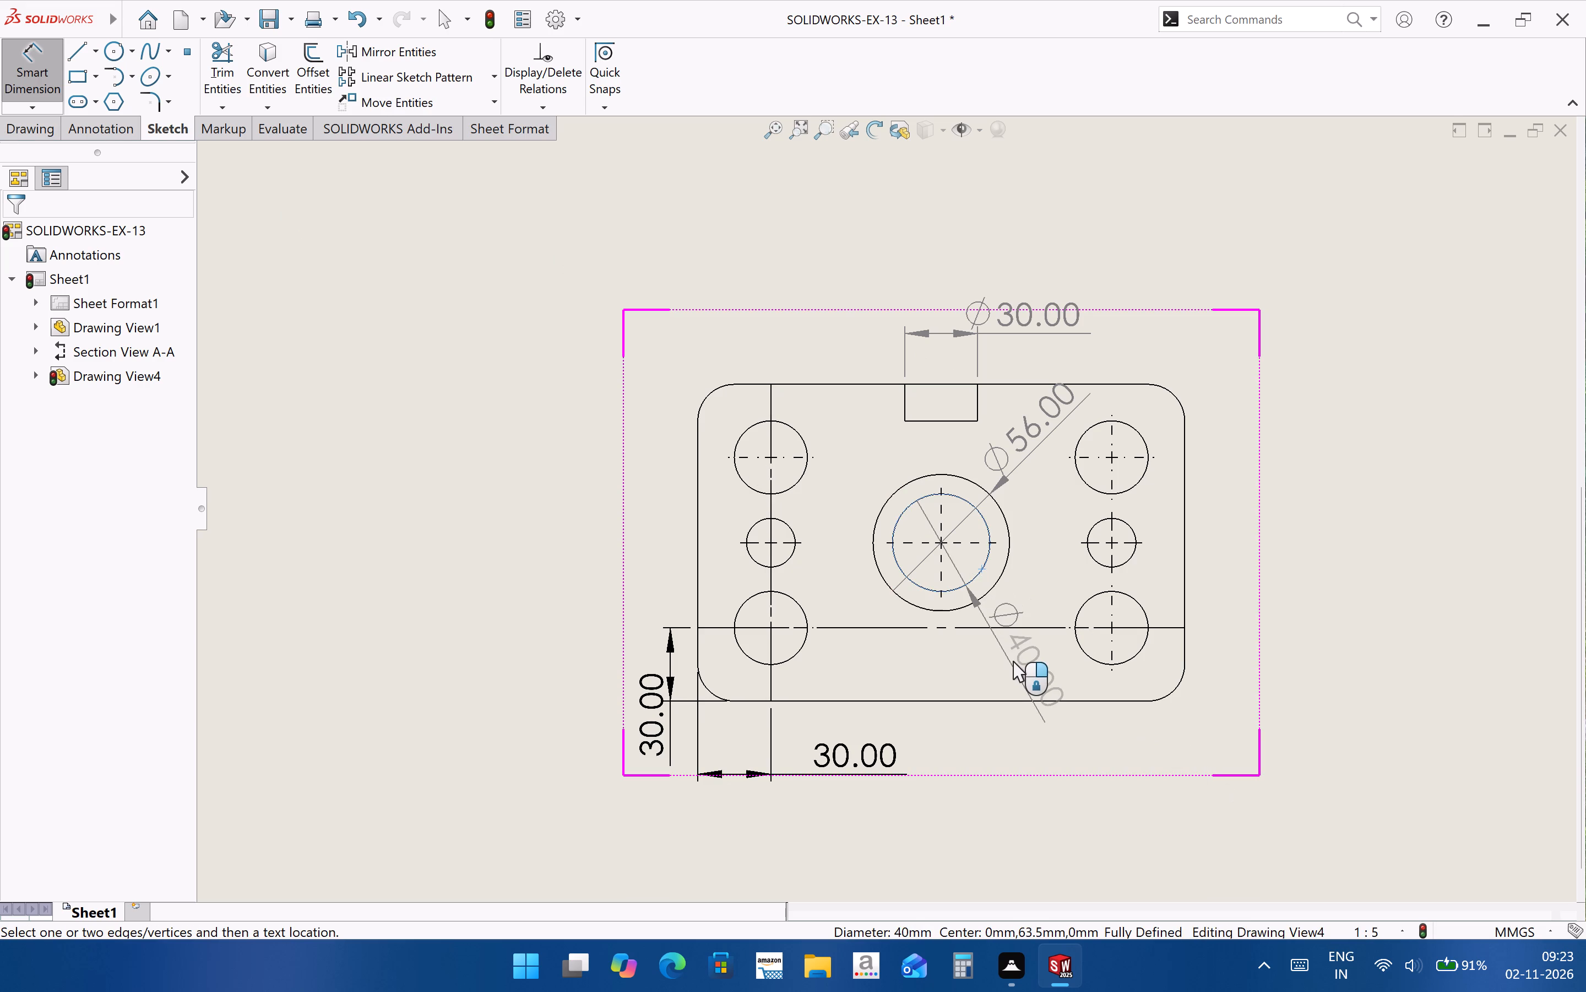
{"action": "left_click", "coordinate": [1013, 661]}
{"action": "left_click", "coordinate": [1310, 708]}
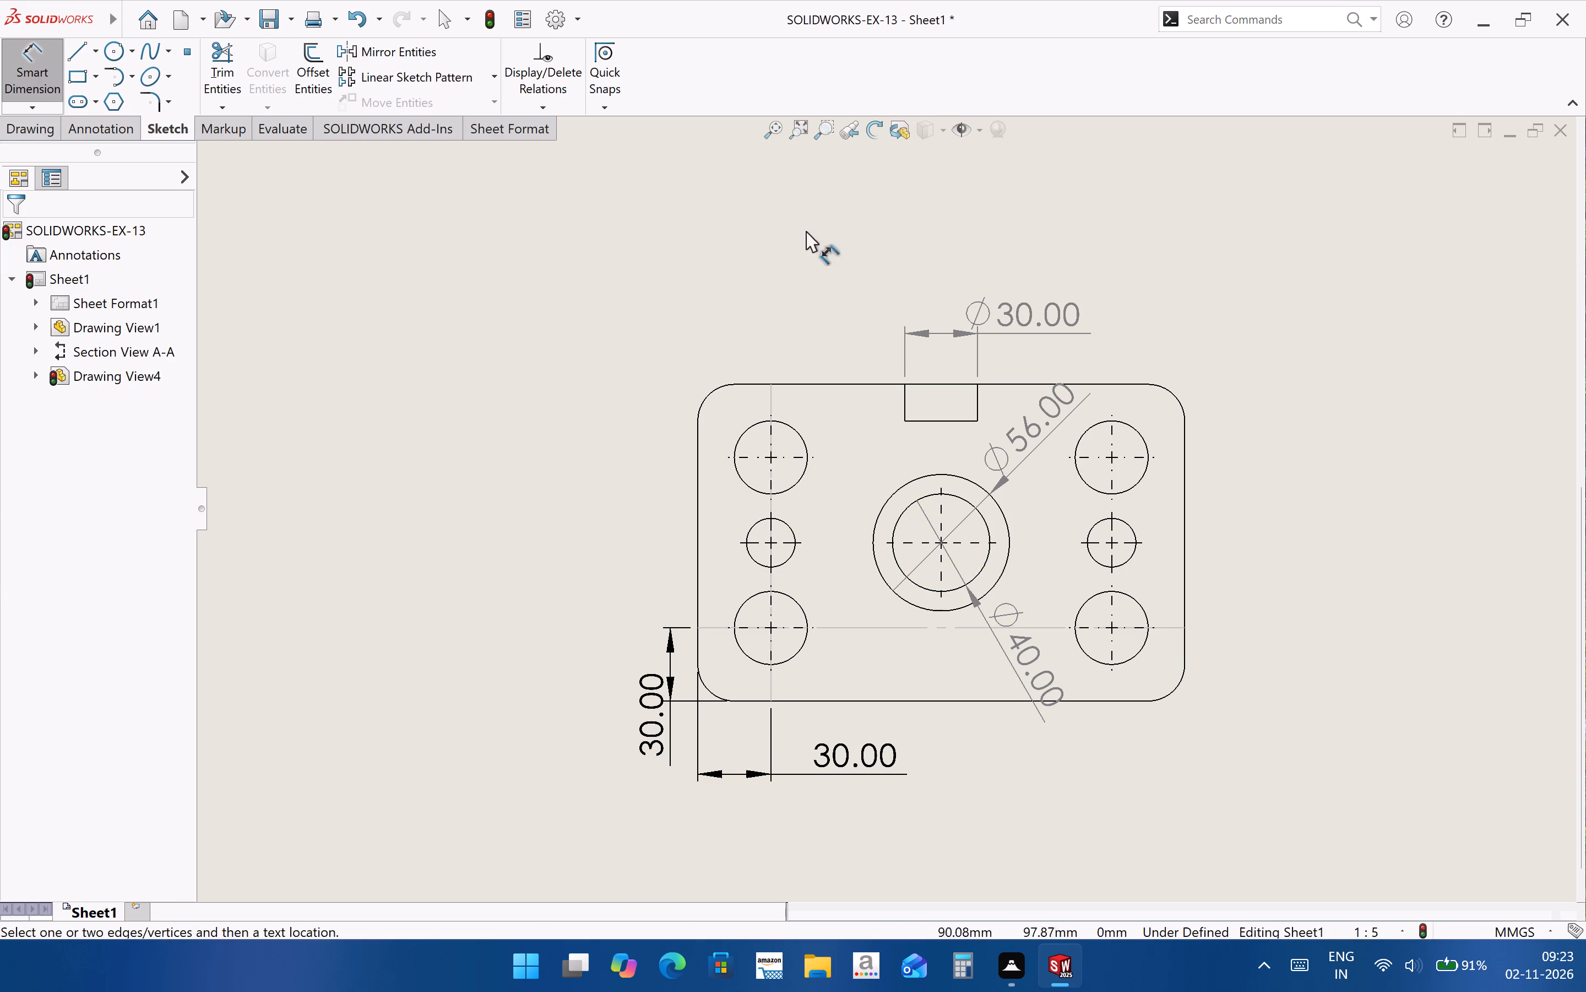
{"action": "left_click_drag", "start_coordinate": [1019, 647], "coordinate": [1072, 774]}
{"action": "left_click", "coordinate": [1422, 653]}
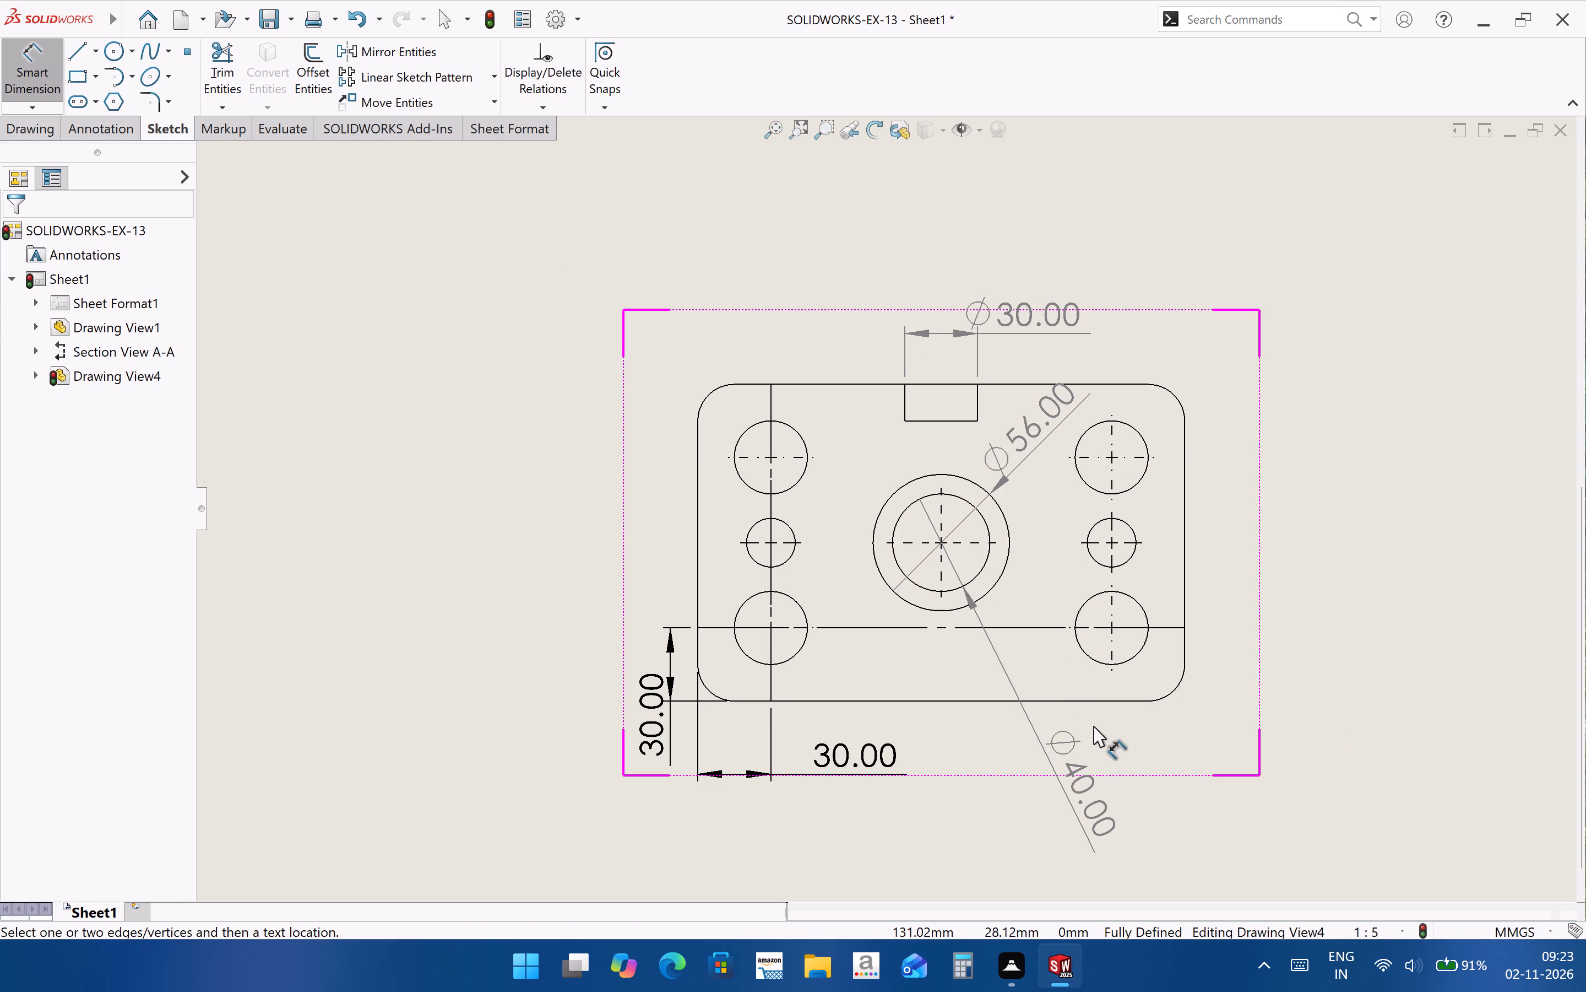
{"action": "left_click_drag", "start_coordinate": [1079, 788], "coordinate": [1022, 714]}
{"action": "left_click", "coordinate": [1269, 707]}
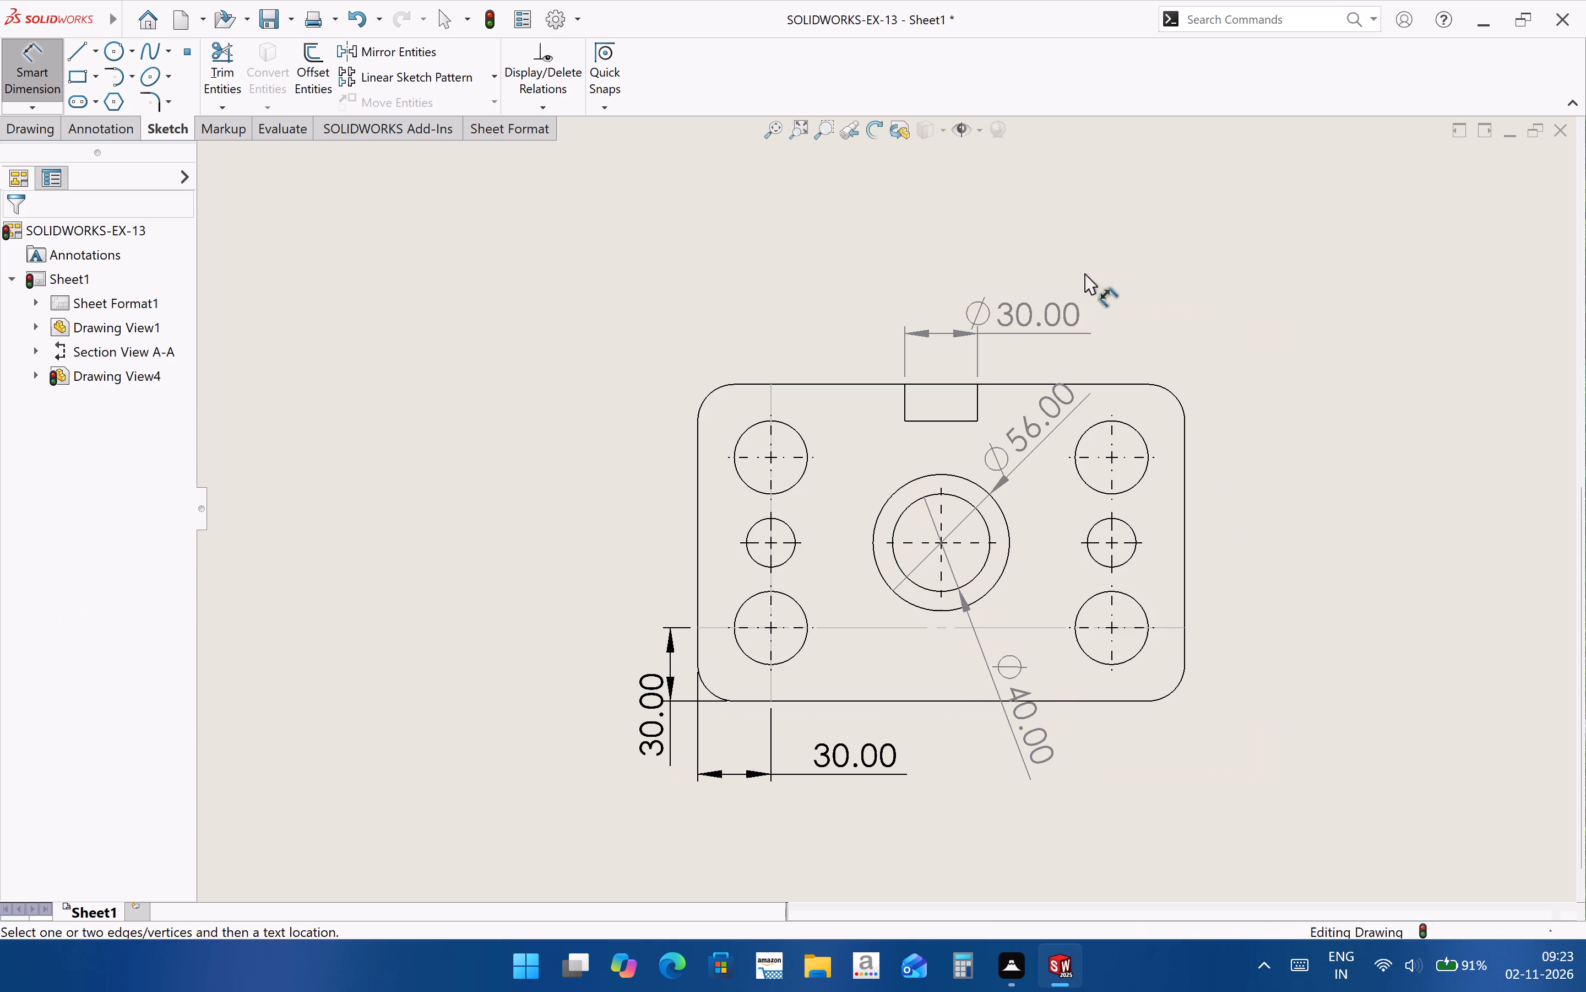
Dimension the radius of the plate's upper-right corner, placing the text outside the plate.
{"action": "left_click", "coordinate": [1177, 398]}
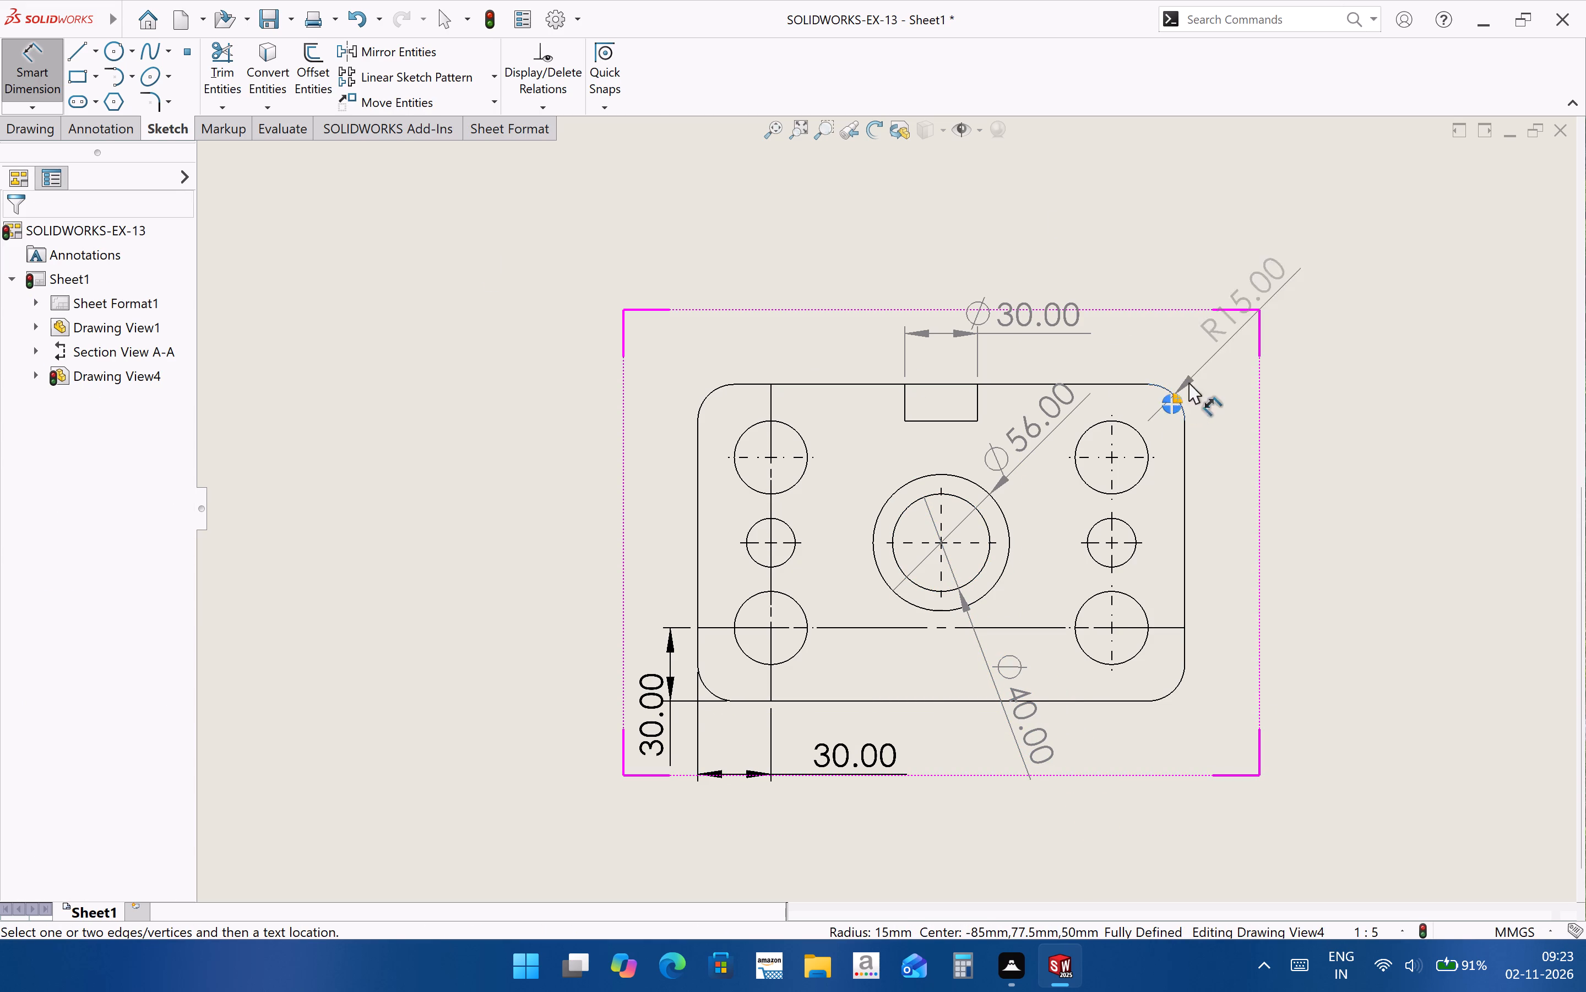
{"action": "left_click", "coordinate": [1237, 341]}
{"action": "left_click", "coordinate": [1341, 461]}
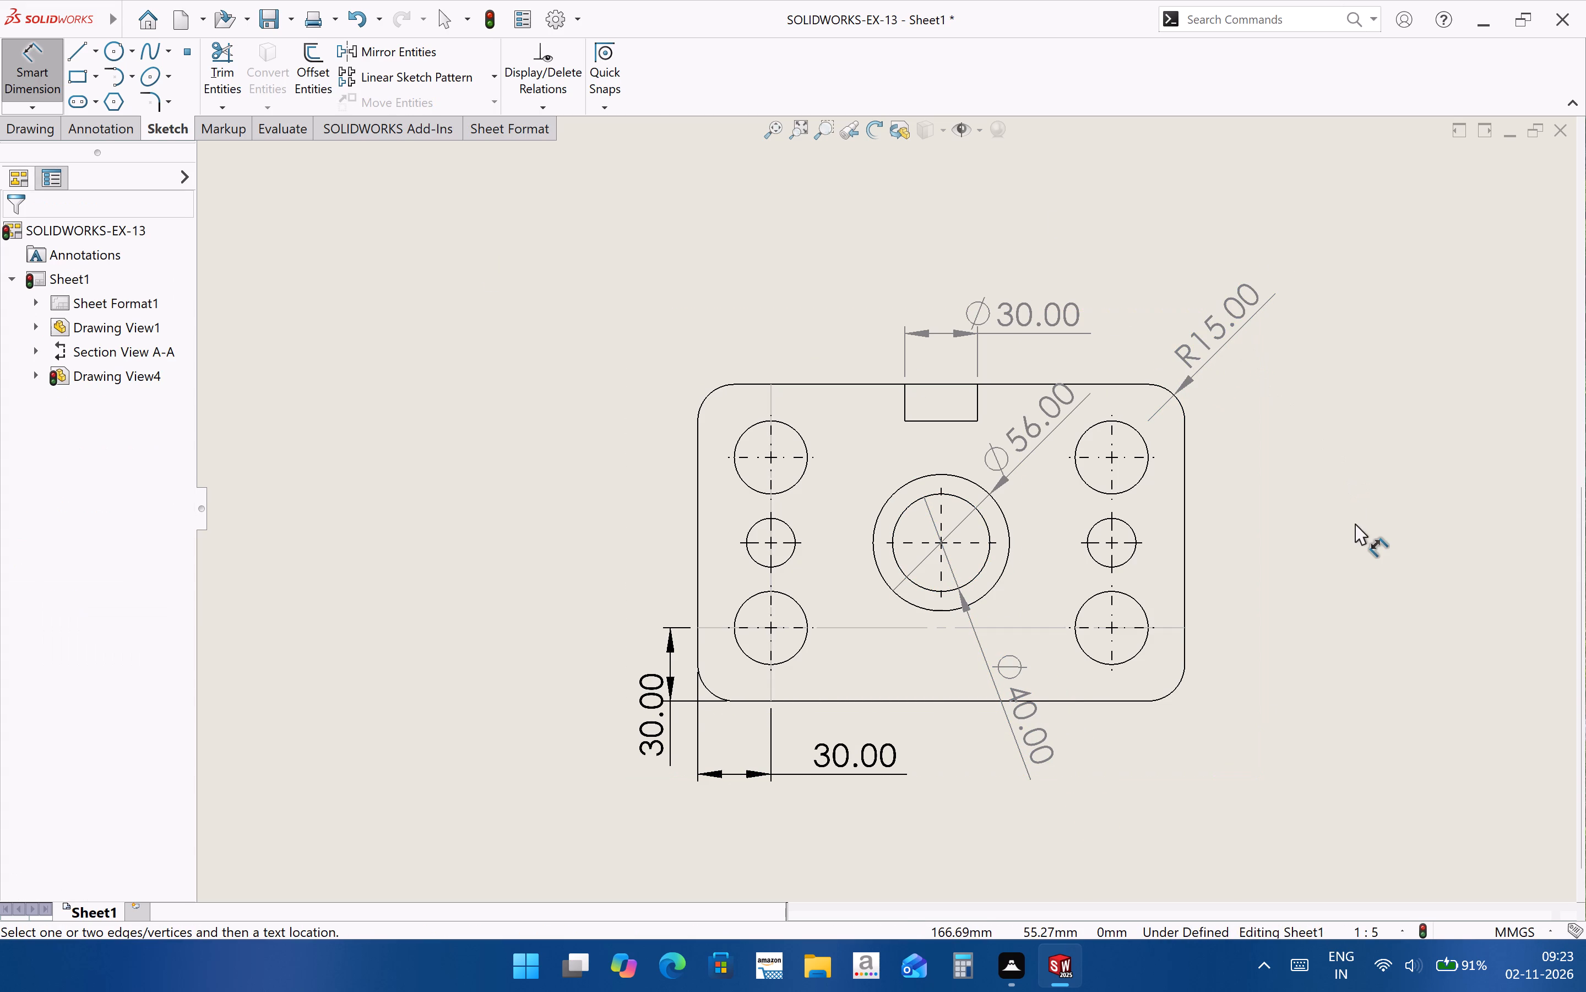
Dimension the diameters of the middle and lower holes in the right column, placing both texts to the right of the plate.
{"action": "left_click", "coordinate": [1134, 551]}
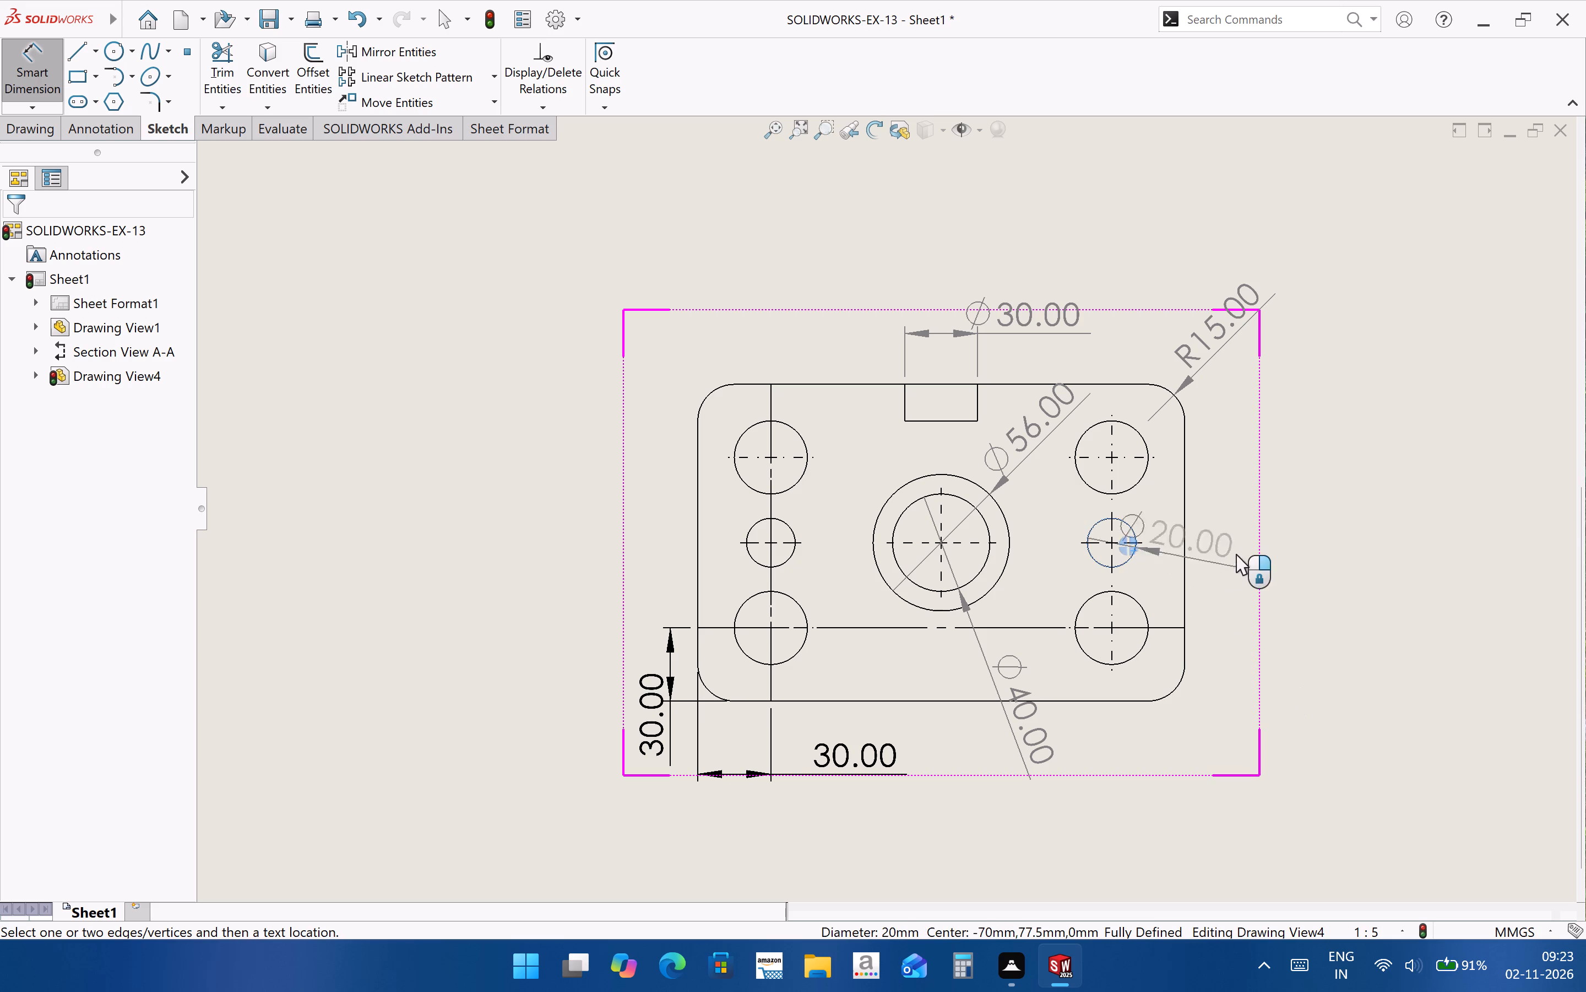
{"action": "left_click", "coordinate": [1288, 492]}
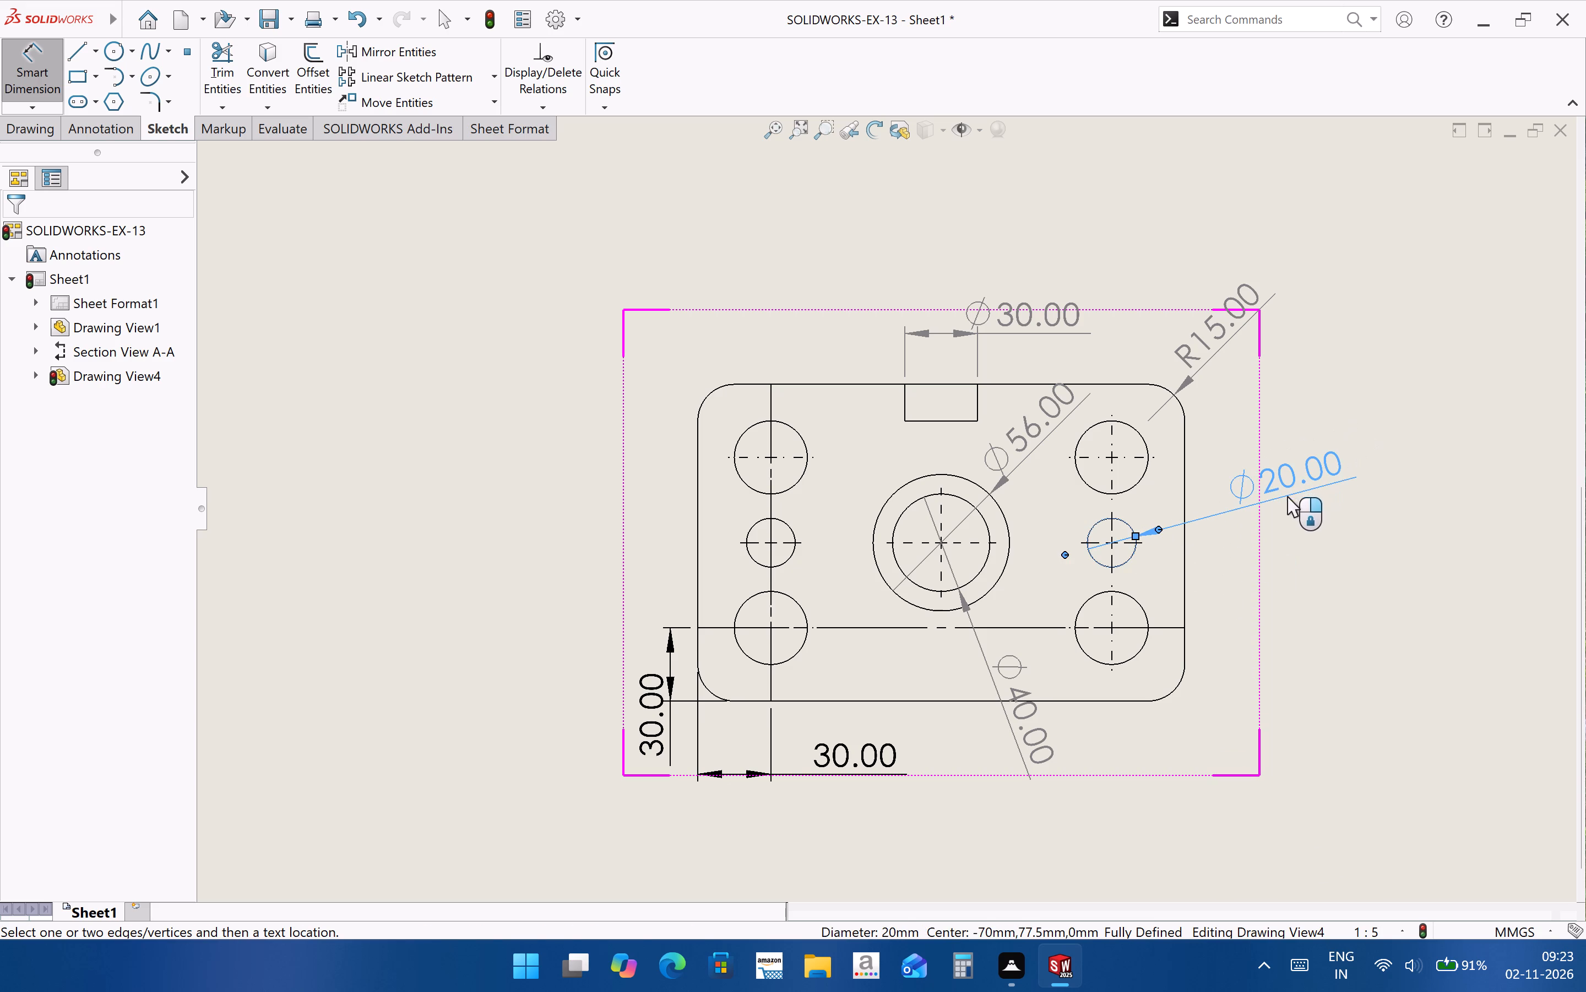
{"action": "left_click", "coordinate": [1140, 649]}
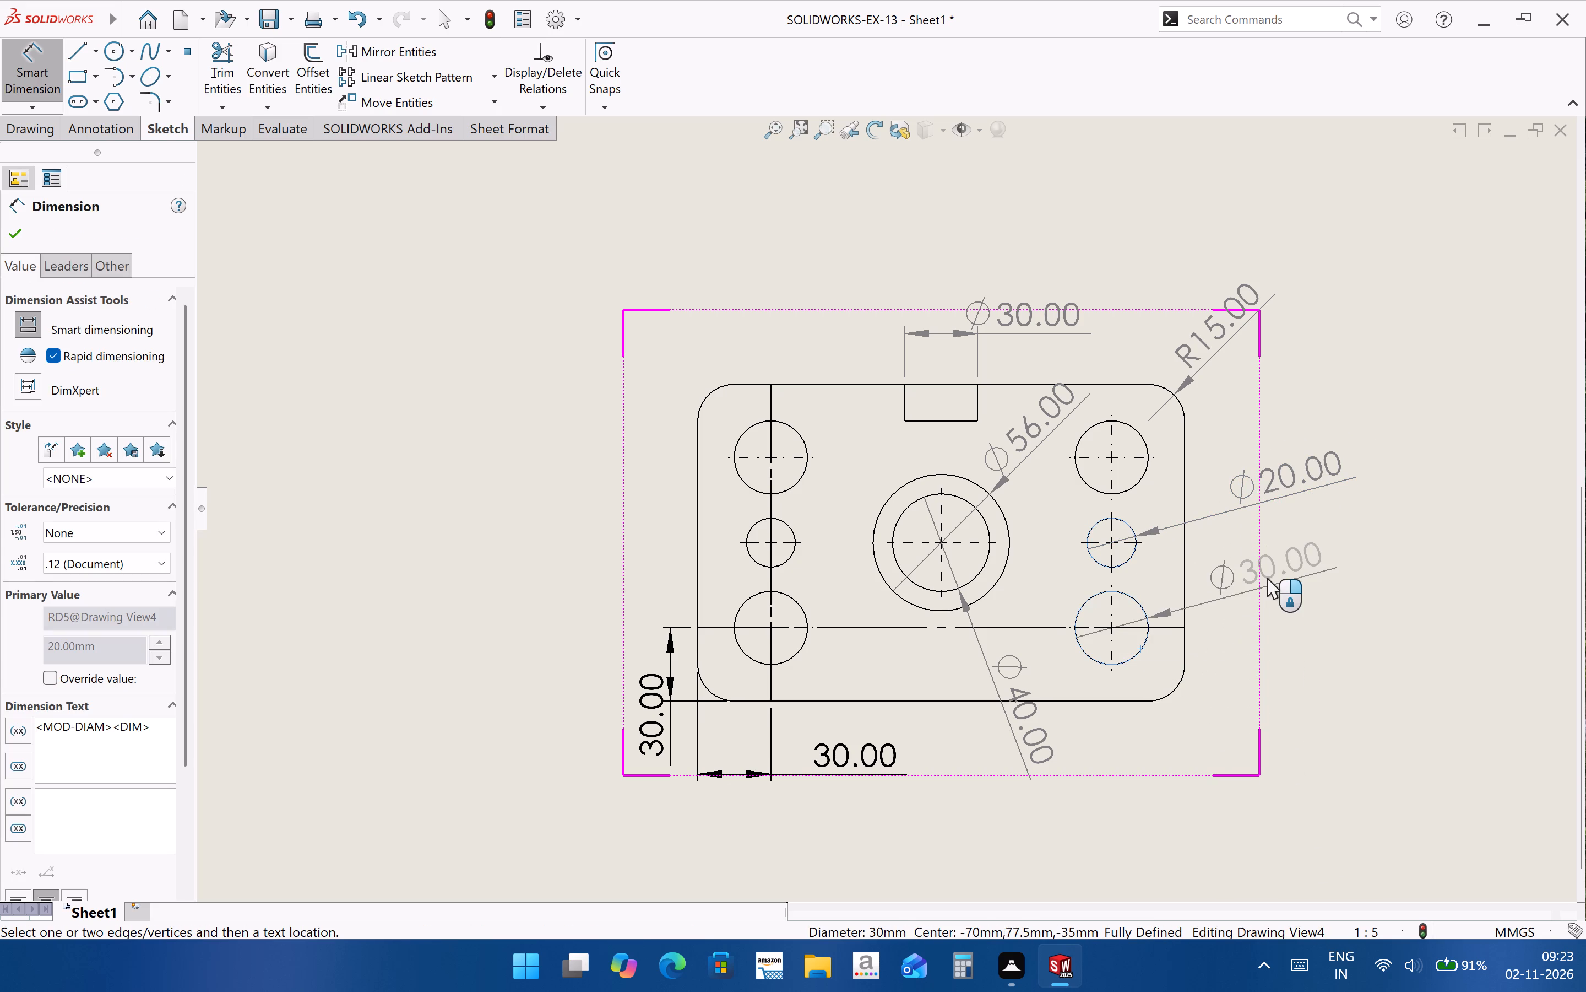
{"action": "left_click", "coordinate": [1273, 591]}
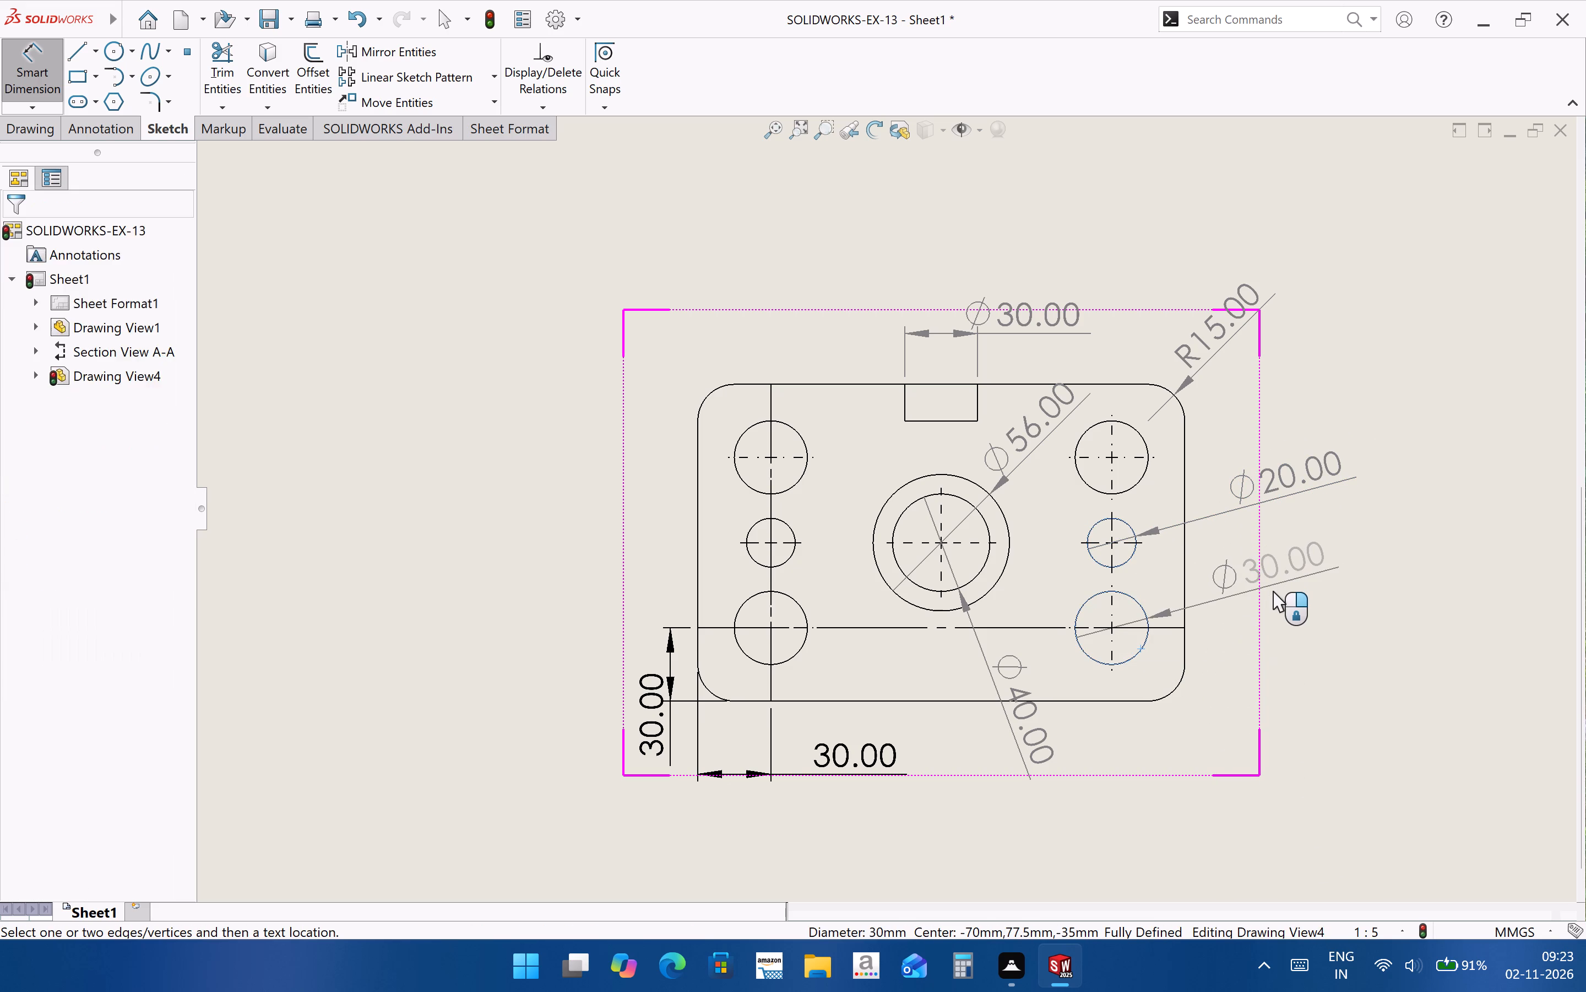
{"action": "left_click", "coordinate": [1345, 699]}
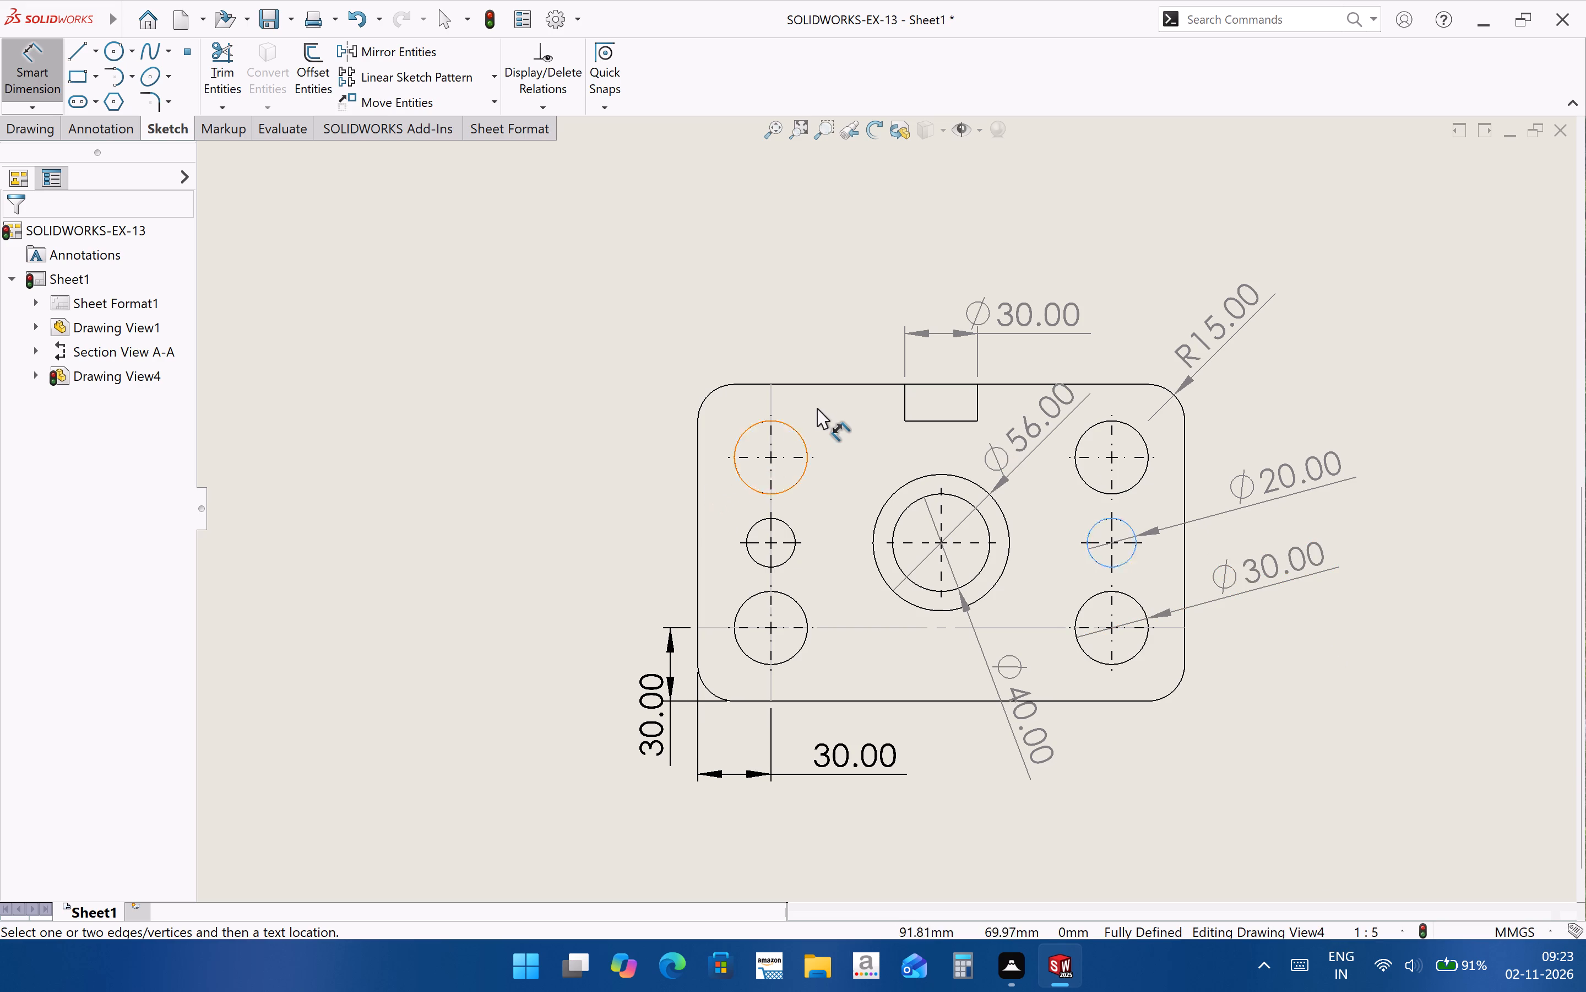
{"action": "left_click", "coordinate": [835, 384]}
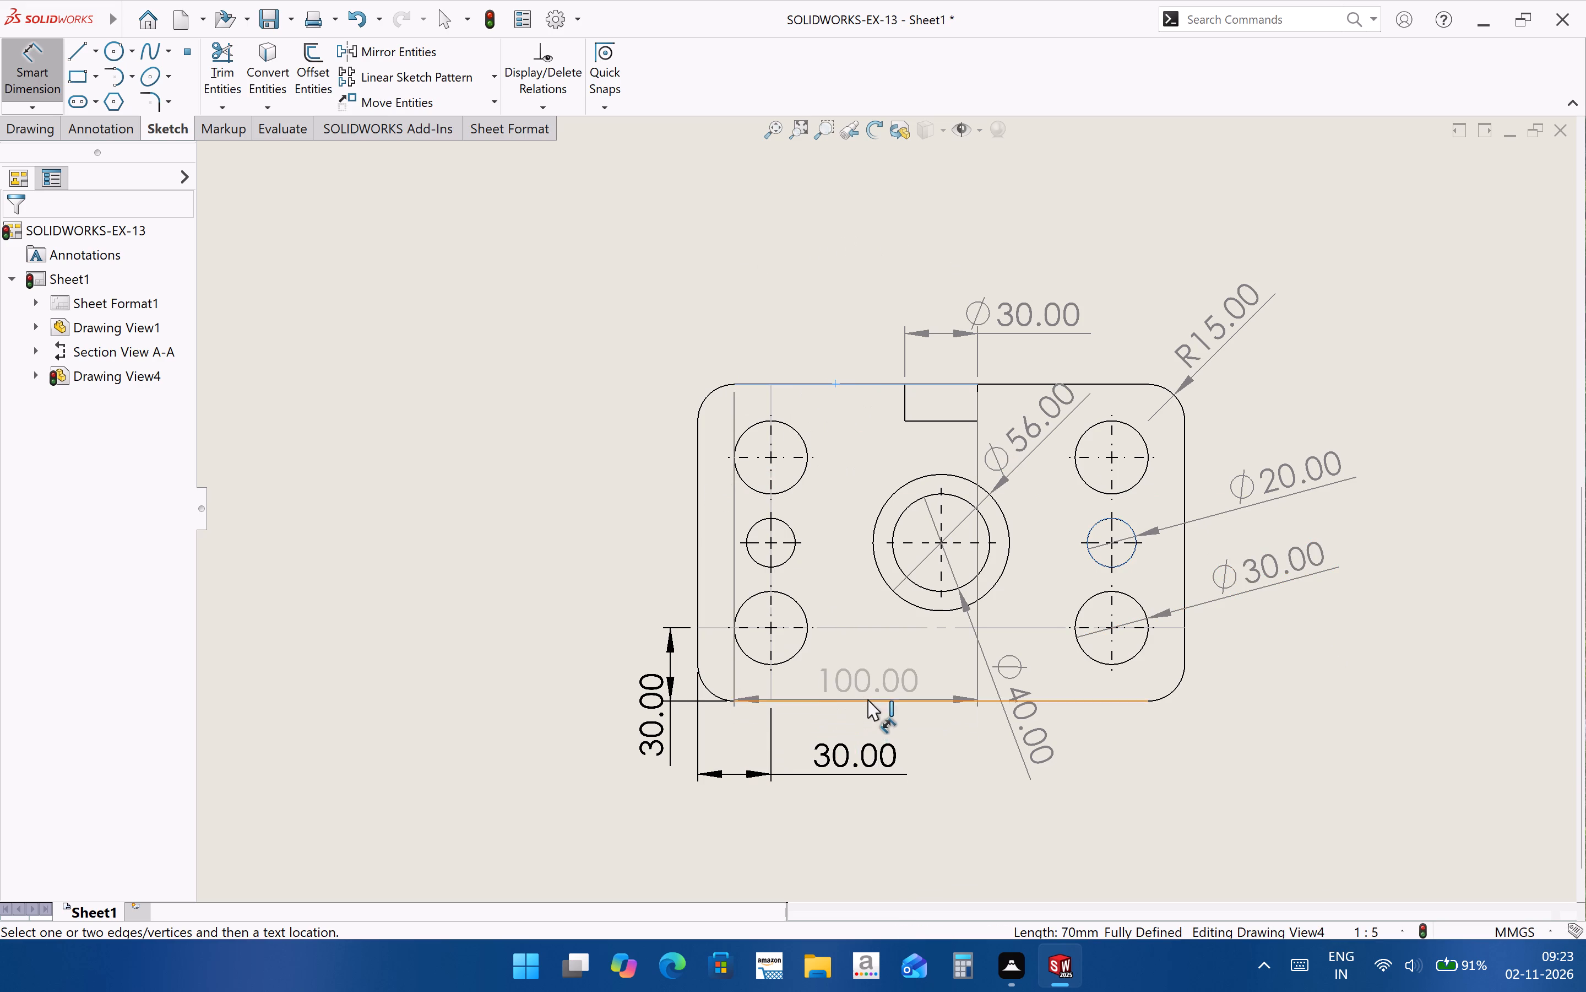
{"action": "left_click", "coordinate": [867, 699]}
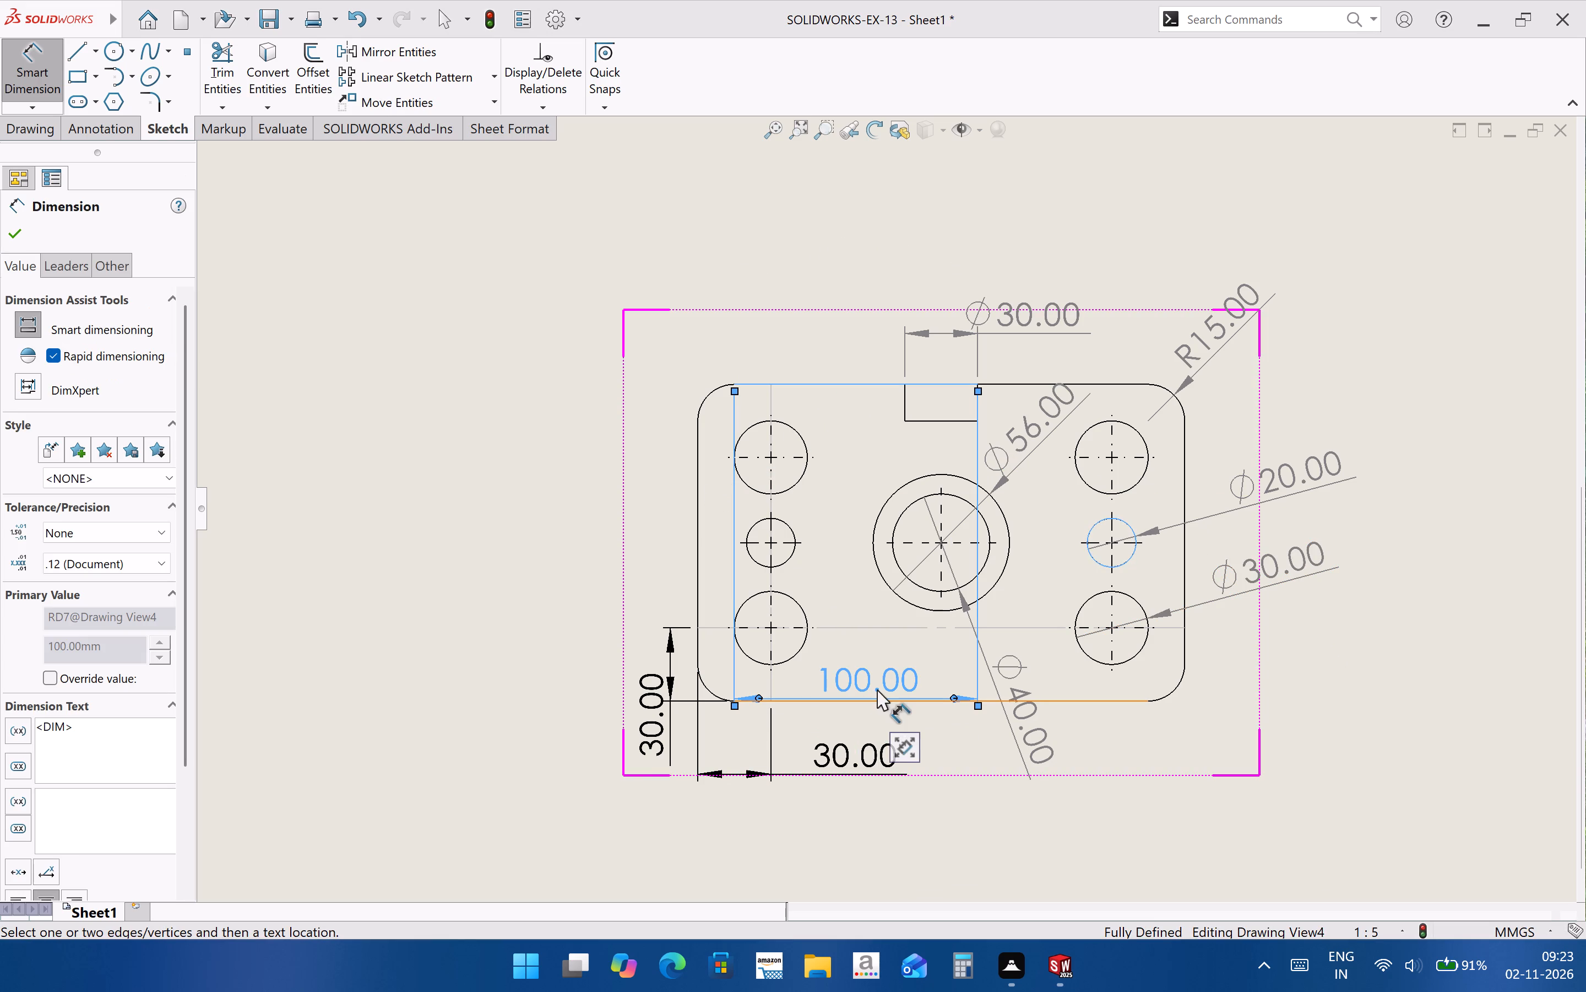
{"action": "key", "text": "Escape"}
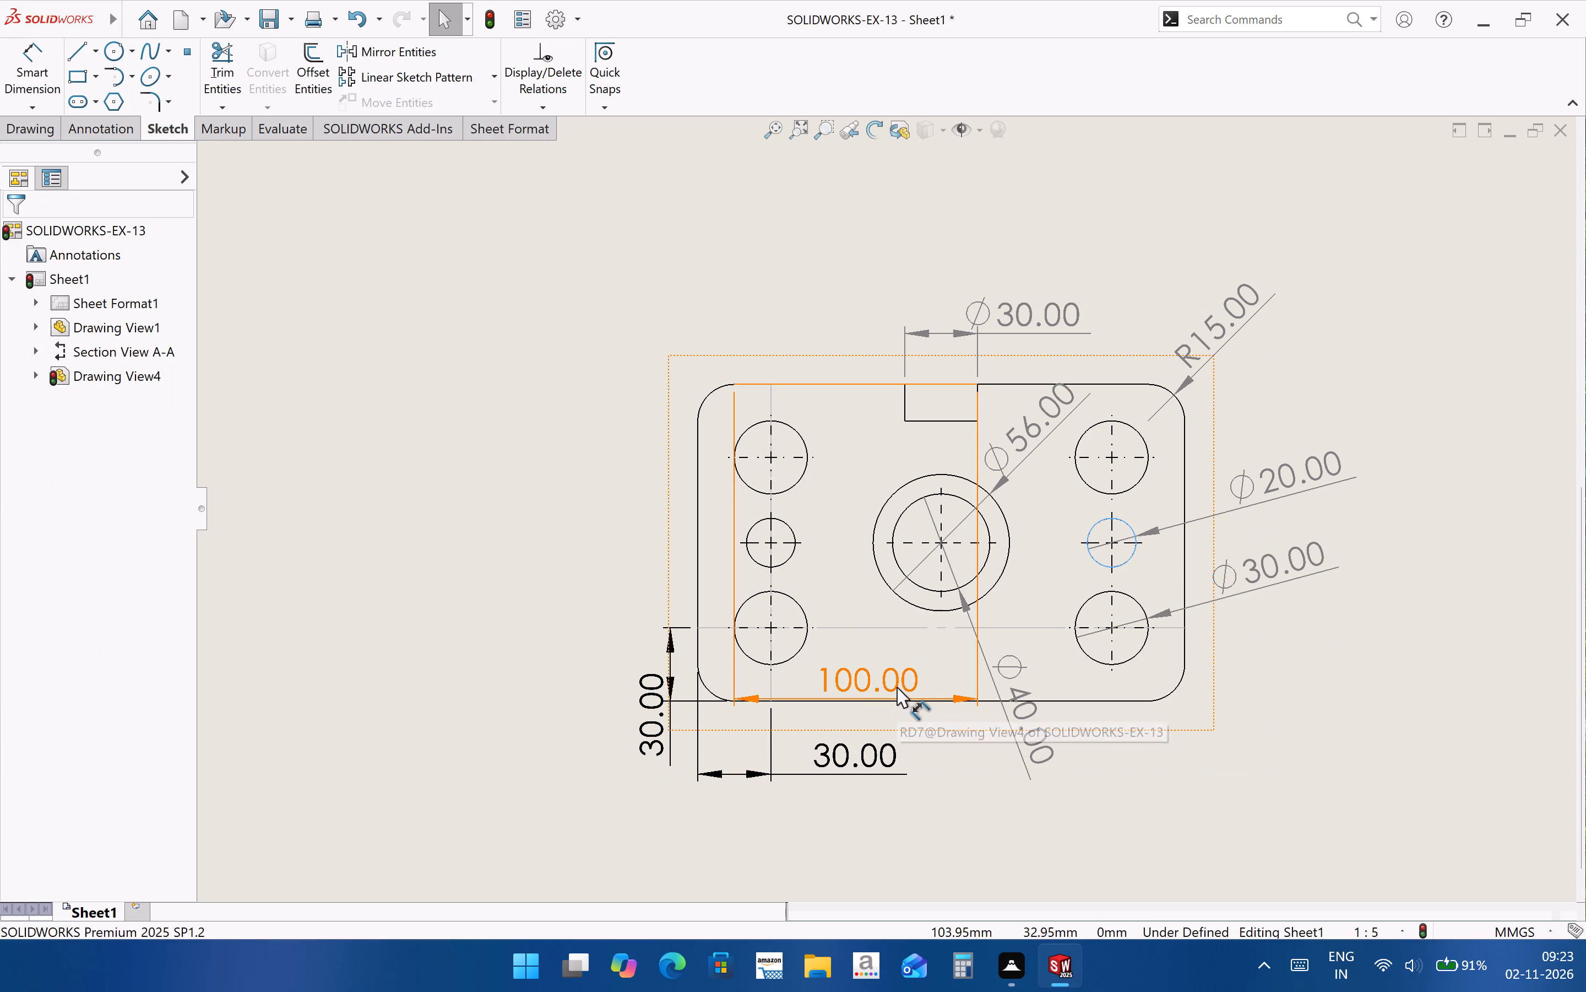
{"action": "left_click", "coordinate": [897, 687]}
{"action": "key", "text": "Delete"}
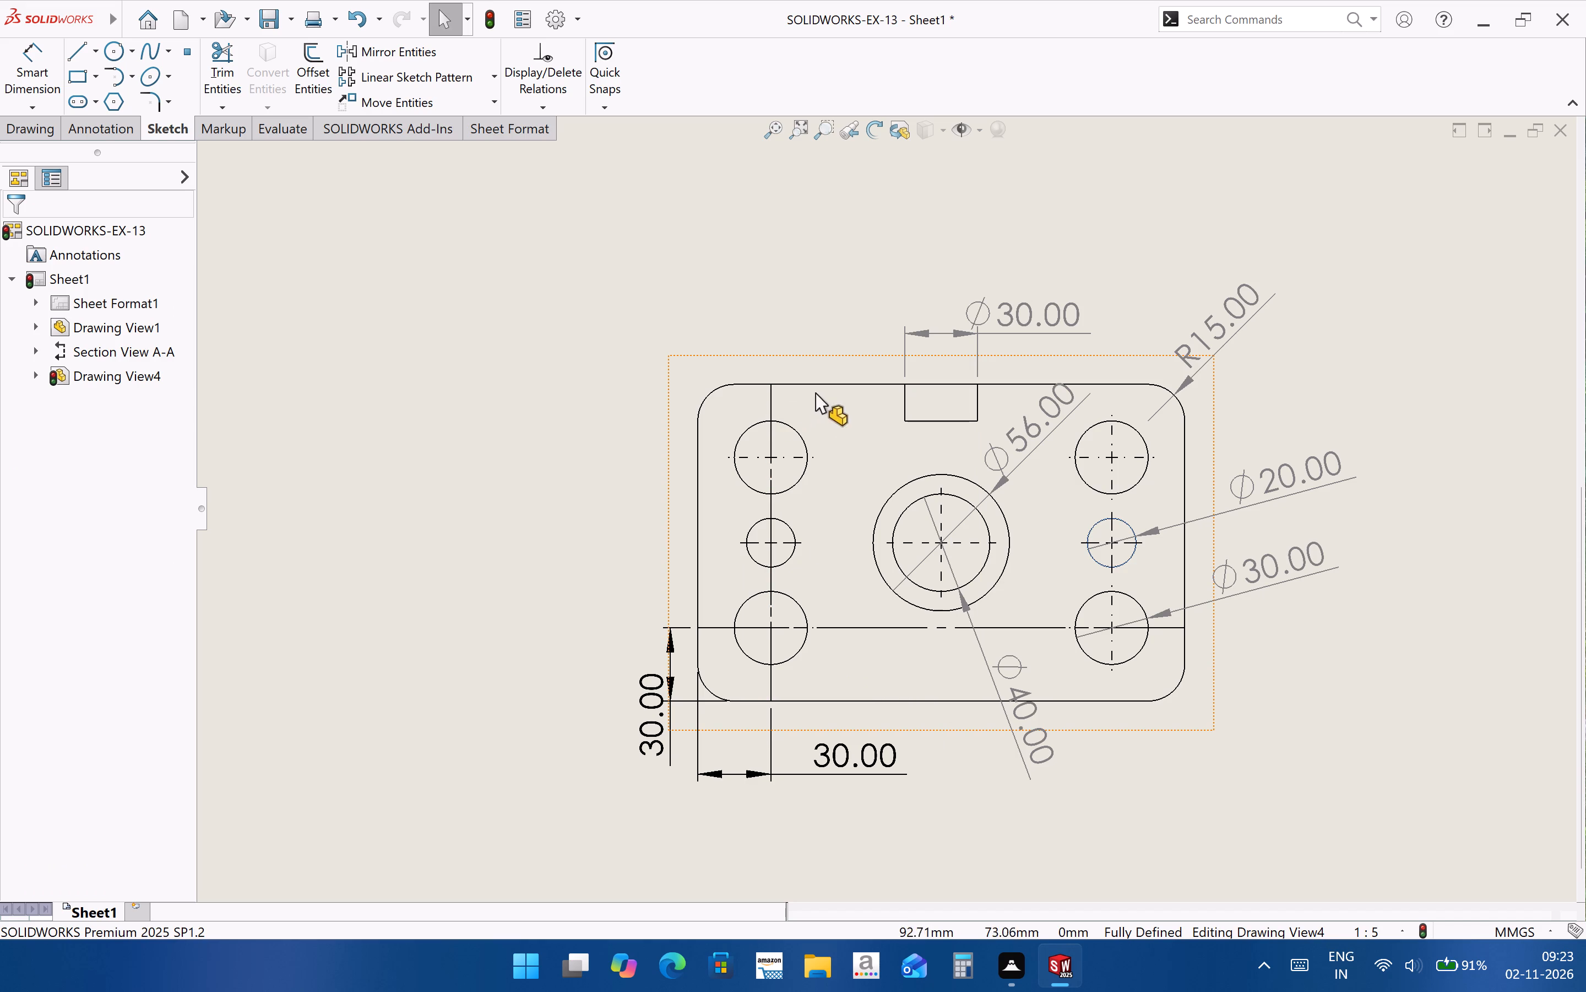
Dimension the plate's overall height in the top view between its upper and lower edges, placing the text left of the plate.
{"action": "left_click", "coordinate": [46, 70]}
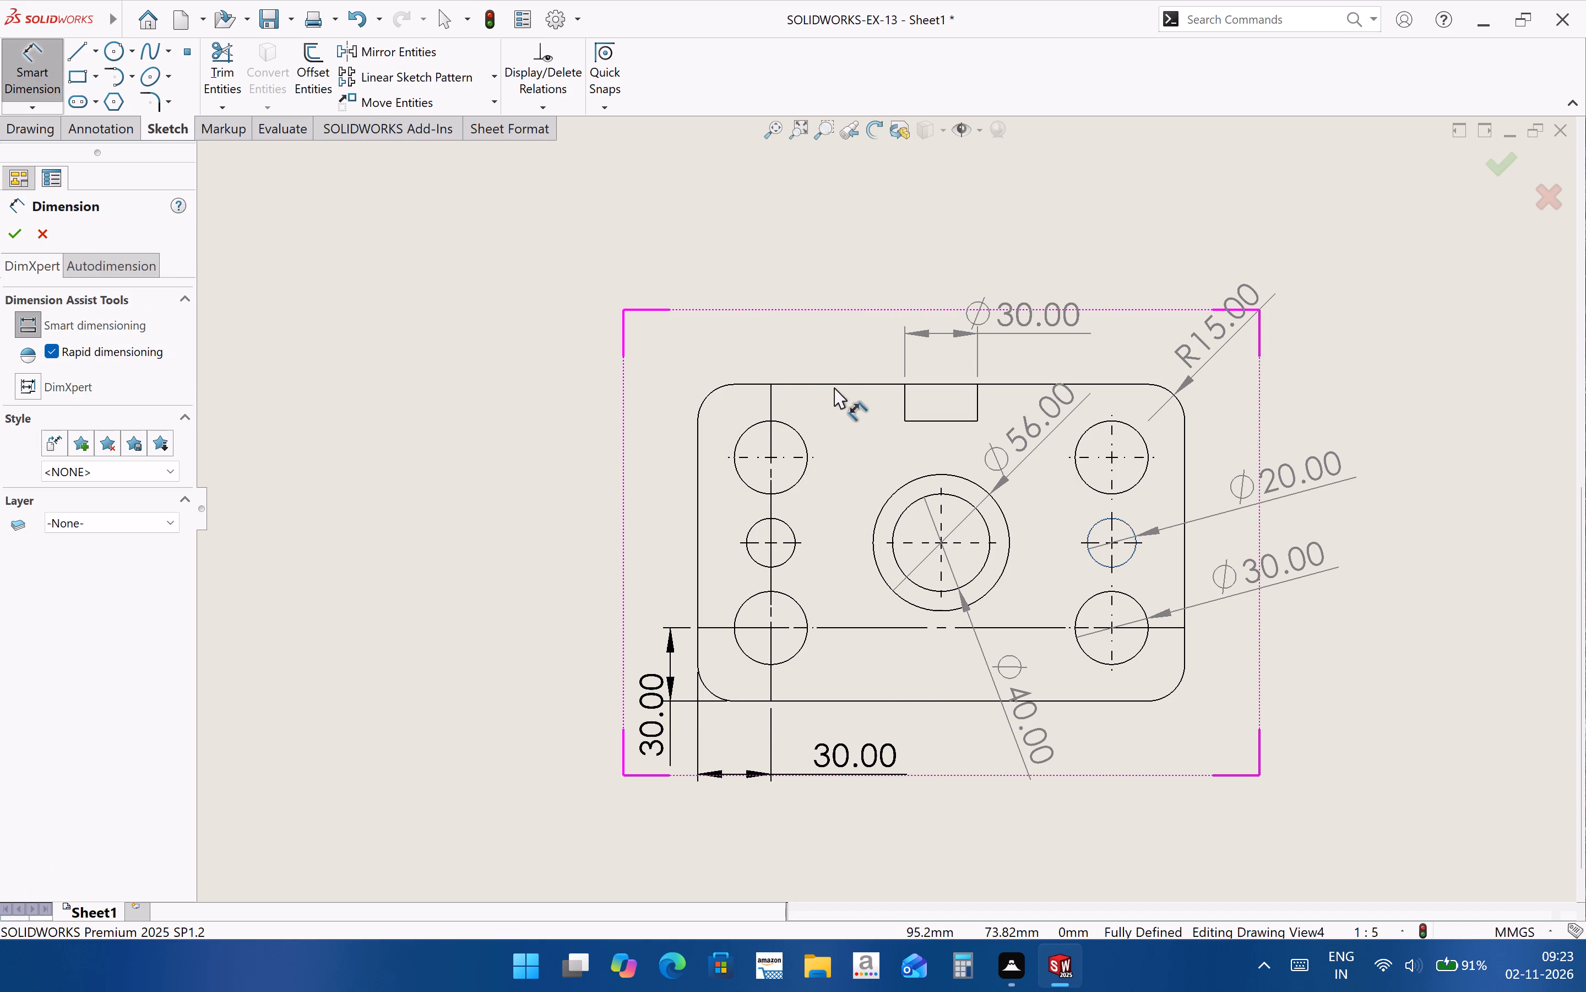
{"action": "left_click", "coordinate": [834, 386]}
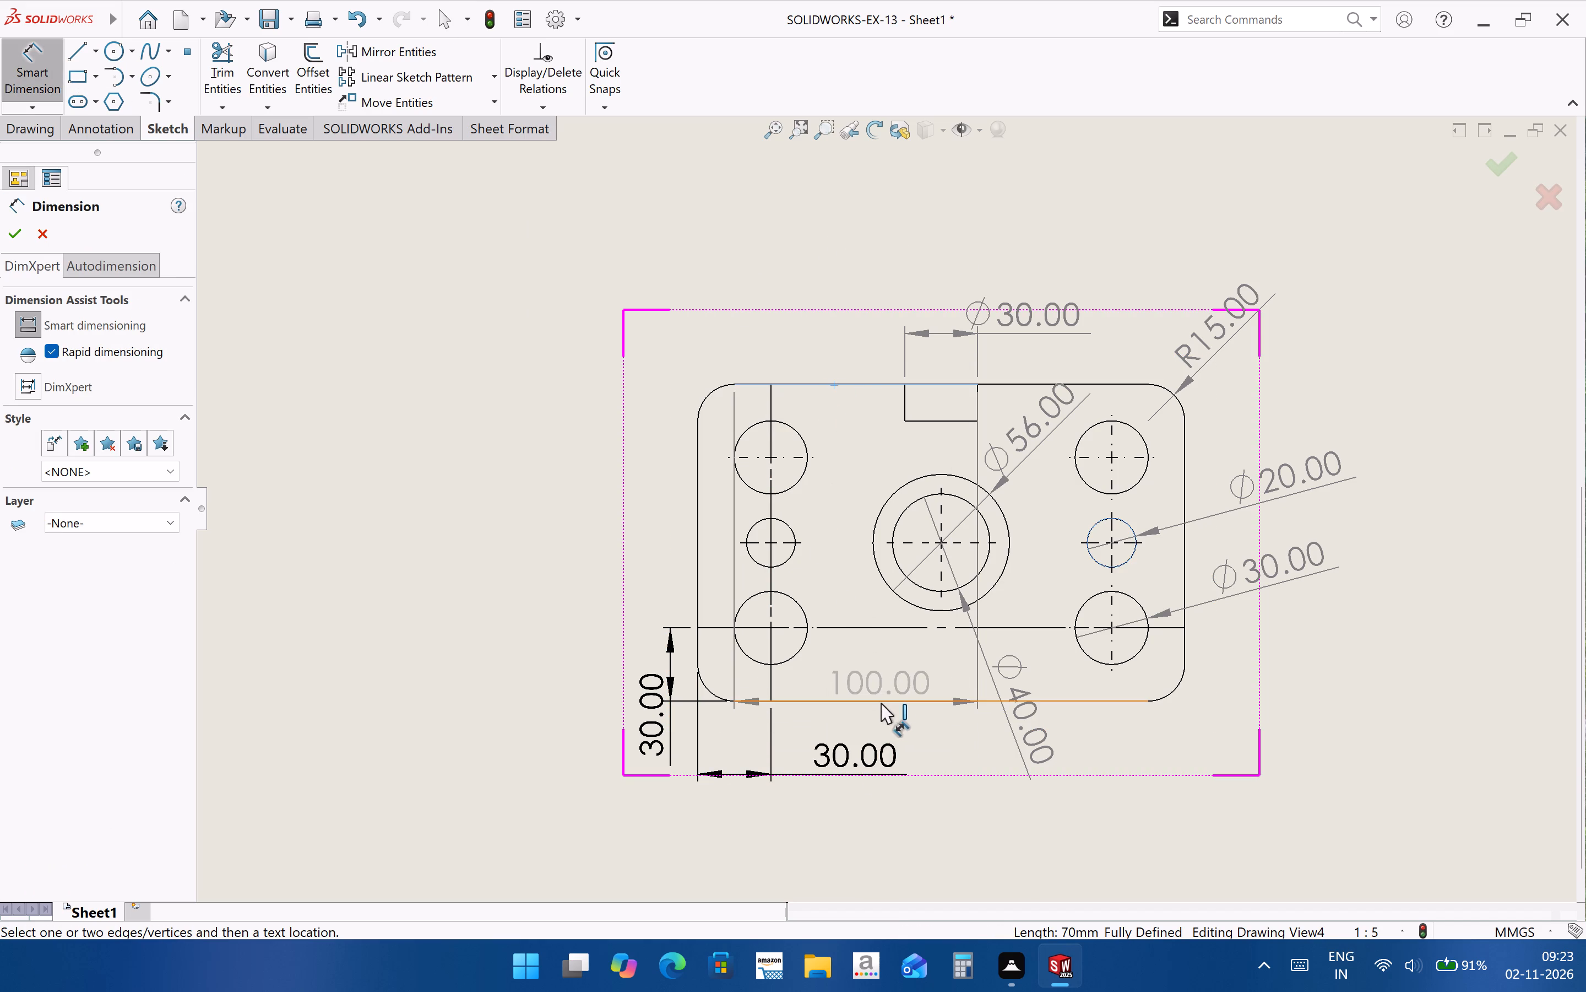
{"action": "left_click", "coordinate": [881, 703]}
{"action": "left_click", "coordinate": [601, 576]}
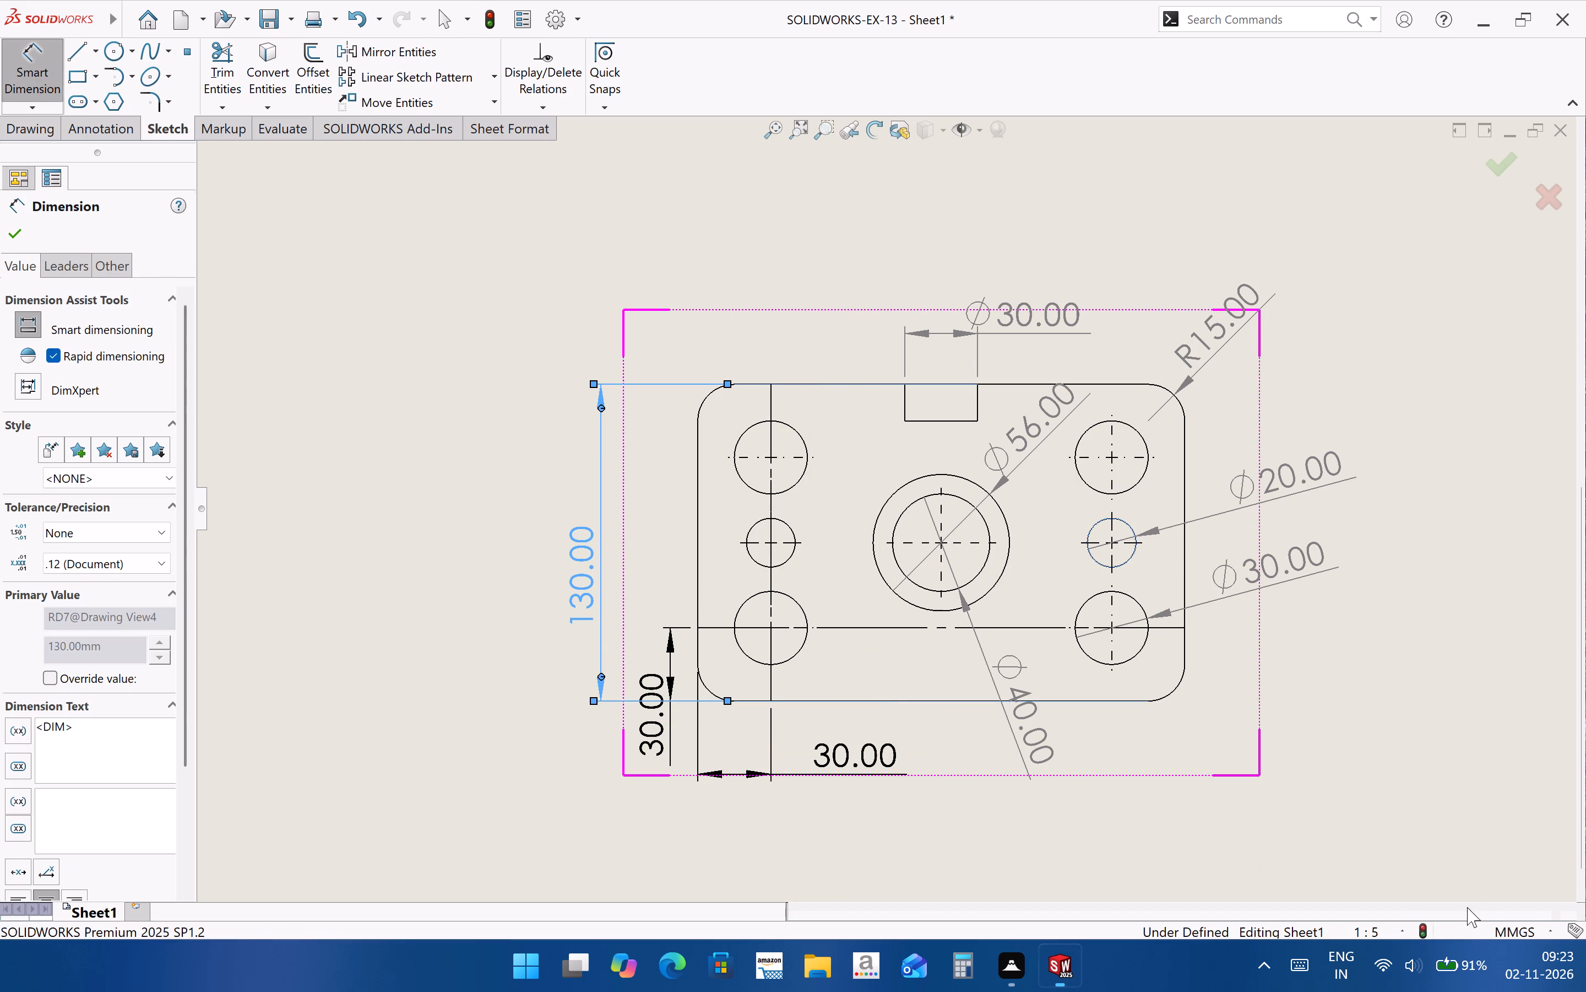
{"action": "left_click", "coordinate": [1474, 902]}
Dimension the plate's overall width in the top view between its two side edges, placing the text below the existing 30 mm dimension.
{"action": "scroll", "coordinate": [1074, 672], "scroll_direction": "up", "scroll_amount": 3}
{"action": "scroll", "coordinate": [166, 585], "scroll_direction": "down", "scroll_amount": 3}
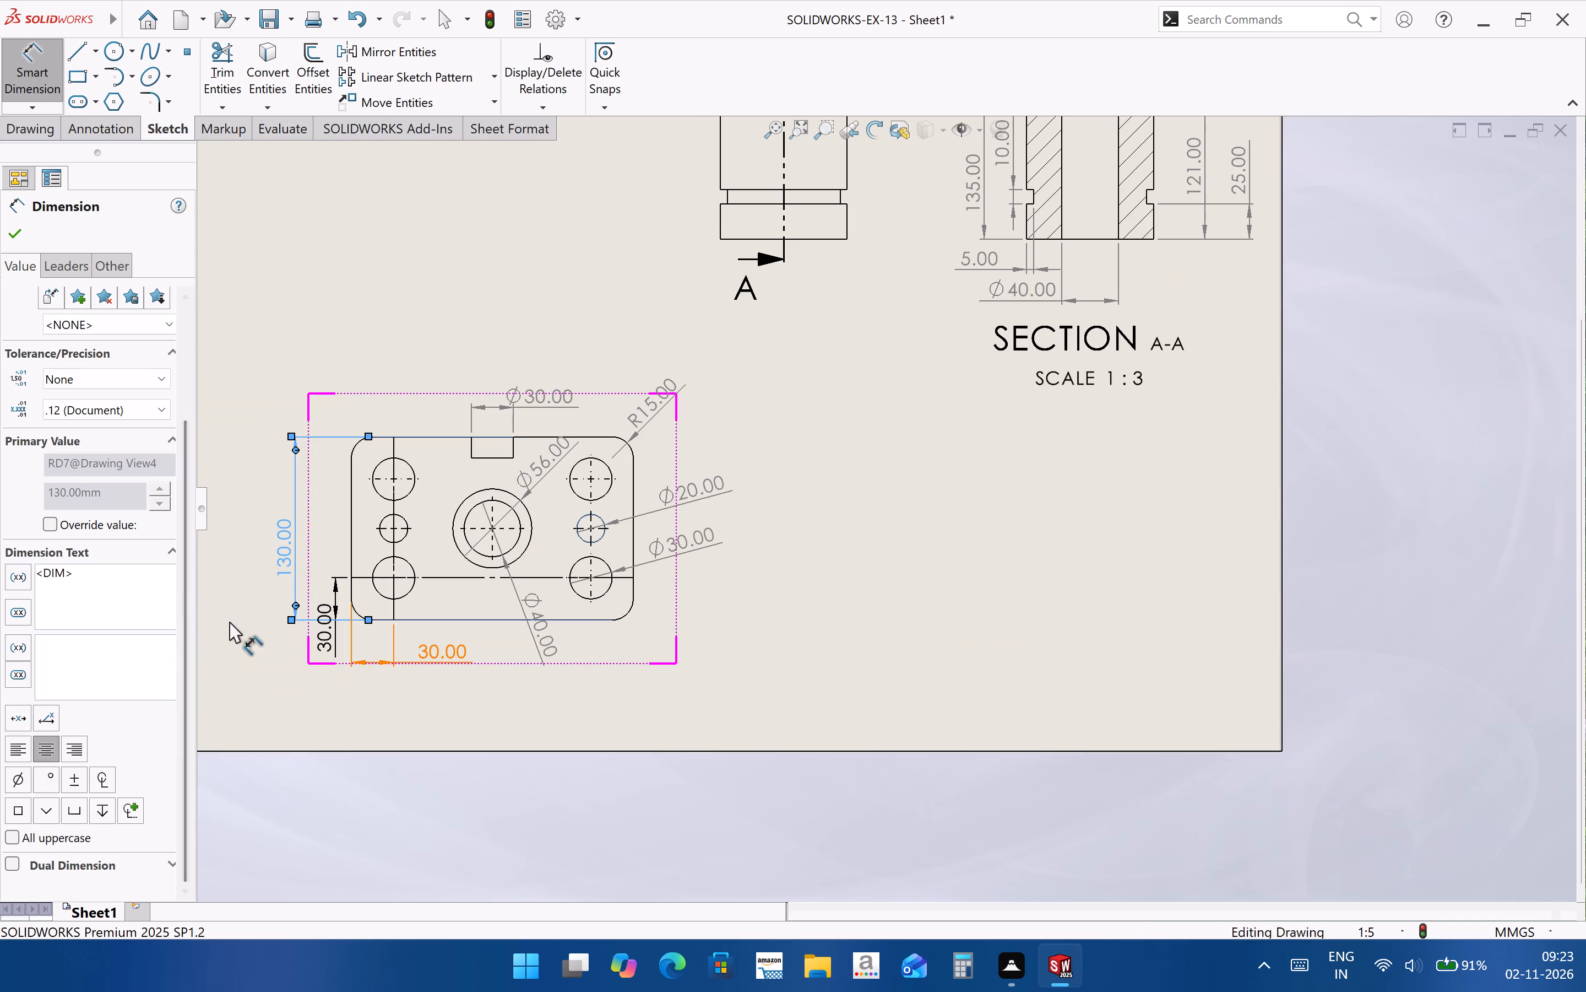
{"action": "scroll", "coordinate": [299, 621], "scroll_direction": "down", "scroll_amount": 3}
{"action": "left_click", "coordinate": [541, 777]}
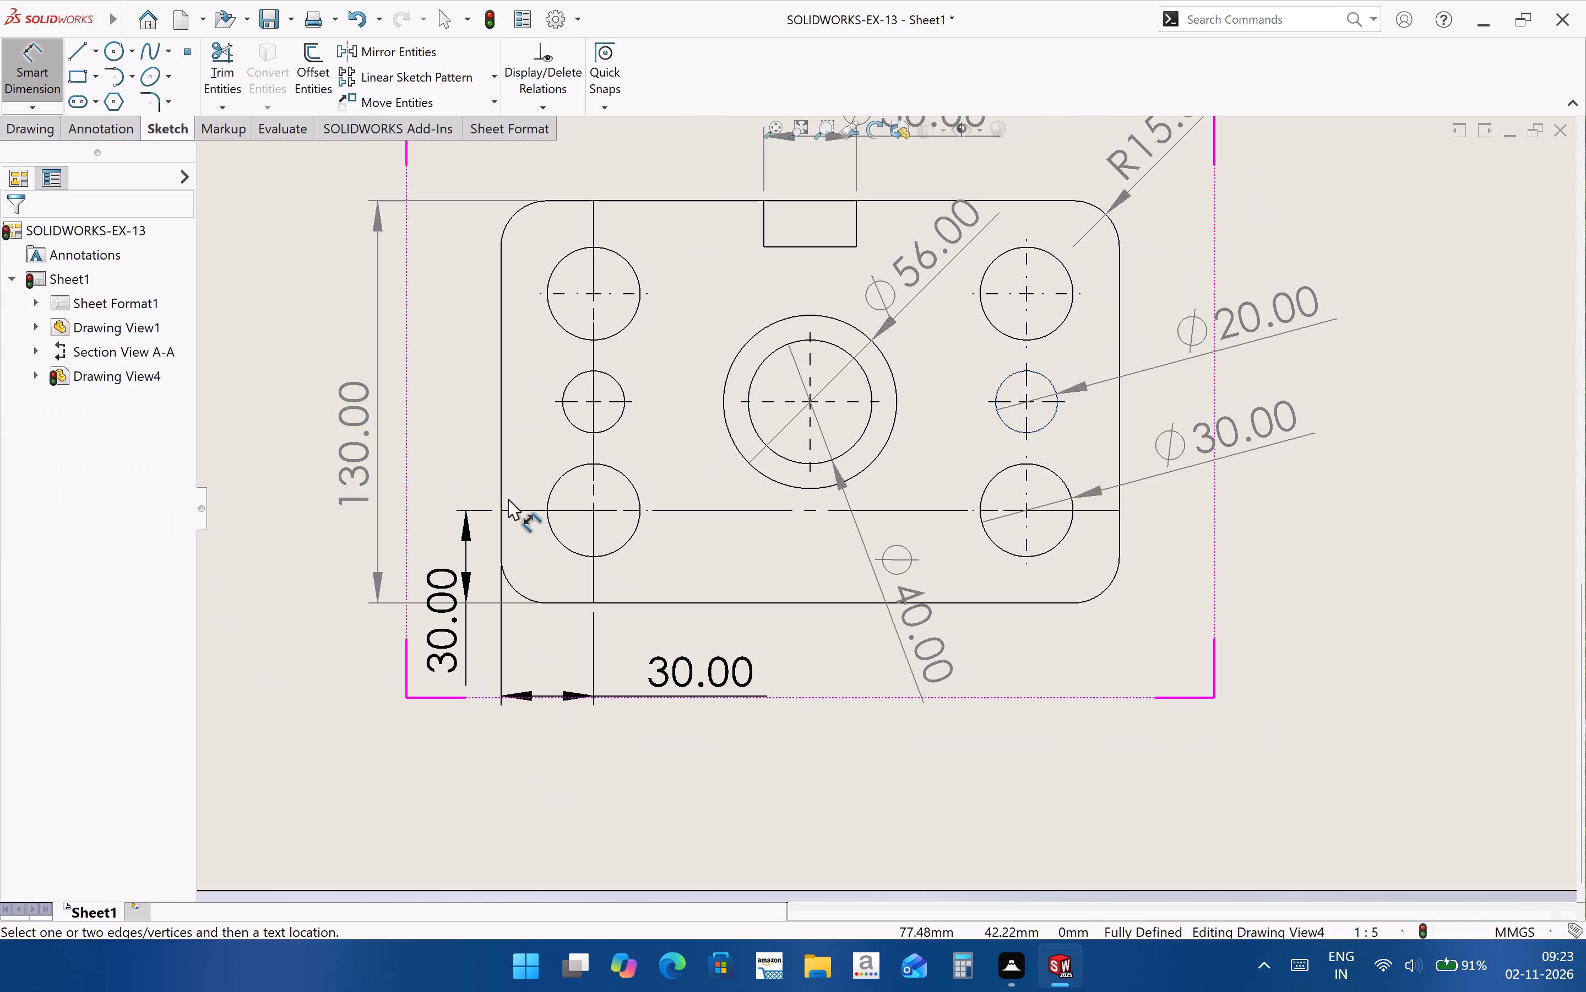
{"action": "left_click", "coordinate": [501, 488]}
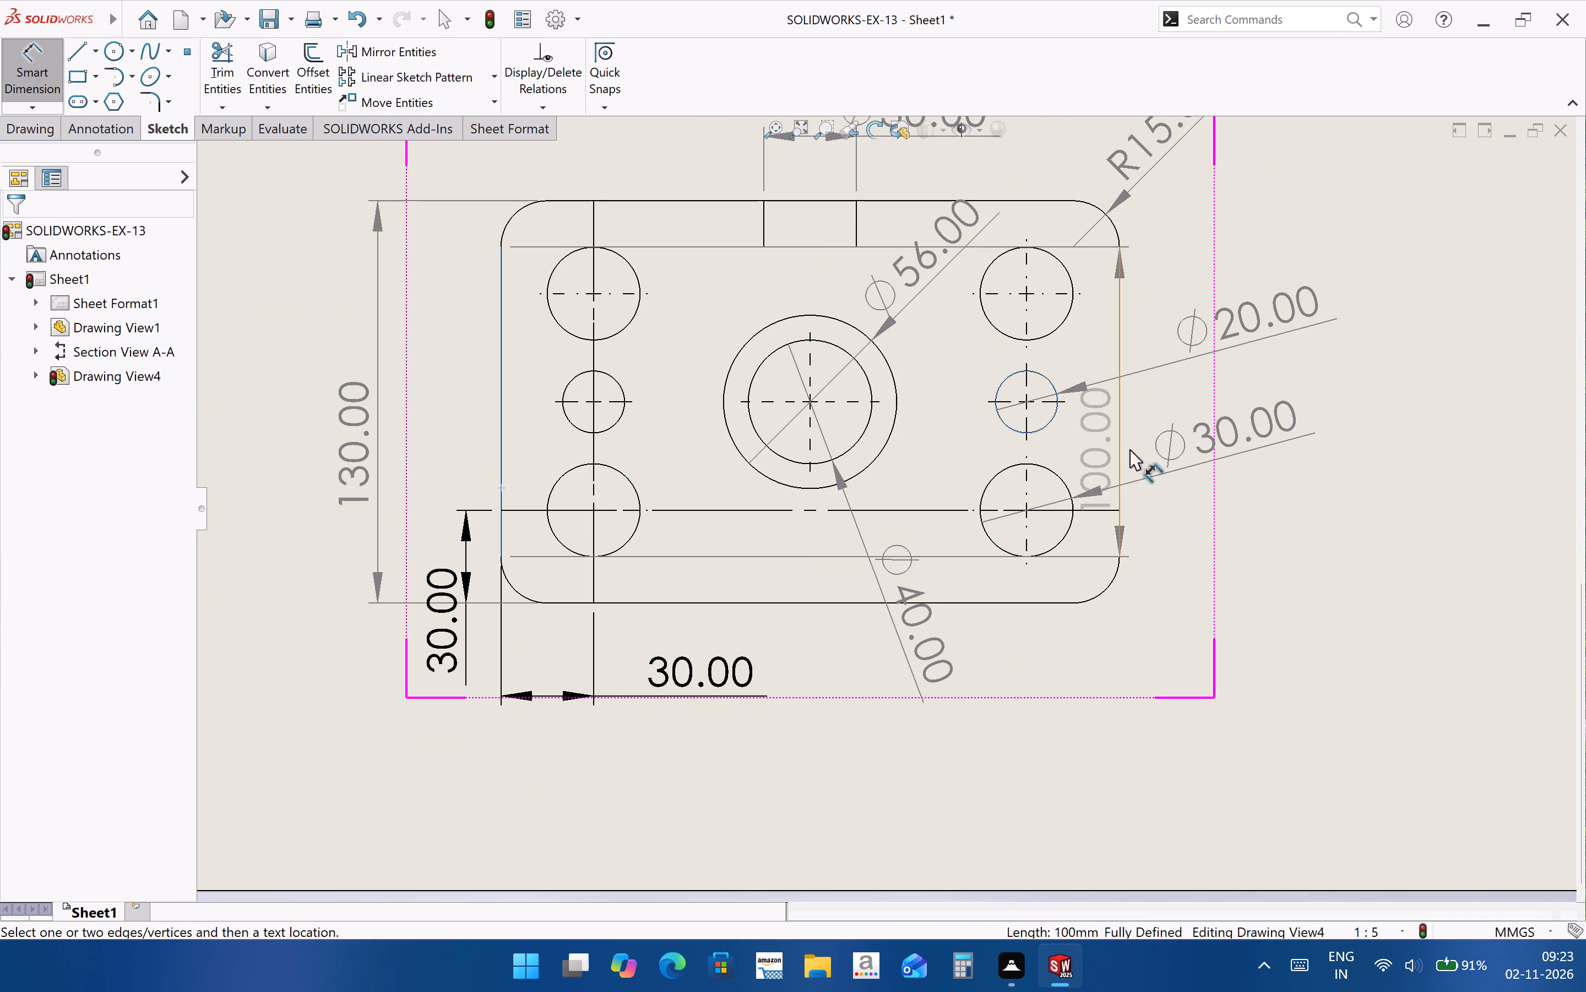
{"action": "left_click", "coordinate": [1120, 440]}
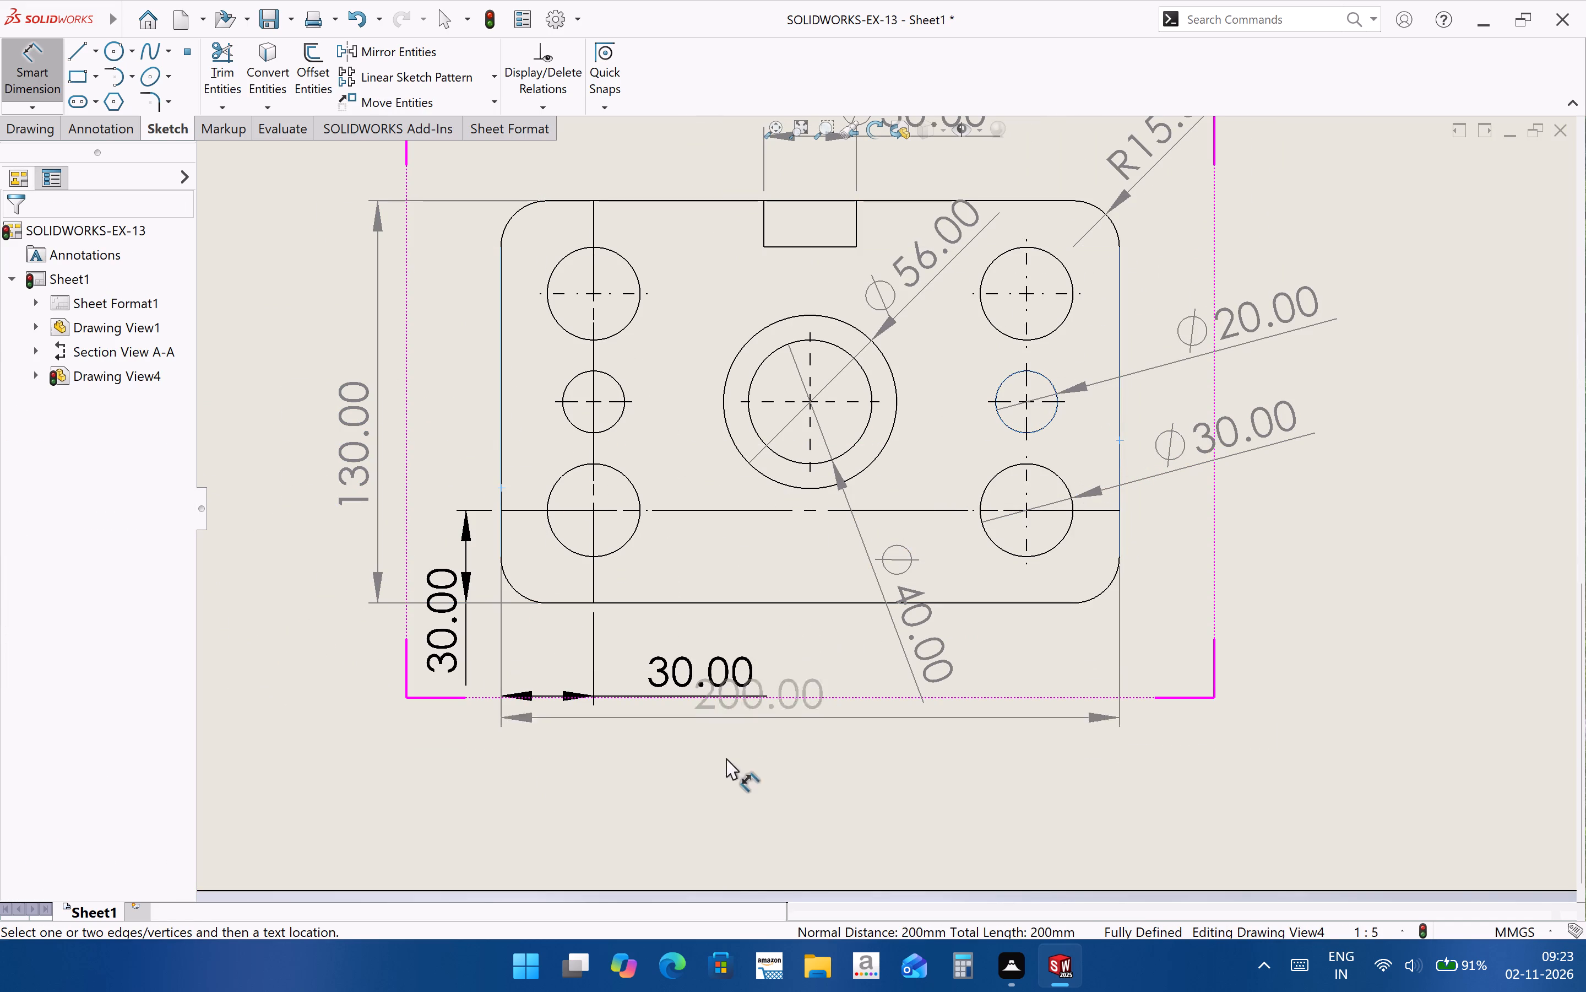
{"action": "left_click", "coordinate": [776, 777]}
{"action": "left_click", "coordinate": [1340, 767]}
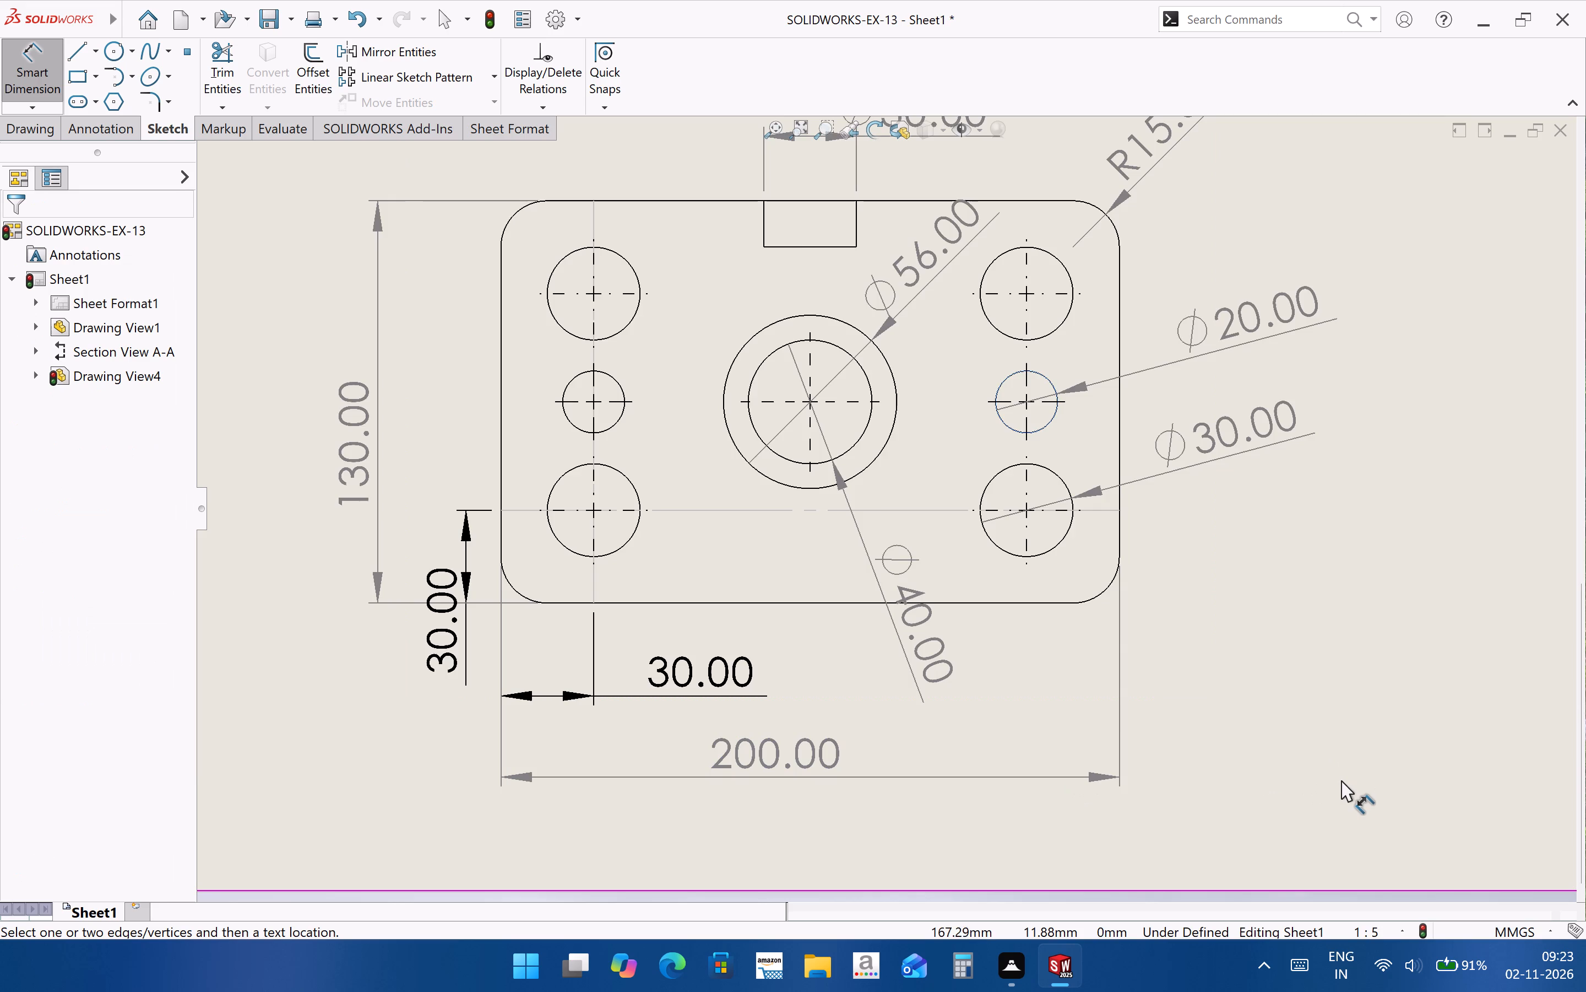
Insert an isometric model view of SOLIDWORKS-EX-13 on the sheet, left of the front view and above the top view.
{"action": "scroll", "coordinate": [1341, 780], "scroll_direction": "up", "scroll_amount": 3}
{"action": "scroll", "coordinate": [526, 287], "scroll_direction": "down", "scroll_amount": 1}
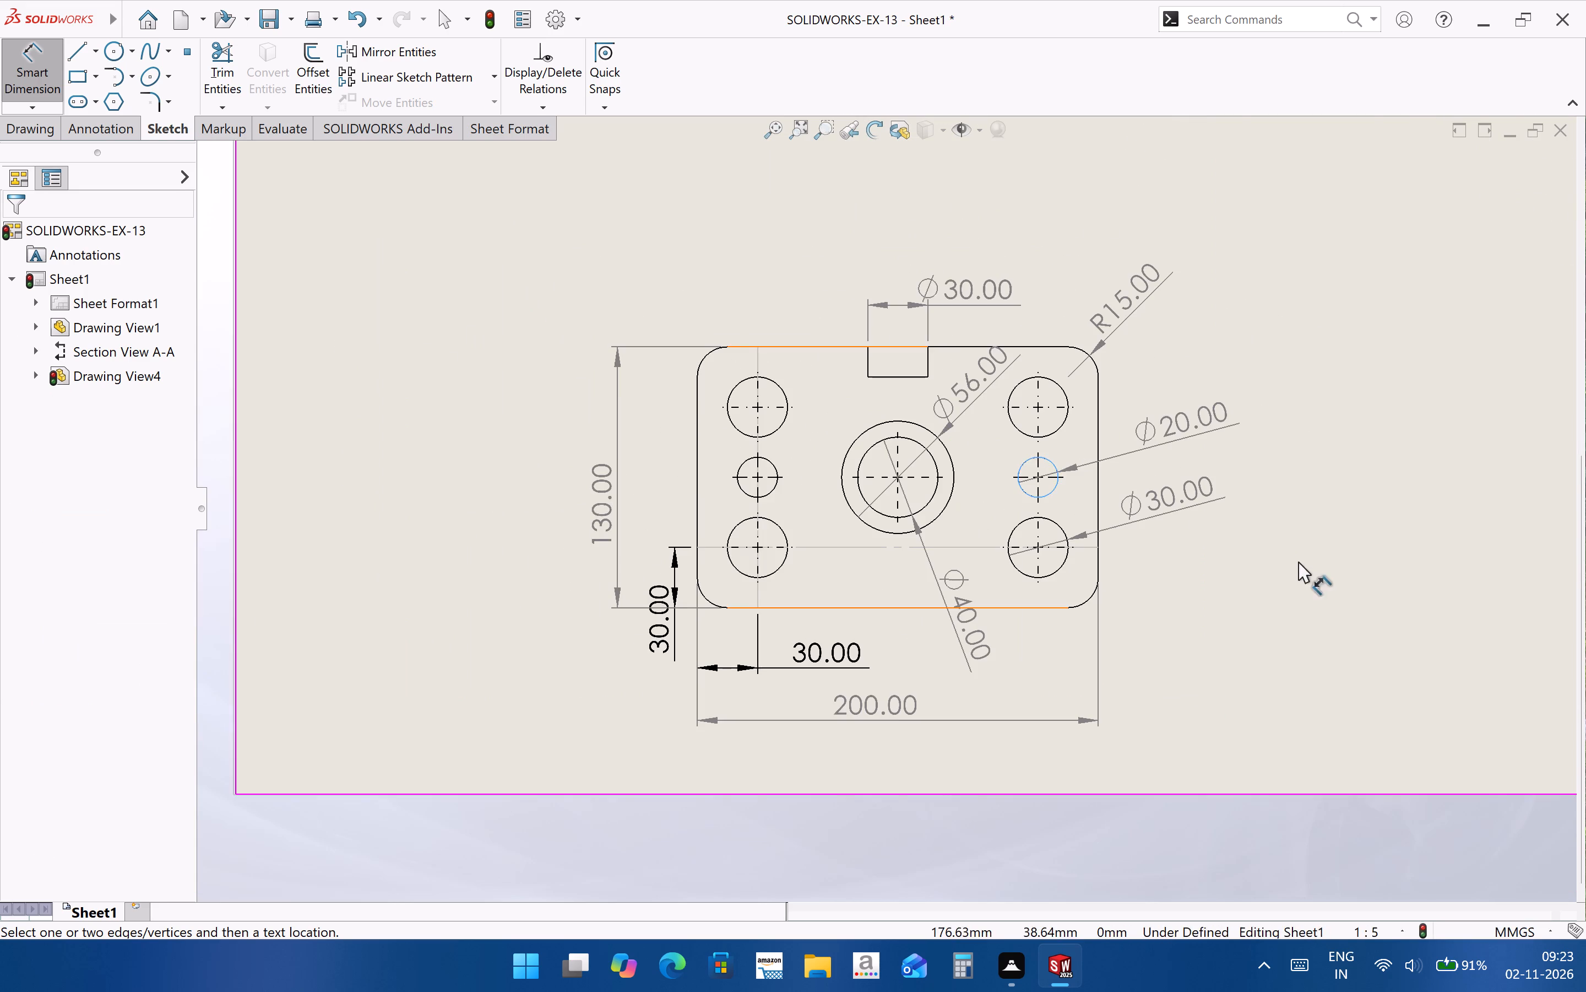
{"action": "scroll", "coordinate": [1298, 562], "scroll_direction": "up", "scroll_amount": 2}
{"action": "scroll", "coordinate": [1236, 510], "scroll_direction": "up", "scroll_amount": 1}
{"action": "scroll", "coordinate": [968, 246], "scroll_direction": "down", "scroll_amount": 2}
{"action": "scroll", "coordinate": [1079, 446], "scroll_direction": "up", "scroll_amount": 3}
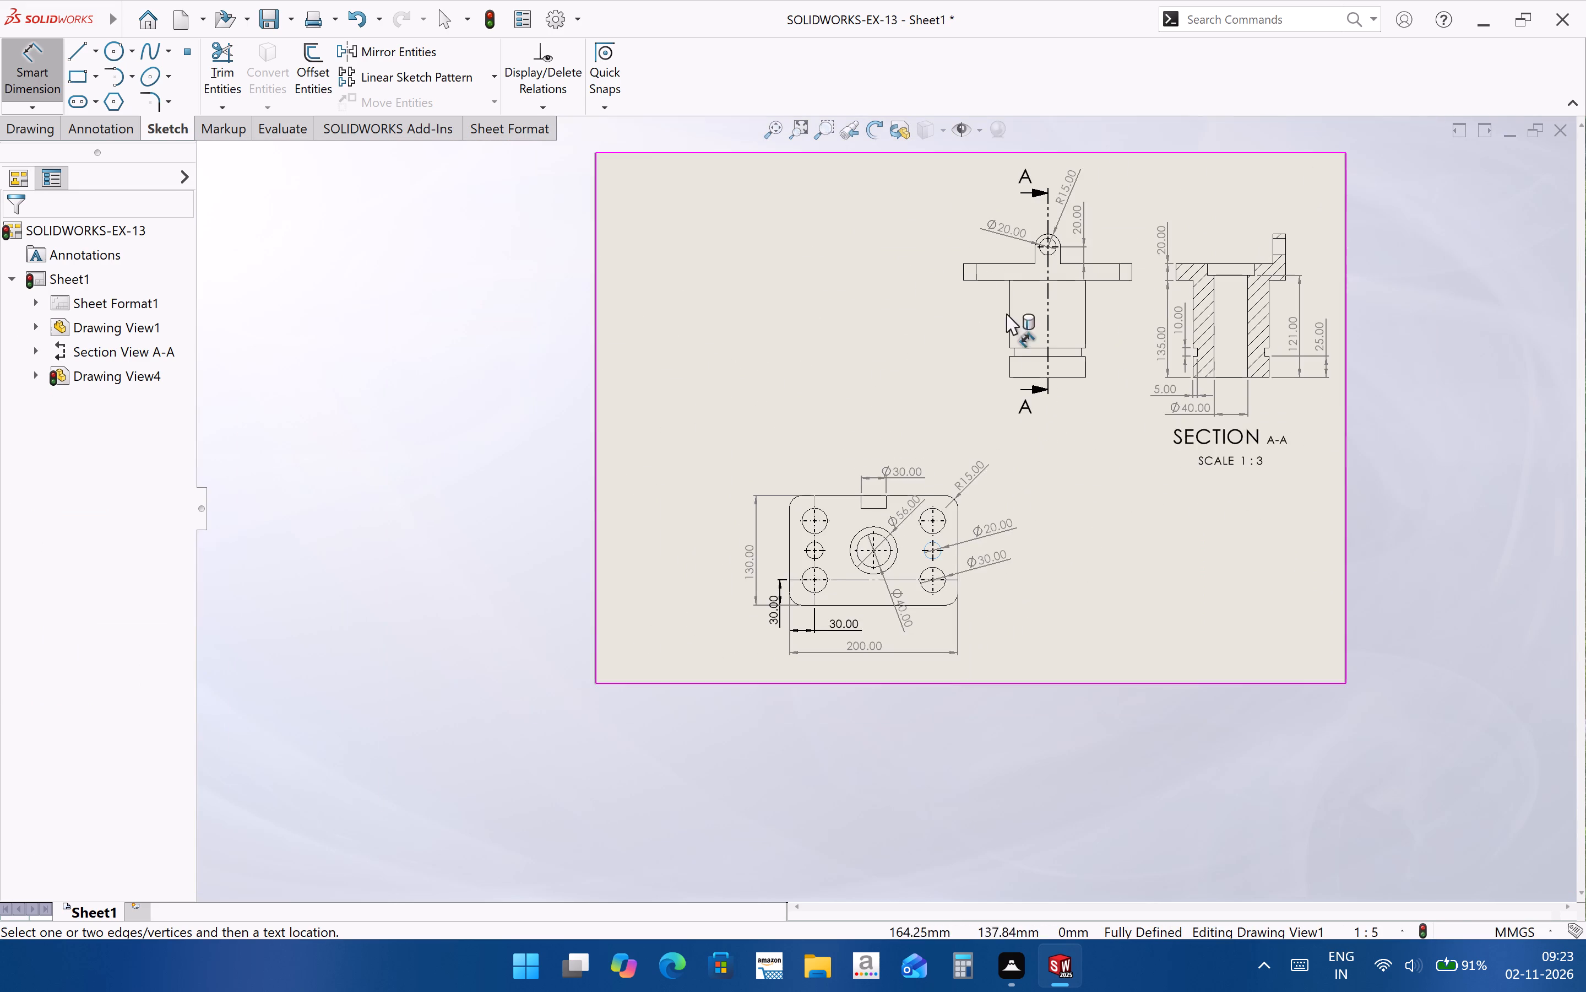
{"action": "scroll", "coordinate": [1004, 308], "scroll_direction": "down", "scroll_amount": 2}
{"action": "left_click", "coordinate": [25, 130]}
{"action": "left_click", "coordinate": [31, 74]}
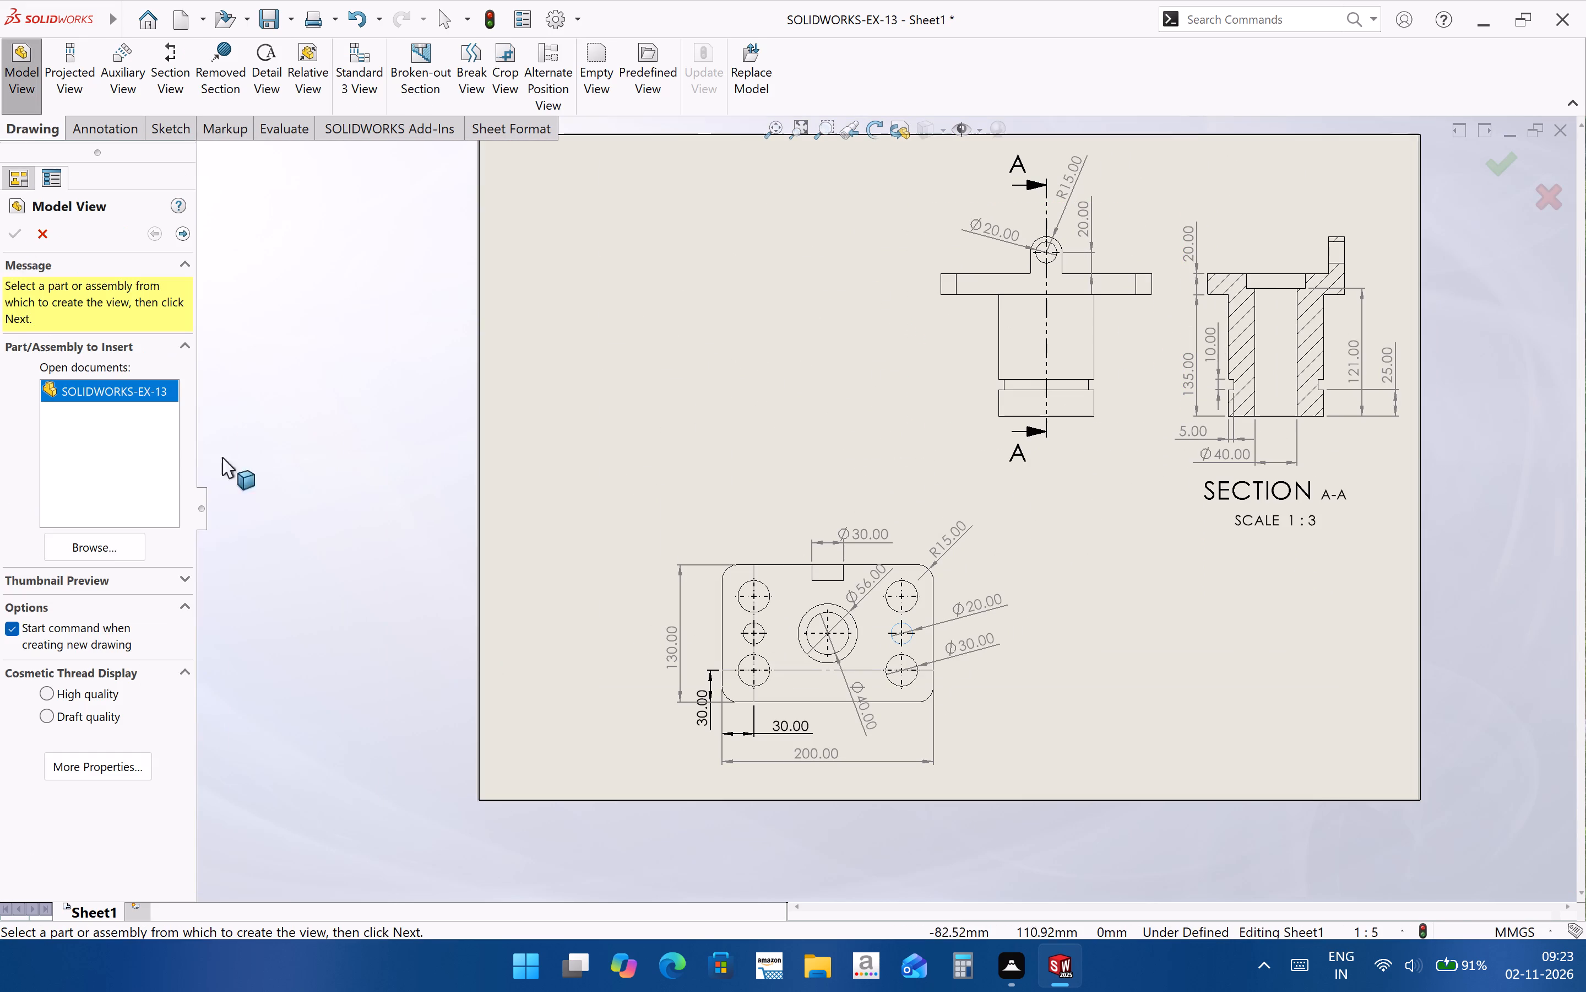
{"action": "double_click", "coordinate": [106, 387]}
{"action": "left_click", "coordinate": [143, 551]}
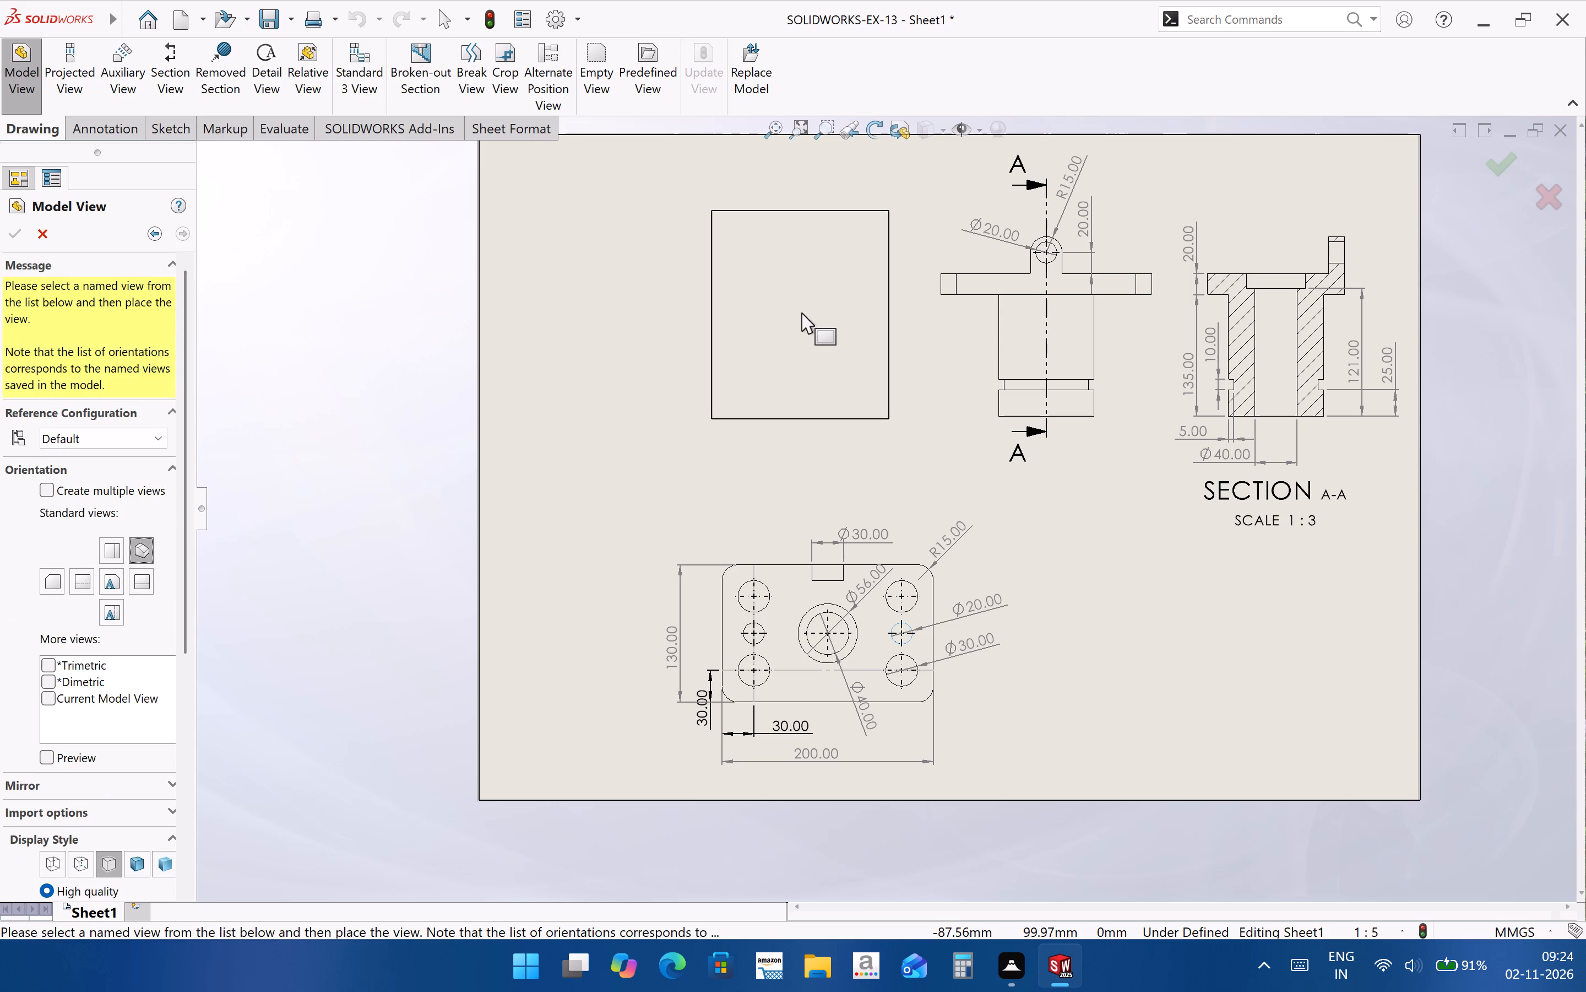
{"action": "left_click", "coordinate": [785, 314]}
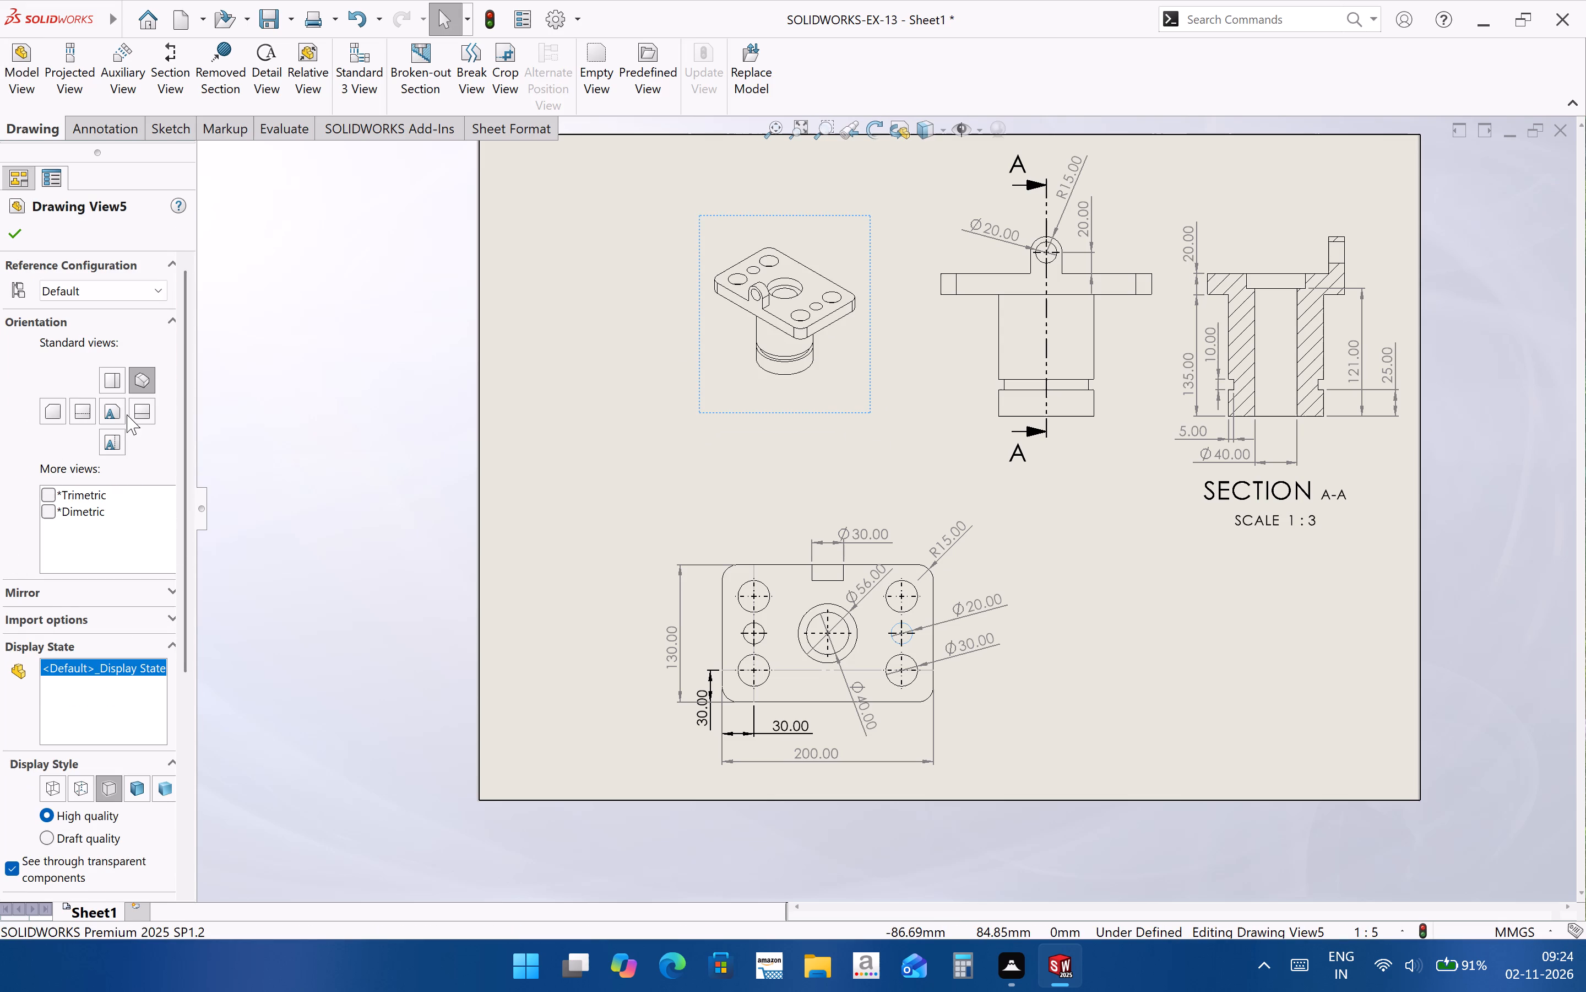
Display the isometric view as shaded with edges and give it a custom scale of 1:3.
{"action": "left_click", "coordinate": [140, 799]}
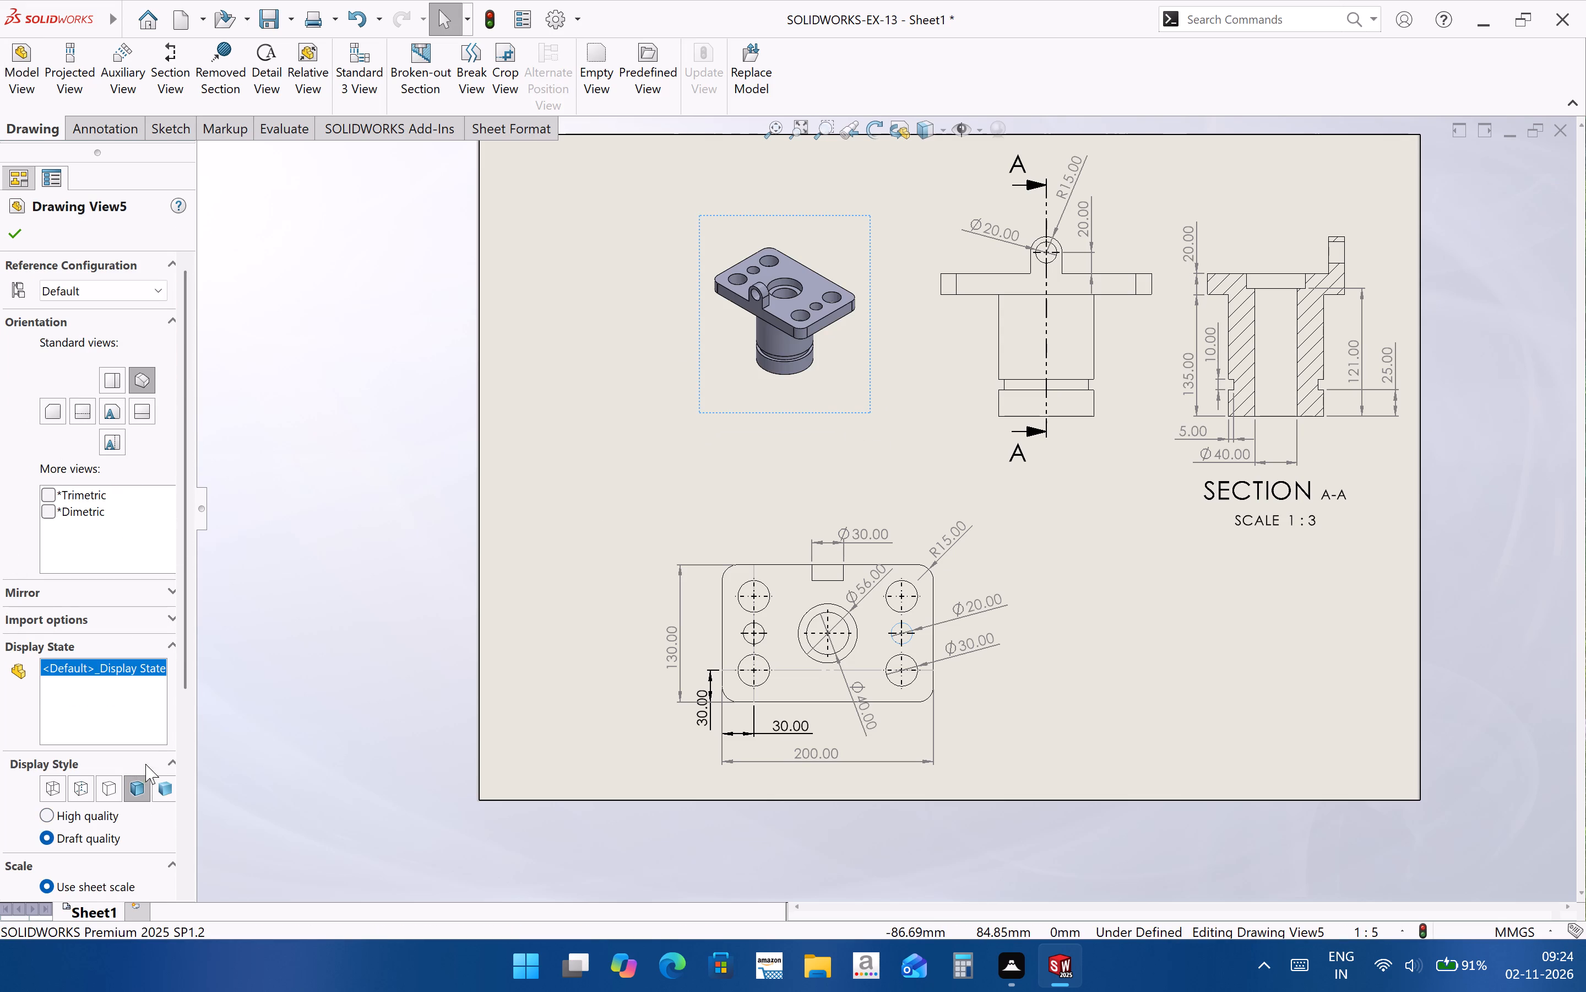
{"action": "left_click_drag", "start_coordinate": [184, 683], "coordinate": [183, 804]}
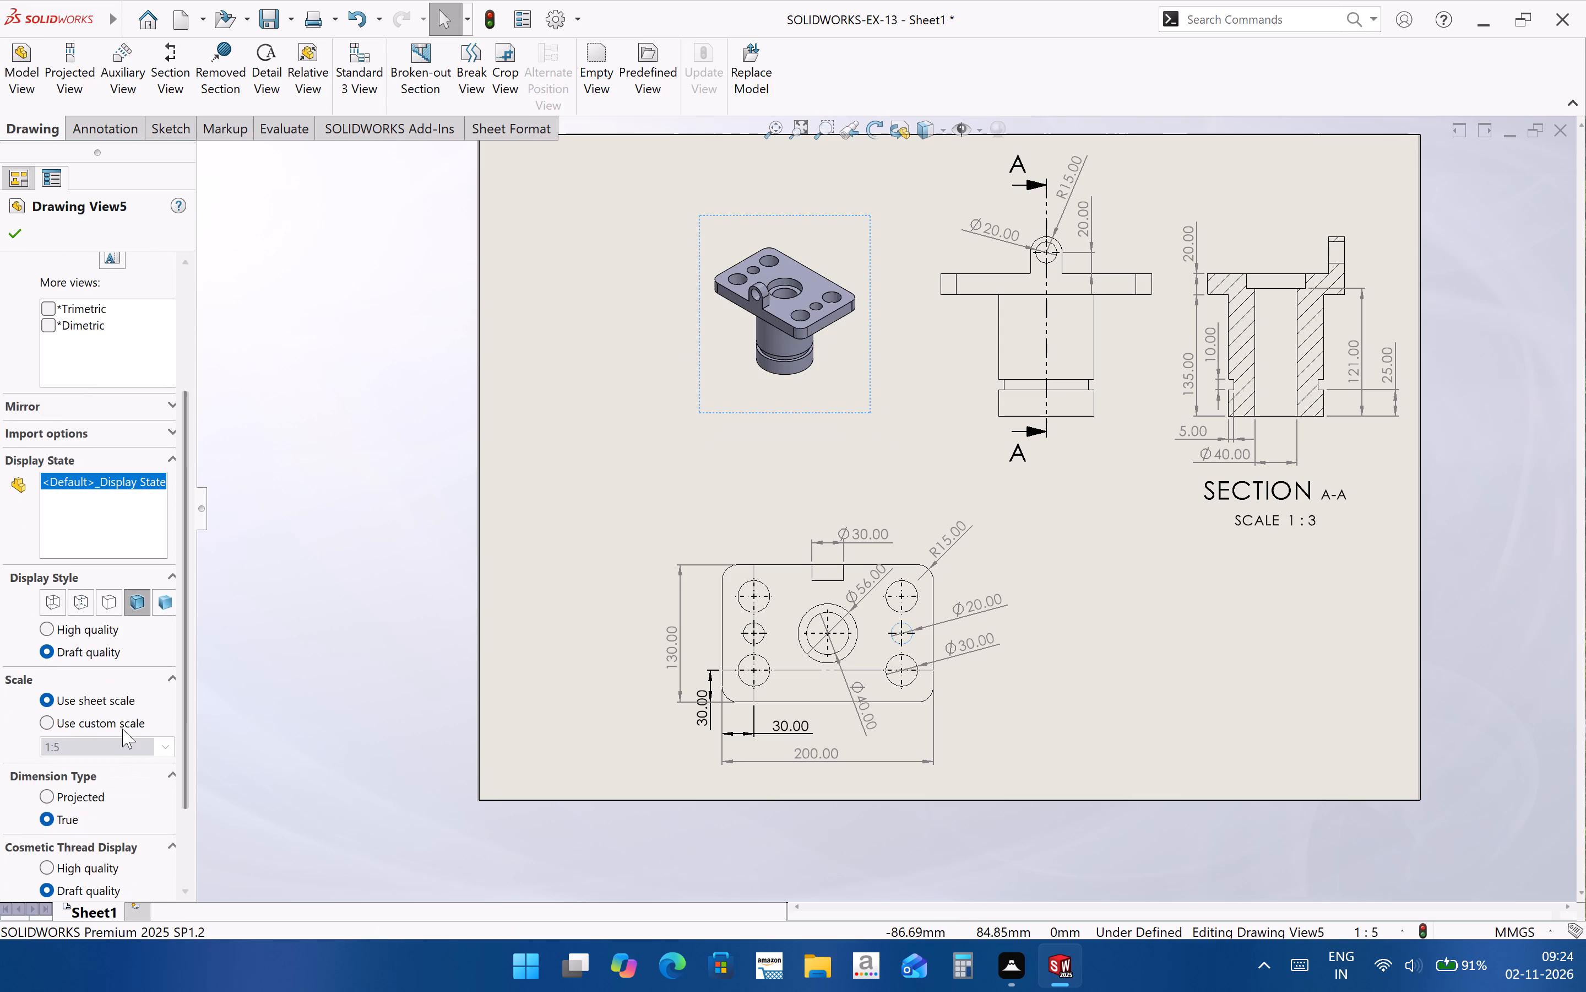
{"action": "left_click", "coordinate": [122, 725]}
{"action": "left_click", "coordinate": [126, 742]}
{"action": "left_click", "coordinate": [127, 740]}
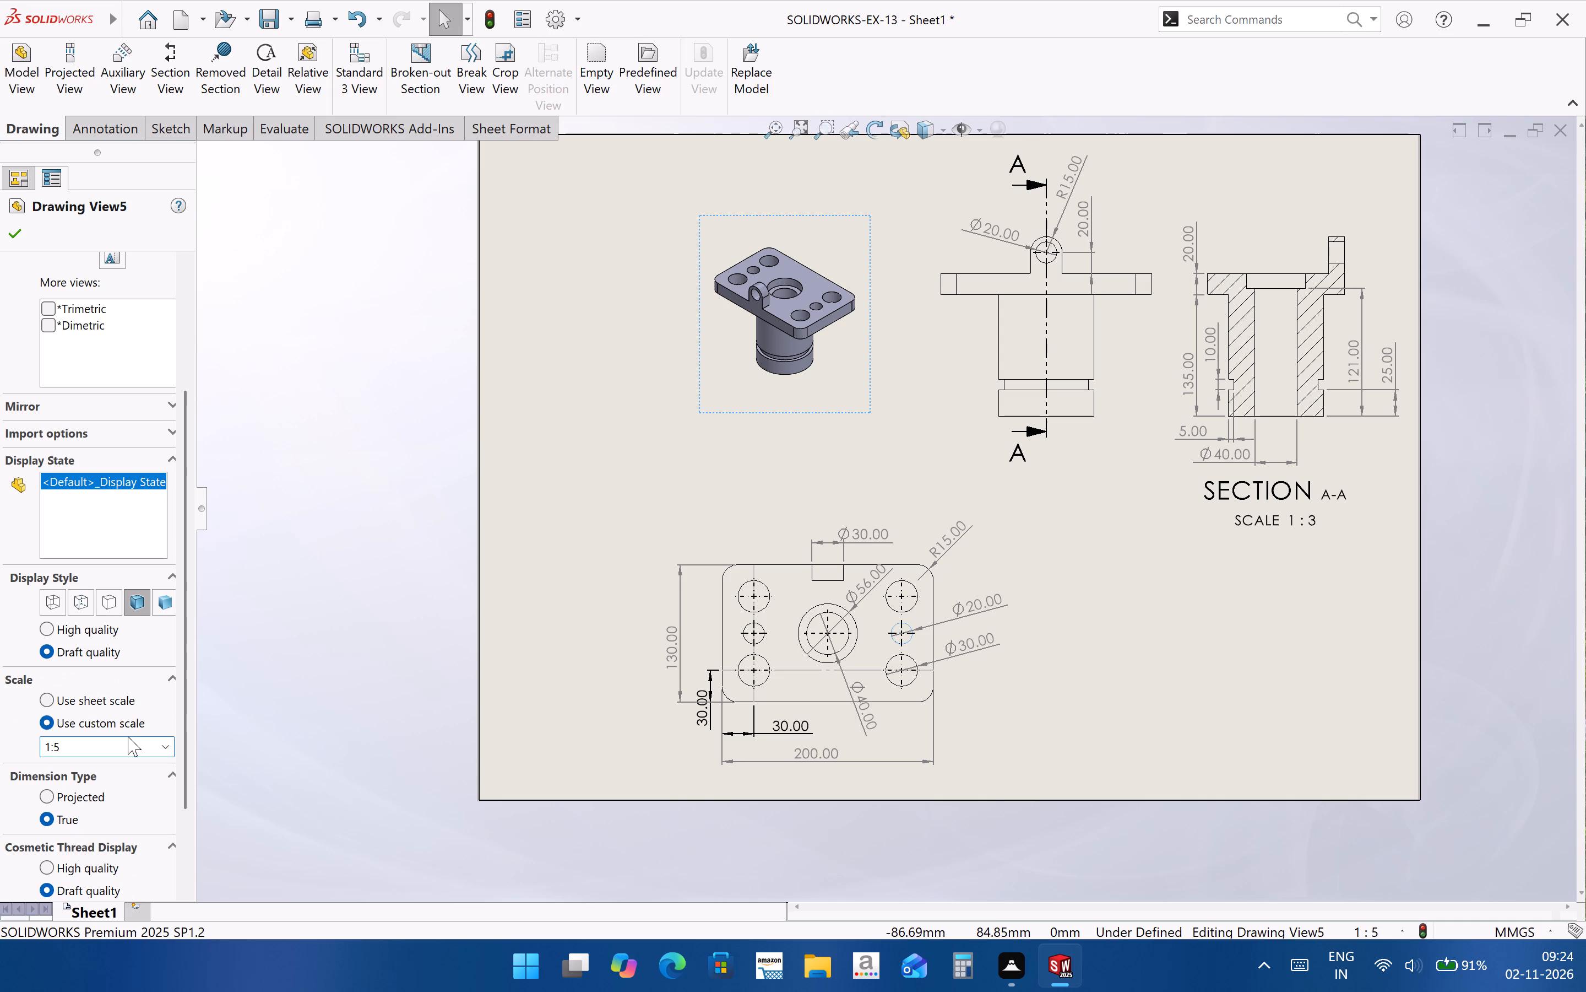
{"action": "key", "text": "BackSpace"}
{"action": "key", "text": "3"}
{"action": "key", "text": "Return"}
{"action": "left_click", "coordinate": [1101, 593]}
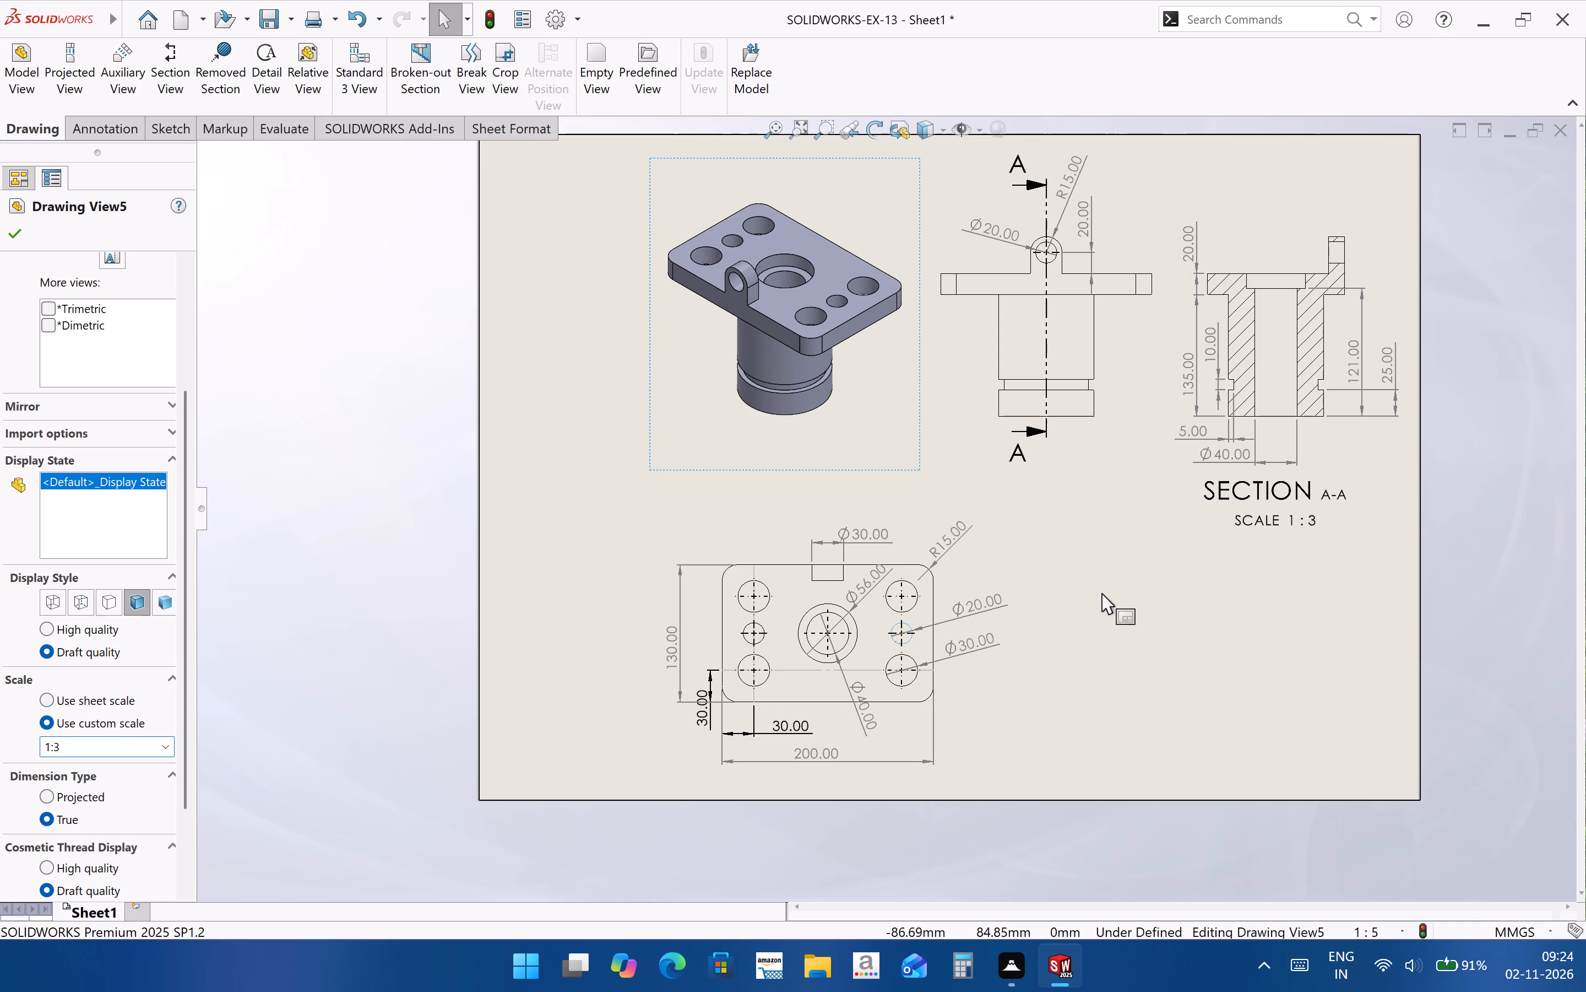
Delete the horizontal construction line through the two lower holes in the top view.
{"action": "scroll", "coordinate": [895, 508], "scroll_direction": "down", "scroll_amount": 2}
{"action": "scroll", "coordinate": [1054, 756], "scroll_direction": "up", "scroll_amount": 1}
{"action": "middle_click_drag", "start_coordinate": [1059, 713], "coordinate": [1030, 727]}
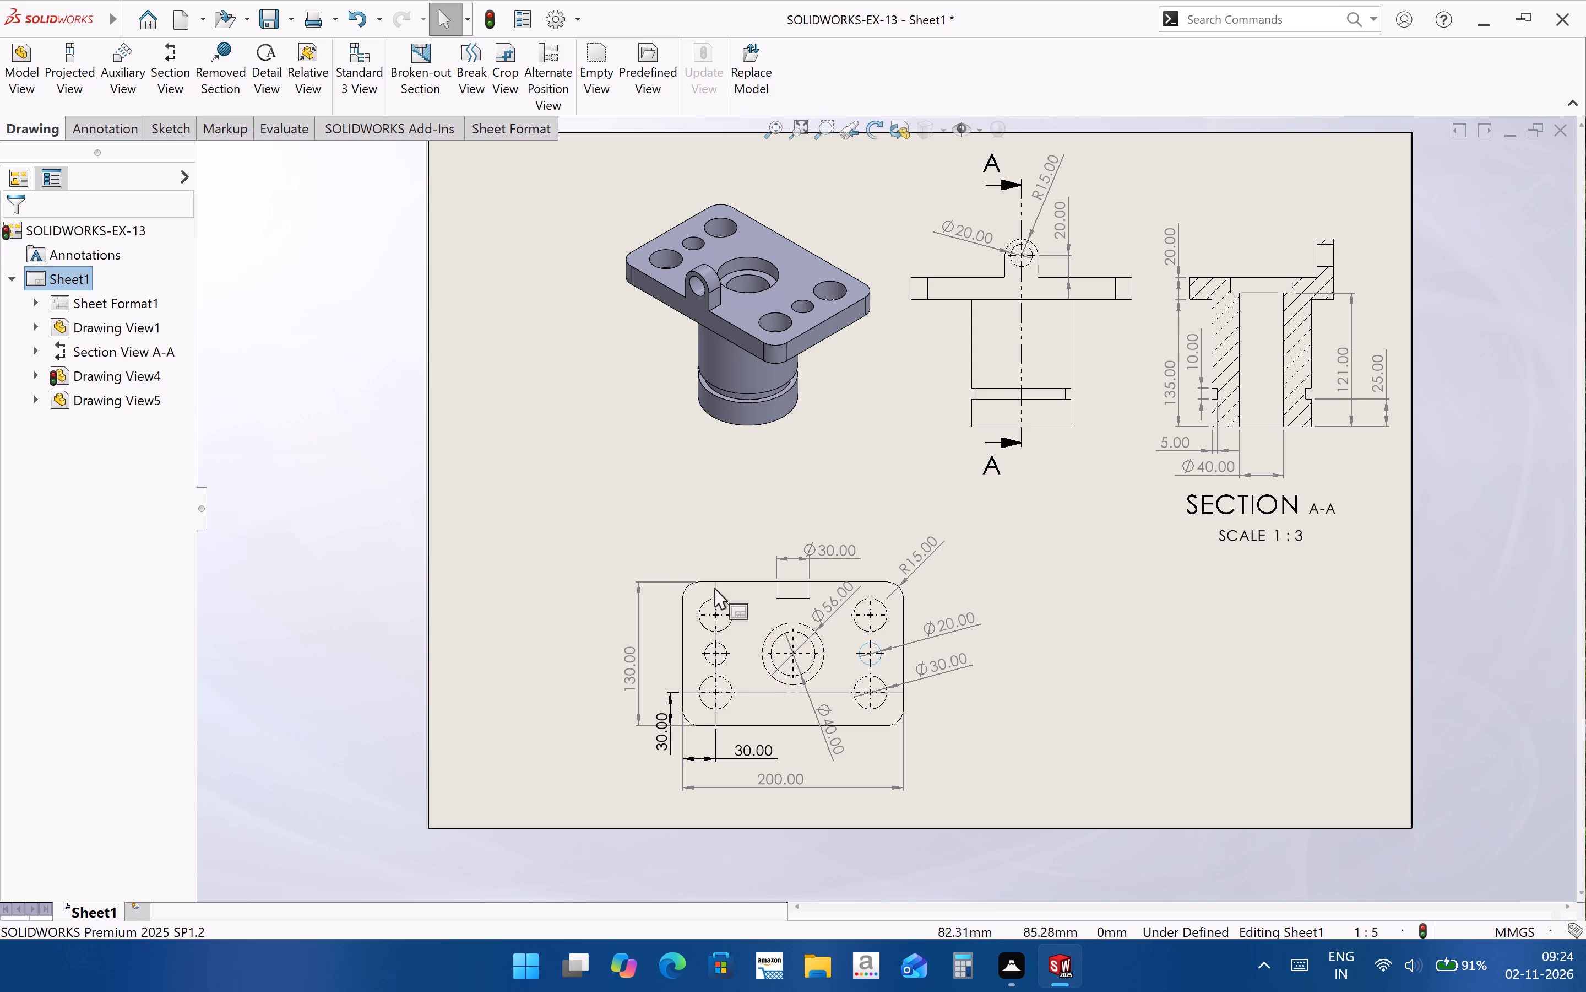
{"action": "scroll", "coordinate": [749, 646], "scroll_direction": "down", "scroll_amount": 2}
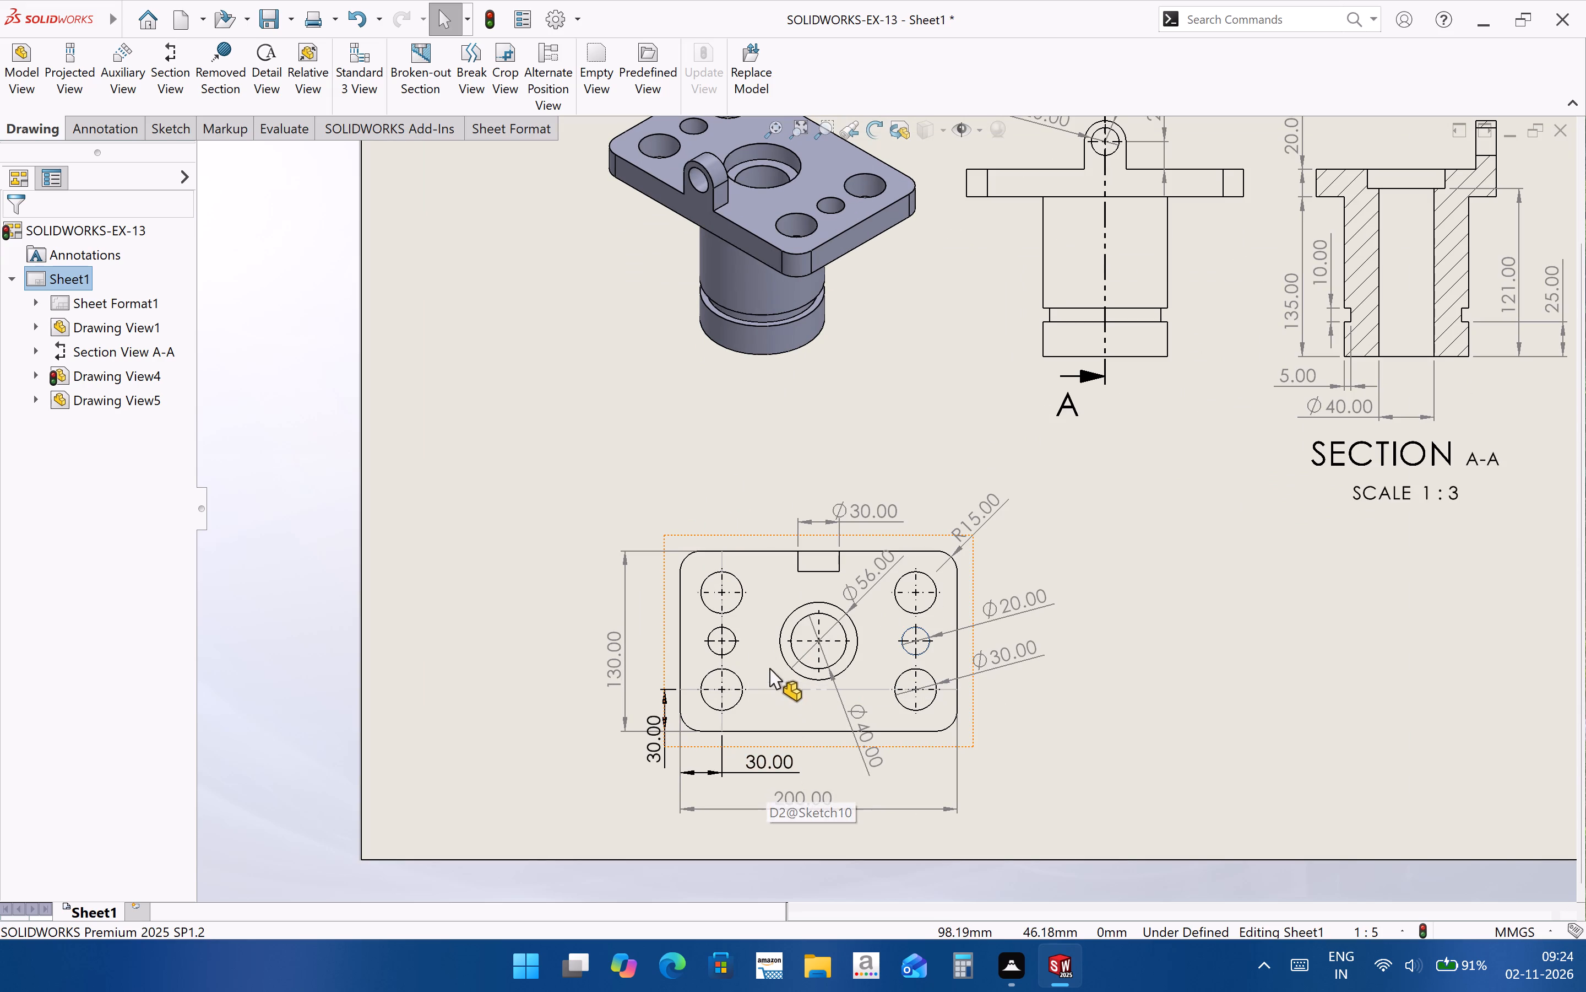
{"action": "left_click", "coordinate": [772, 691]}
{"action": "left_click", "coordinate": [1101, 726]}
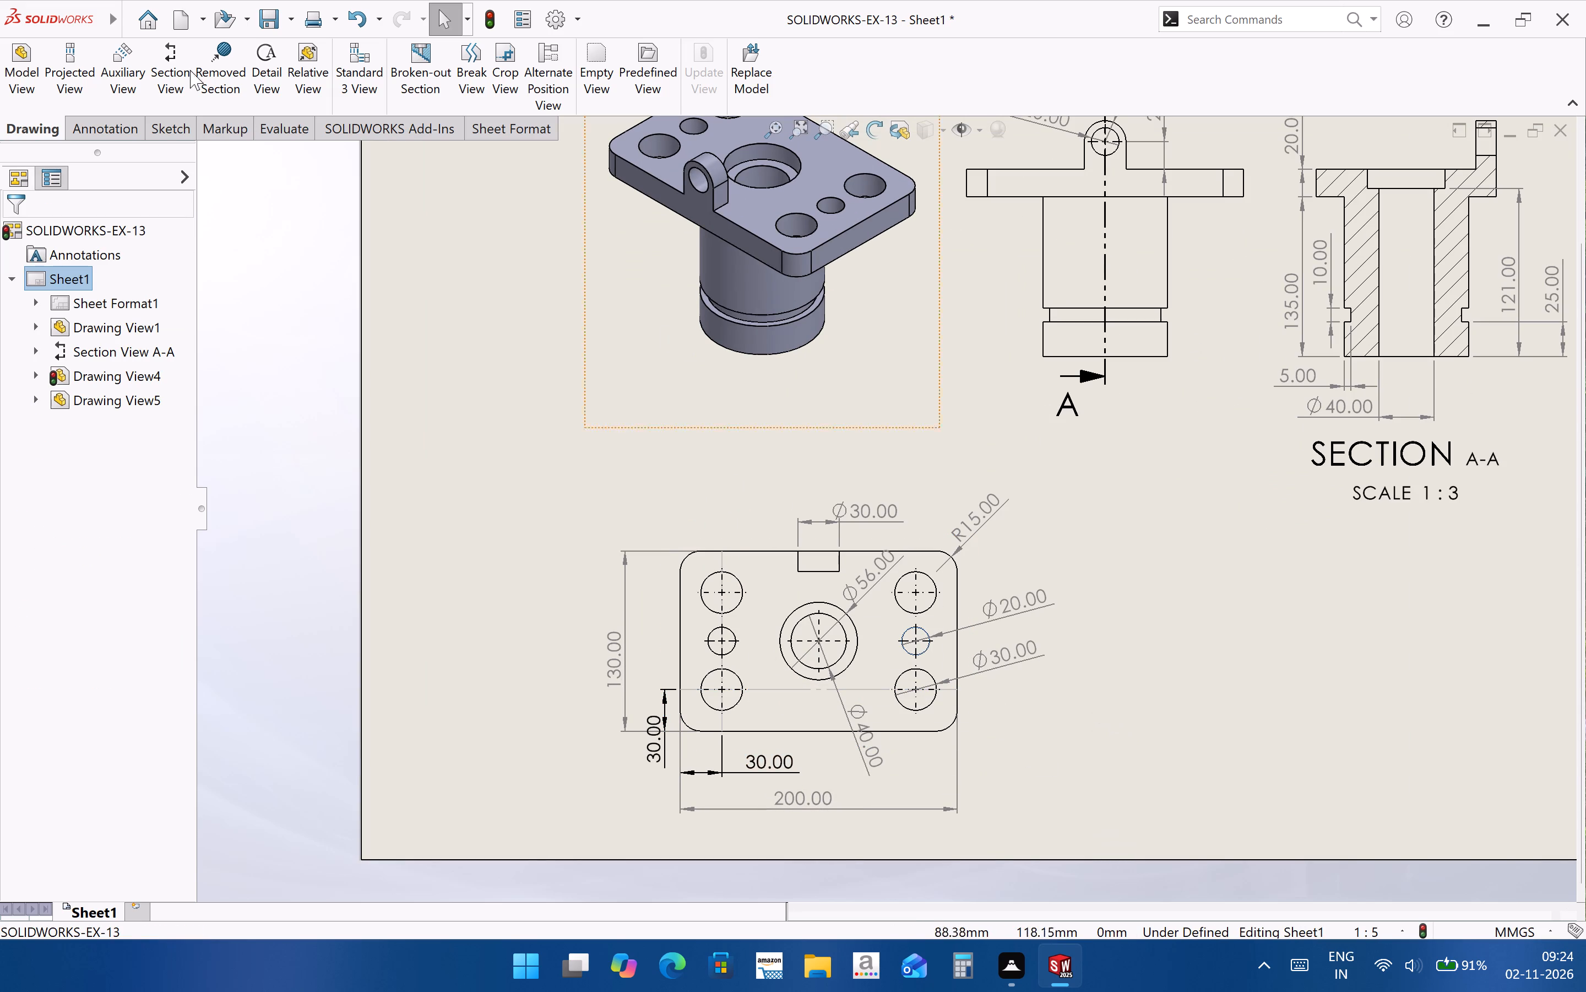
{"action": "left_click", "coordinate": [169, 118]}
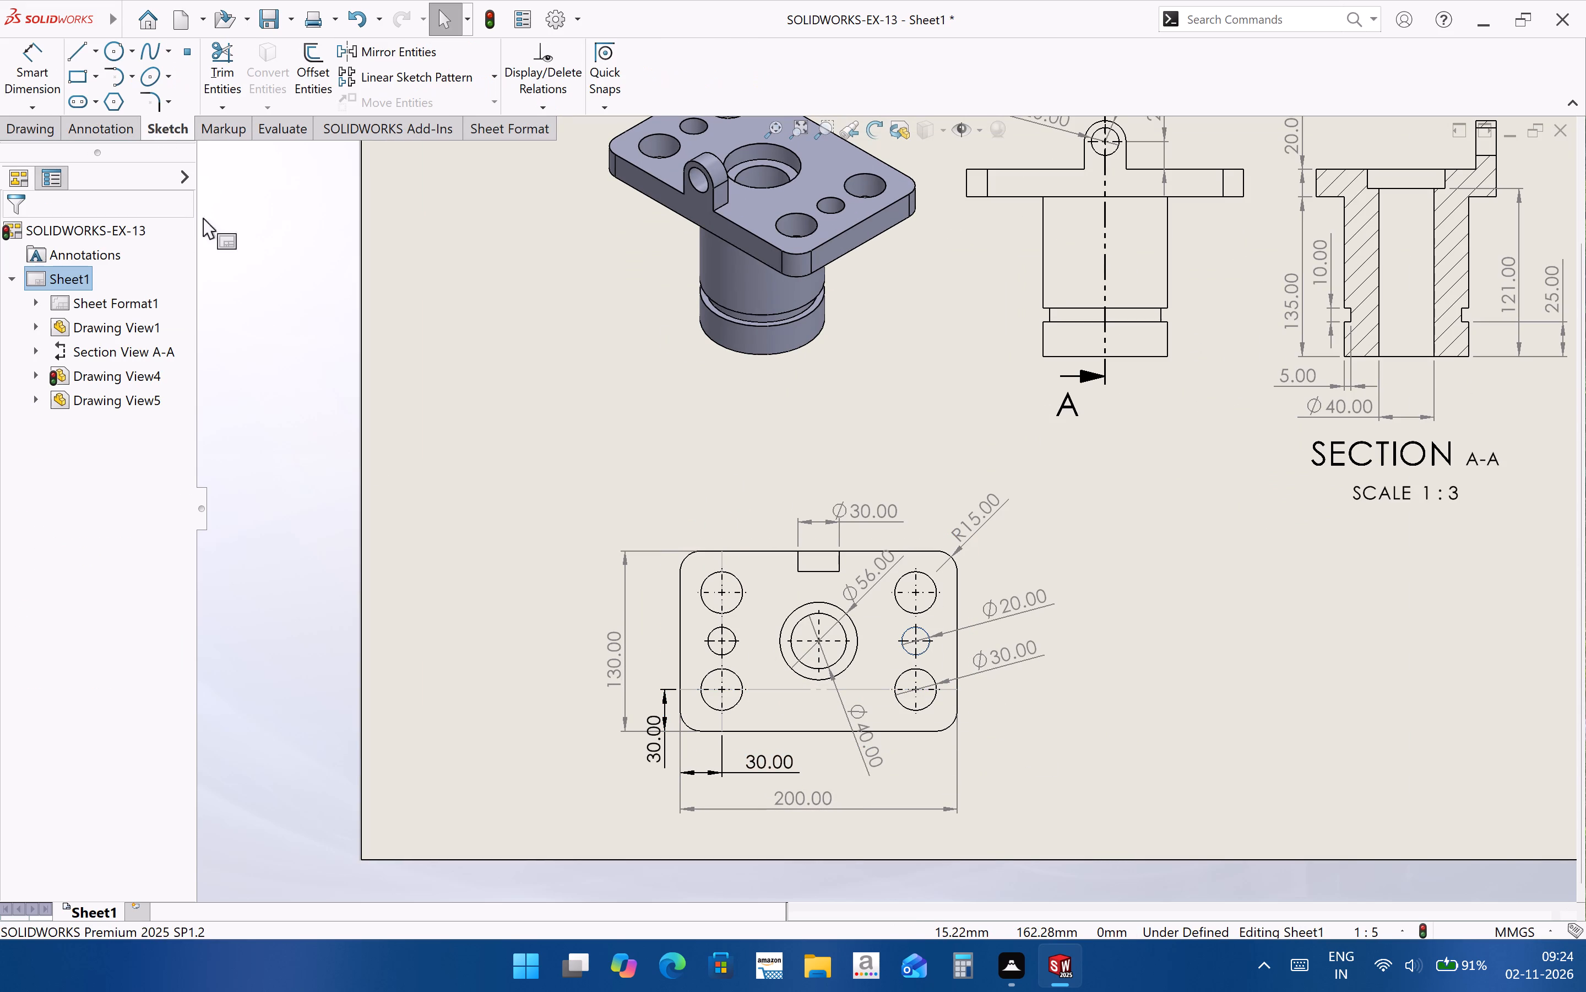
{"action": "key", "text": "Escape"}
{"action": "left_click", "coordinate": [777, 692]}
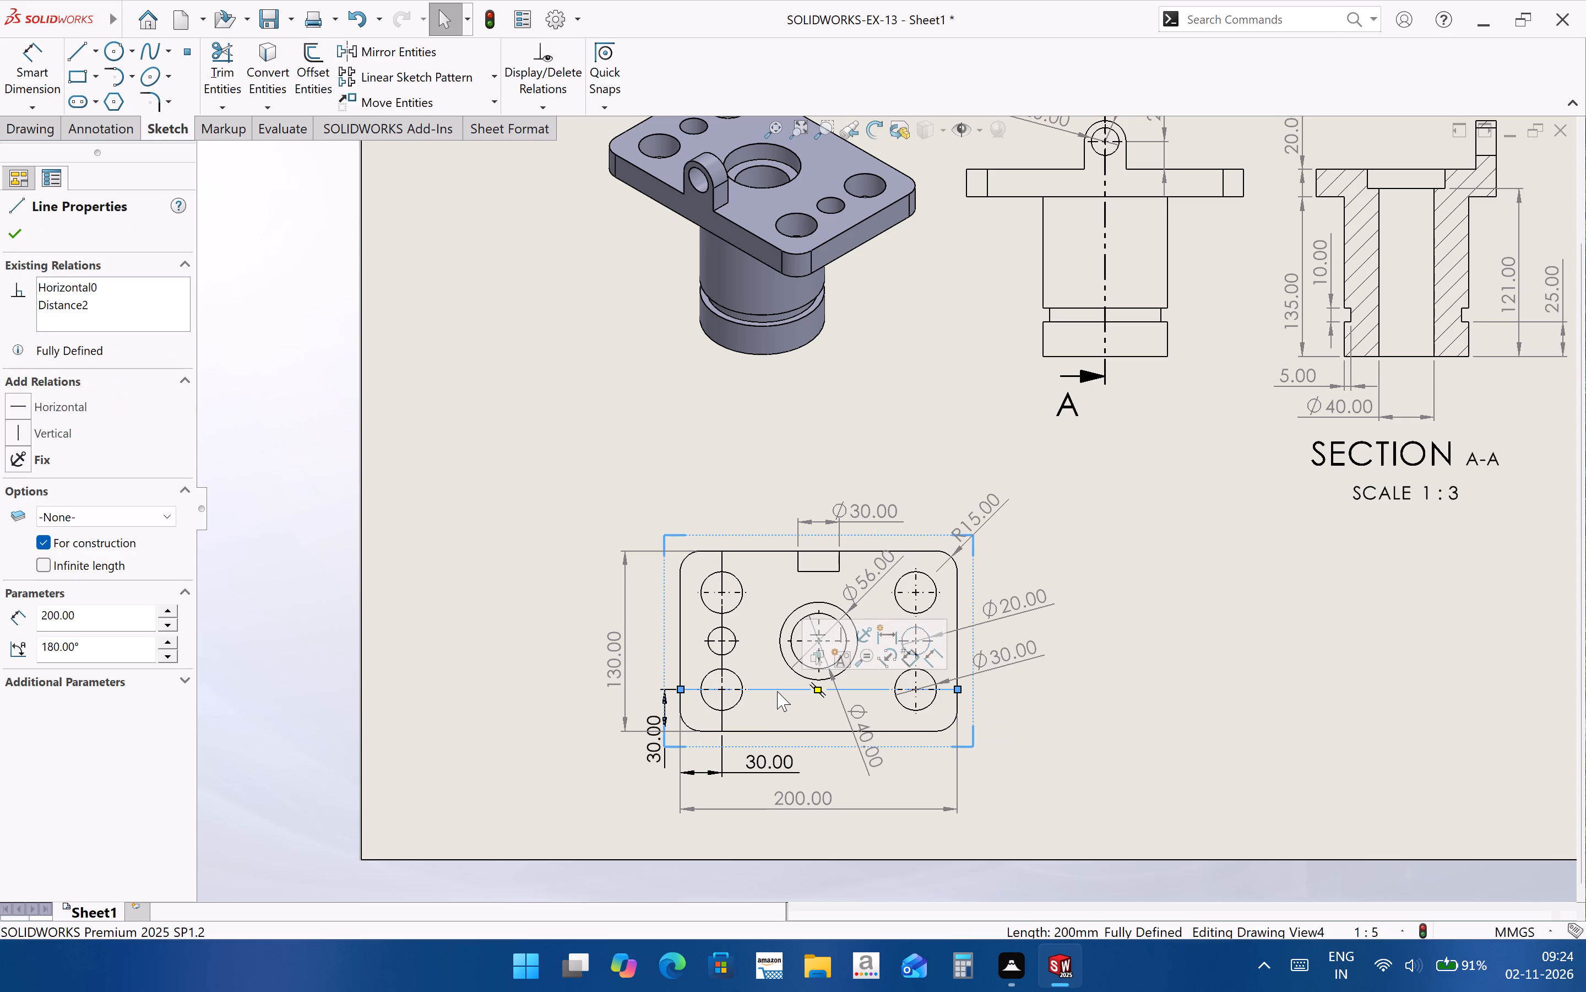
{"action": "key", "text": "Delete"}
{"action": "left_click", "coordinate": [672, 476]}
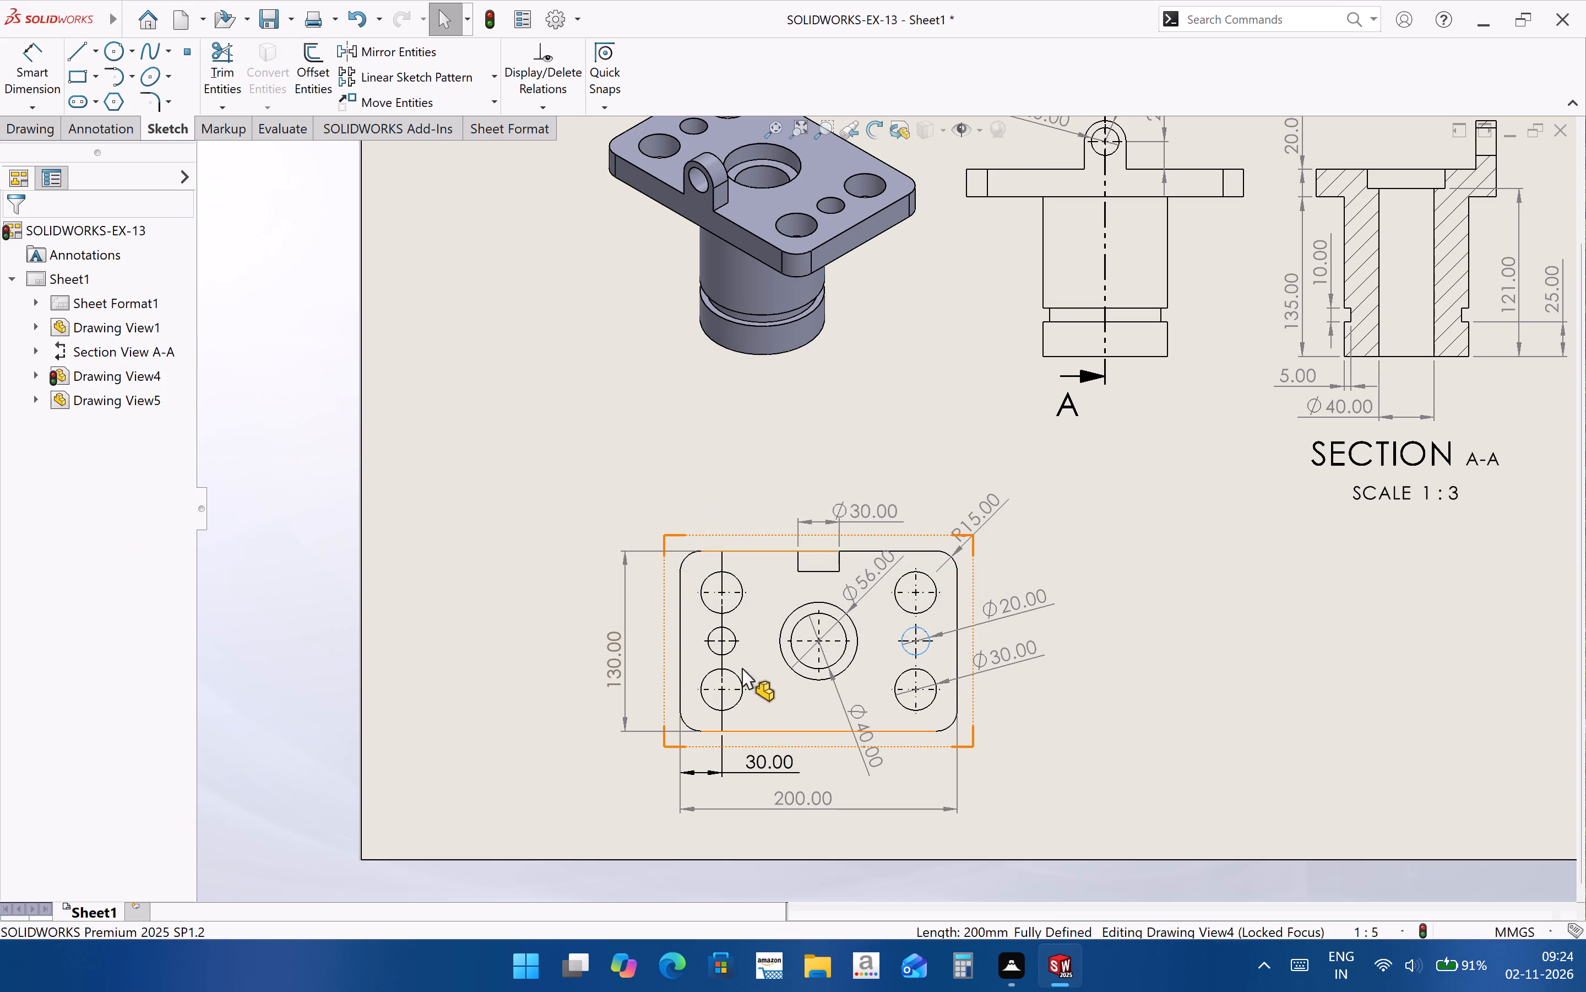
Delete the horizontal 30 mm dimension and the vertical construction line through the left hole column in the top view.
{"action": "left_click", "coordinate": [766, 765]}
{"action": "key", "text": "Delete"}
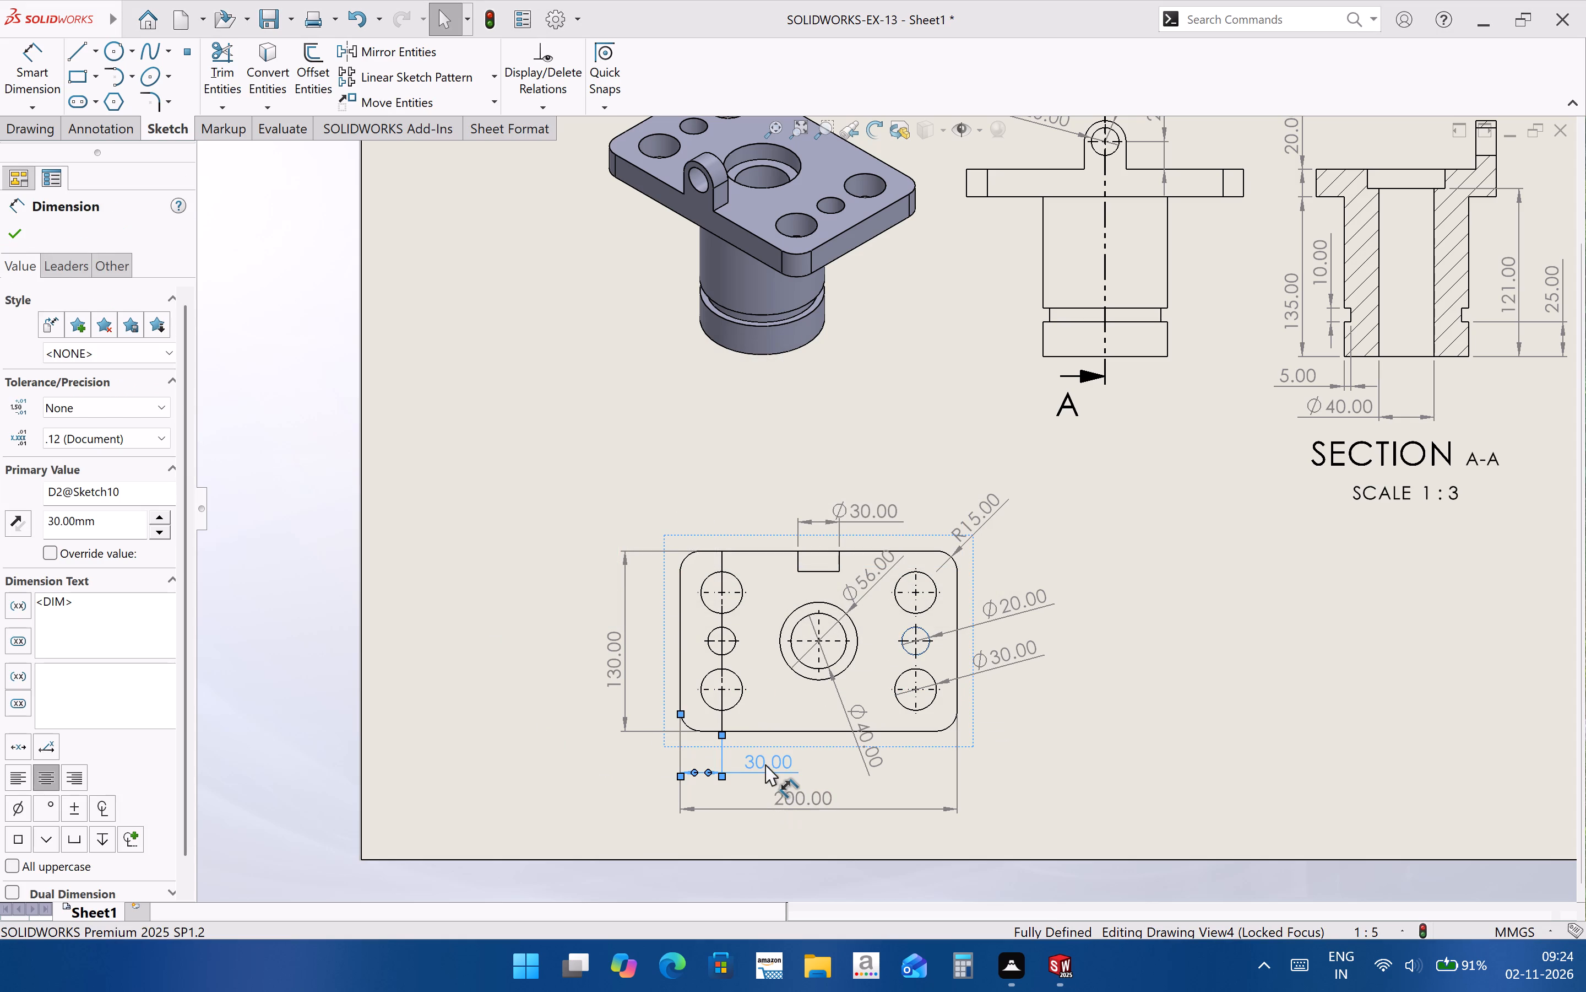
{"action": "left_click", "coordinate": [722, 663]}
{"action": "left_click", "coordinate": [1219, 810]}
{"action": "scroll", "coordinate": [732, 613], "scroll_direction": "down", "scroll_amount": 4}
{"action": "left_click", "coordinate": [748, 590]}
{"action": "left_click", "coordinate": [814, 542]}
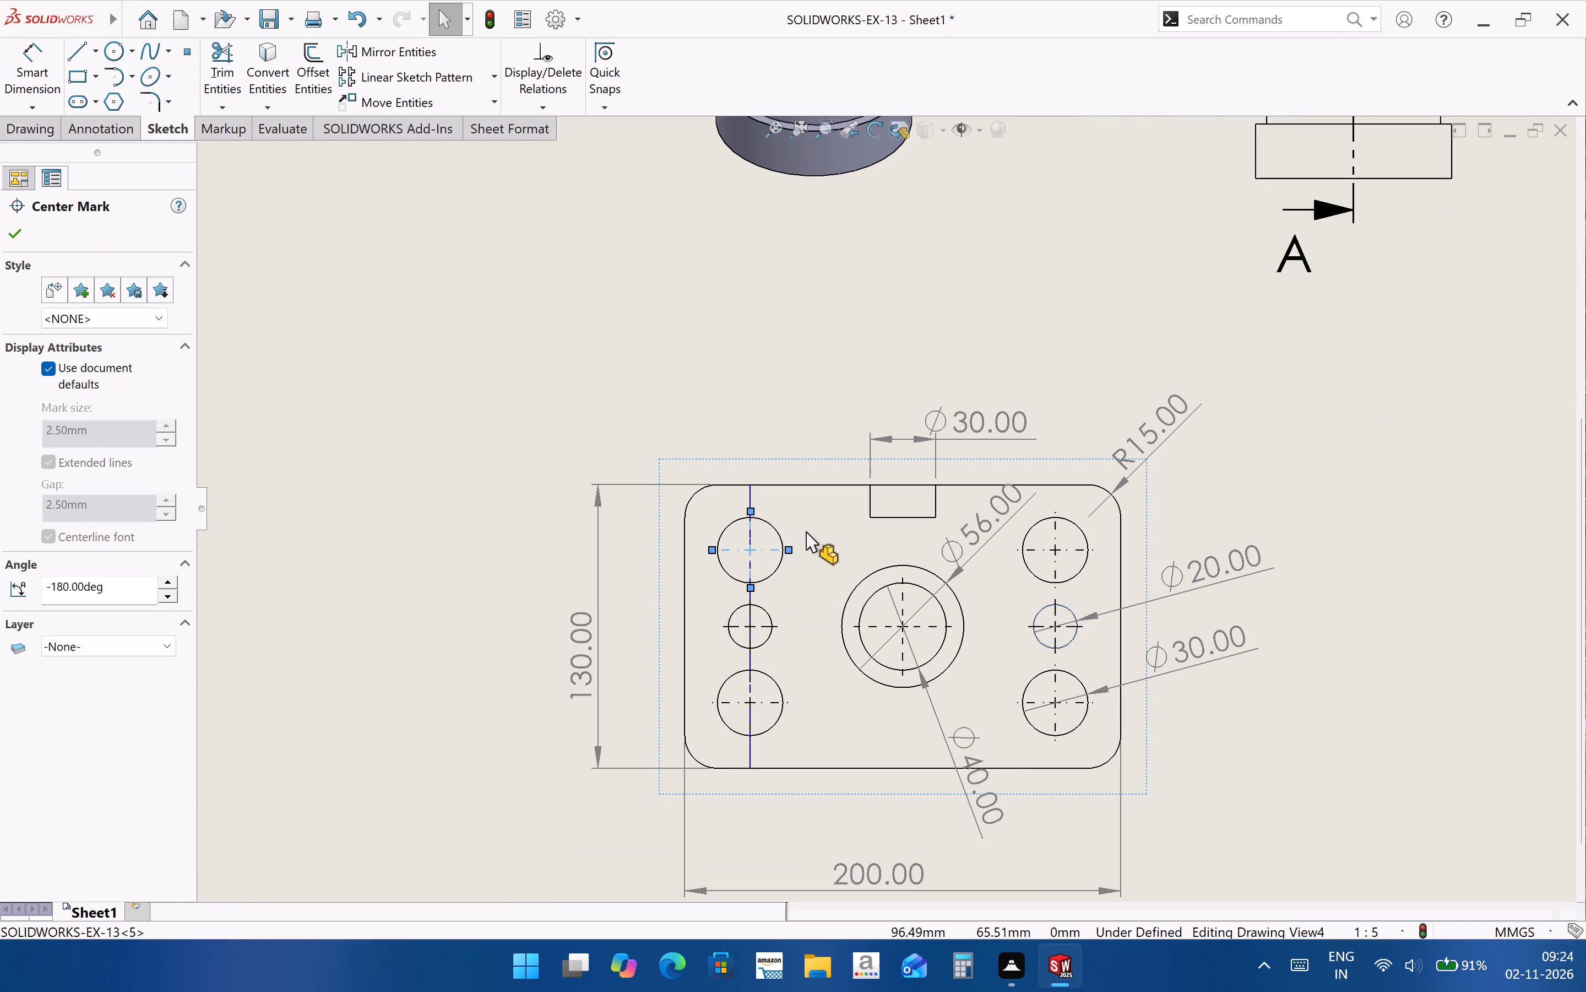
{"action": "left_click", "coordinate": [749, 497]}
{"action": "key", "text": "Delete"}
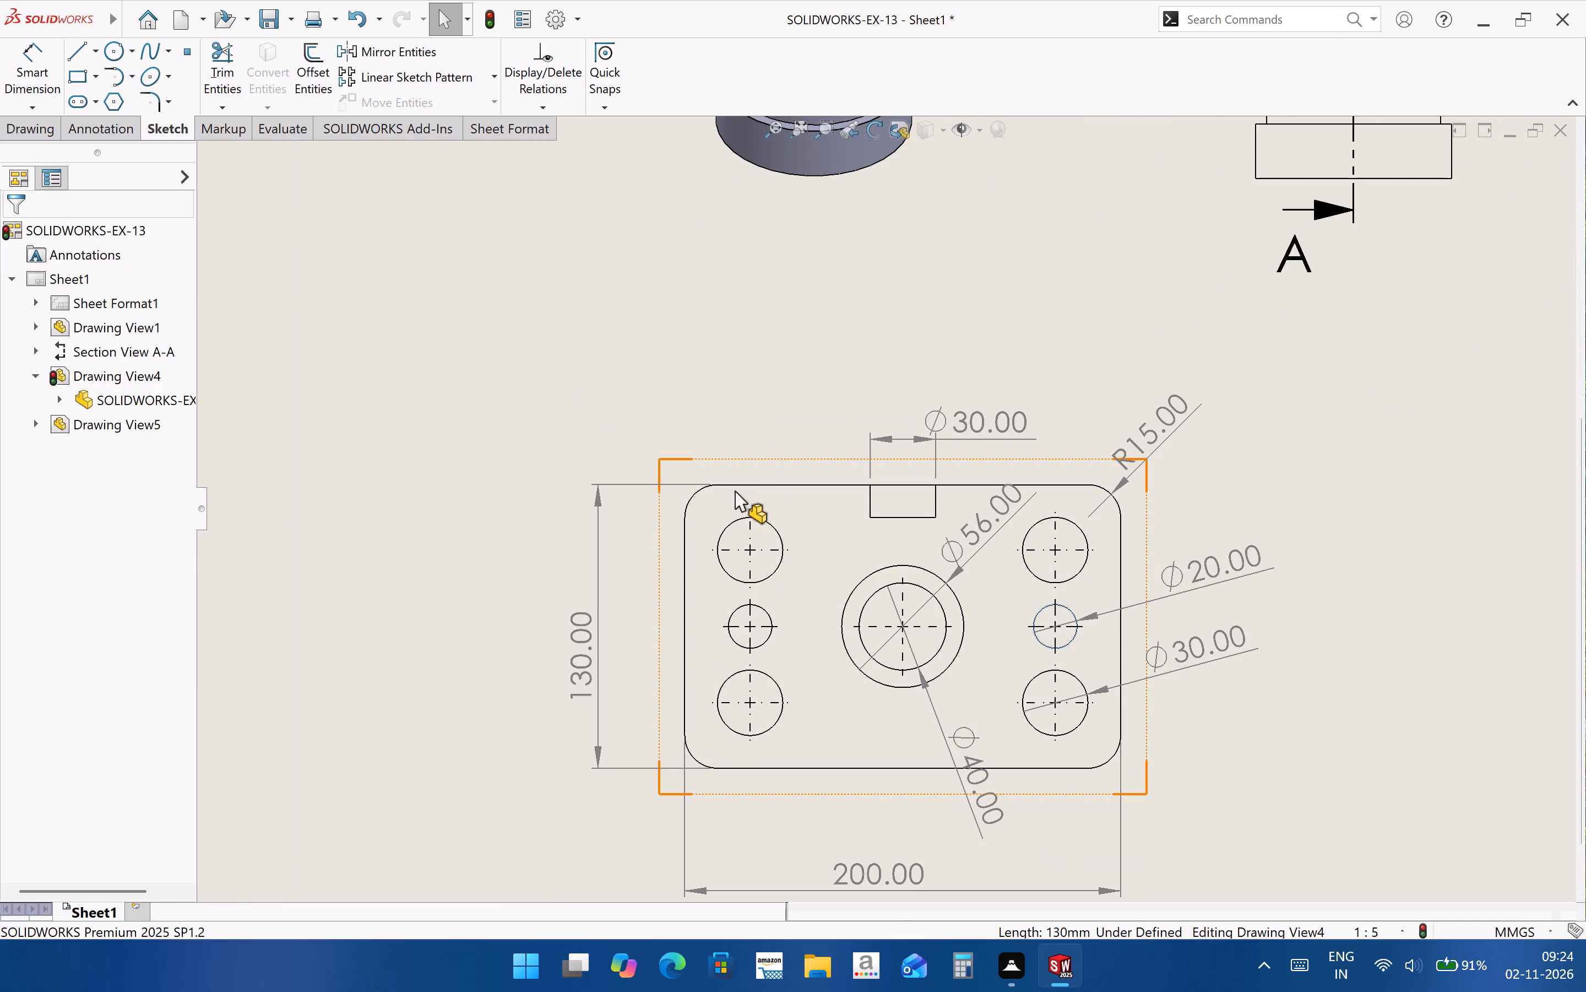
Dimension the horizontal distance from the plate's left edge to the lower-left hole's centre mark, placing the text below the plate's lower-left corner.
{"action": "left_click", "coordinate": [19, 63]}
{"action": "scroll", "coordinate": [713, 748], "scroll_direction": "down", "scroll_amount": 2}
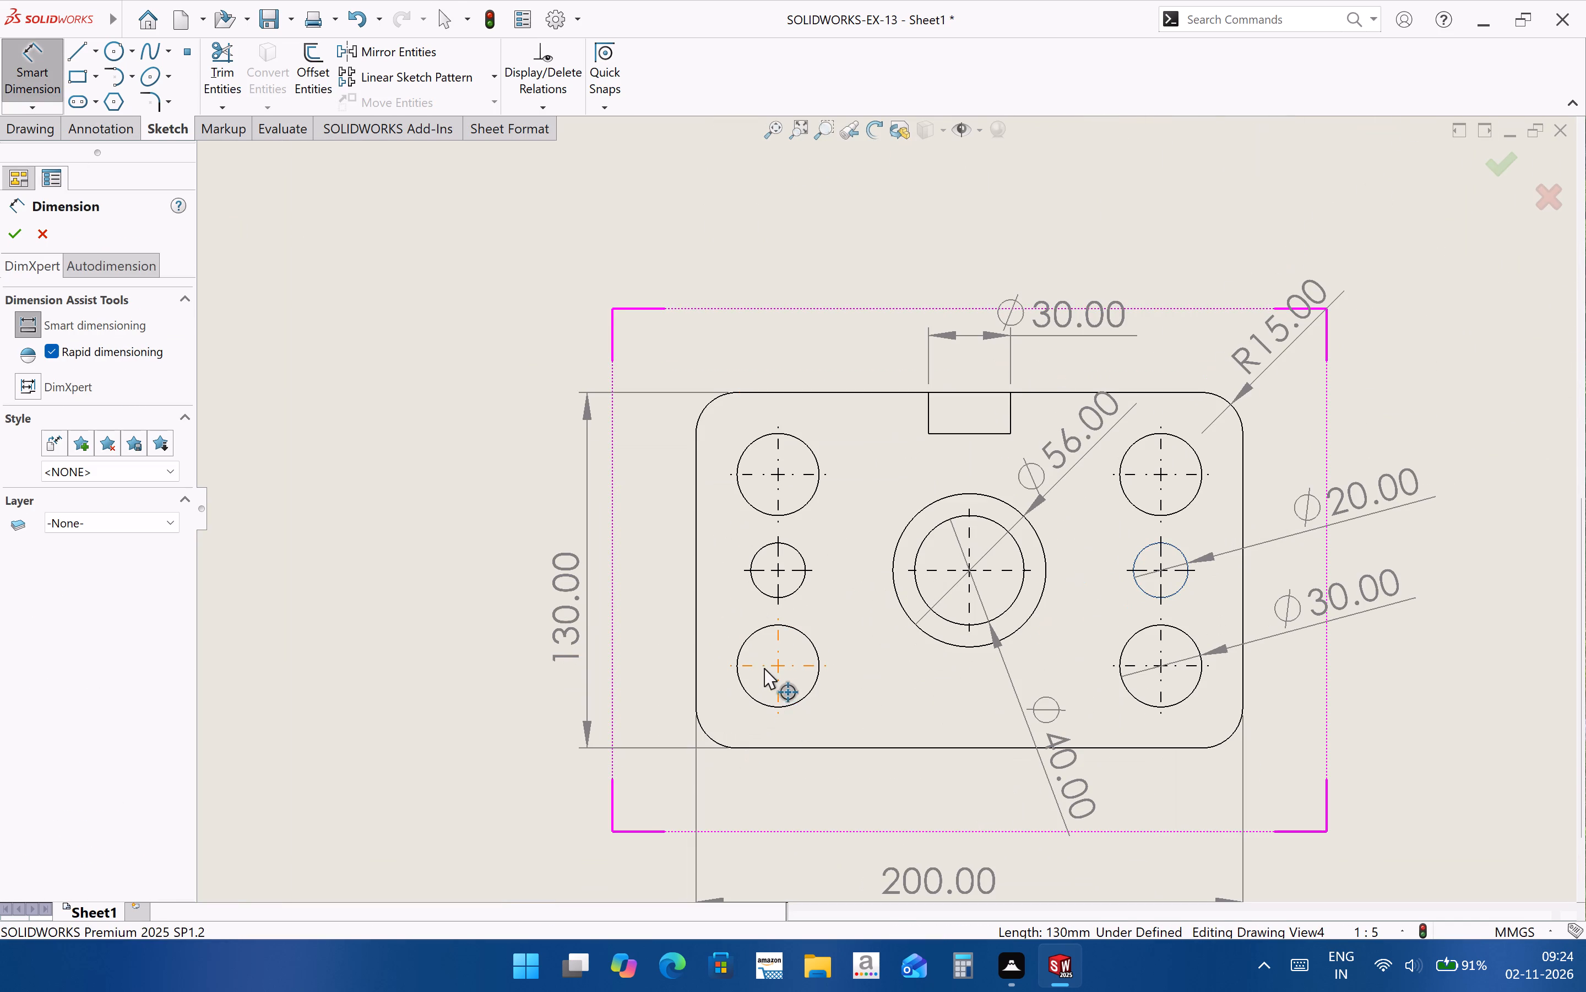
{"action": "left_click", "coordinate": [777, 666]}
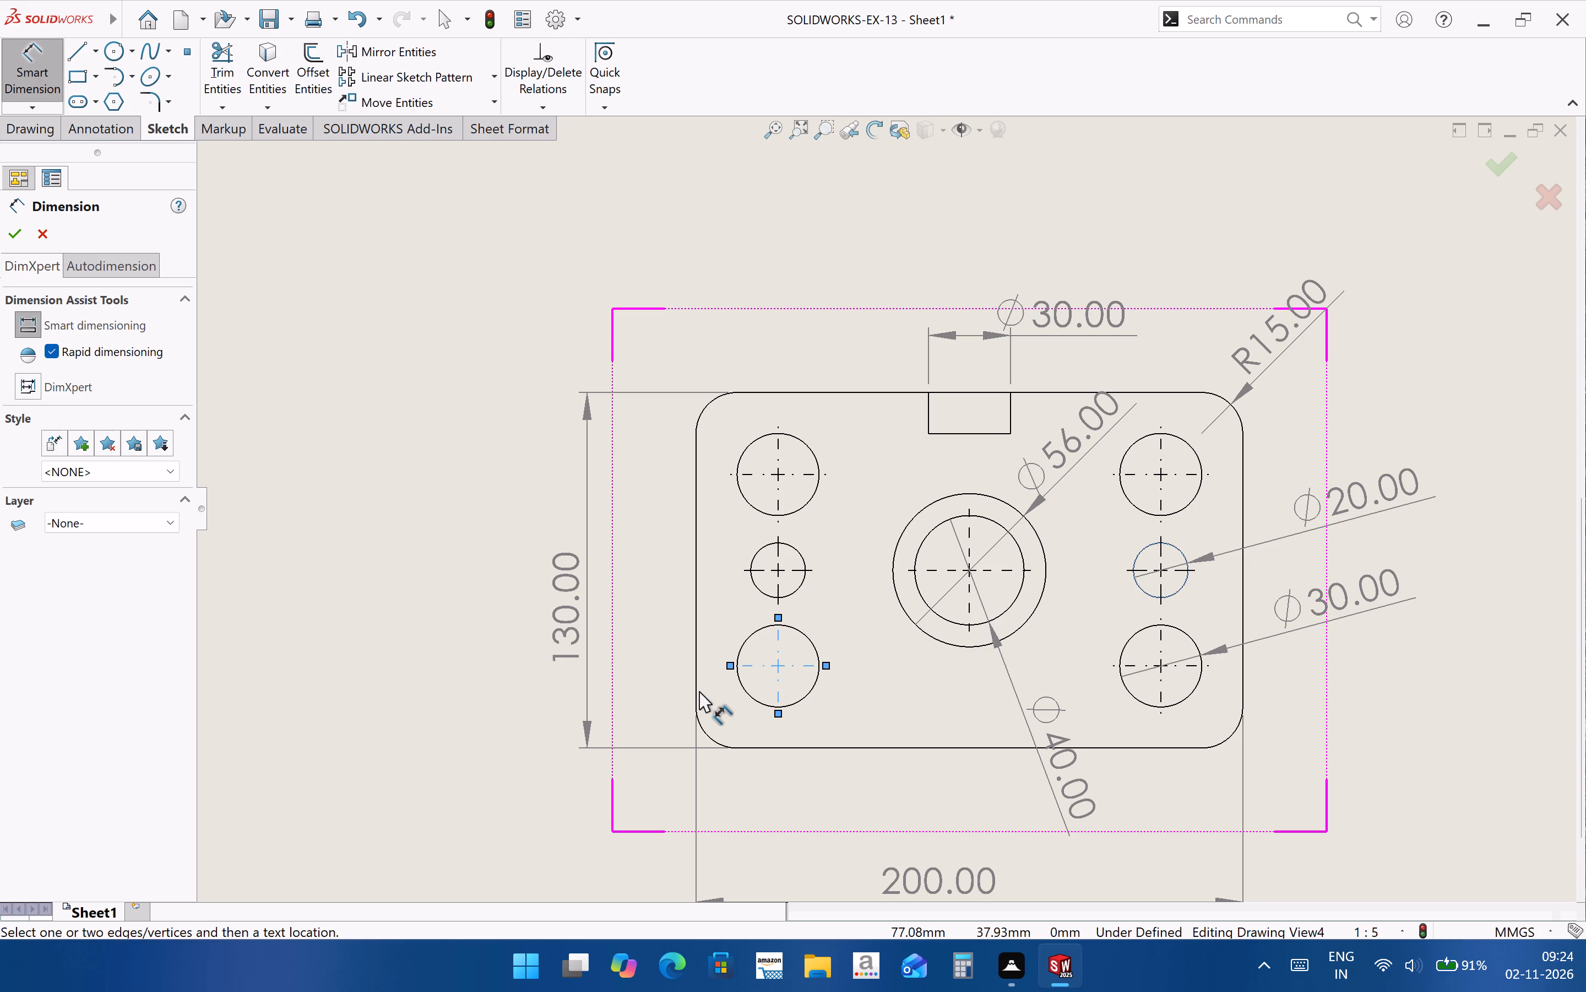
{"action": "left_click", "coordinate": [698, 691], "text": "ctrl"}
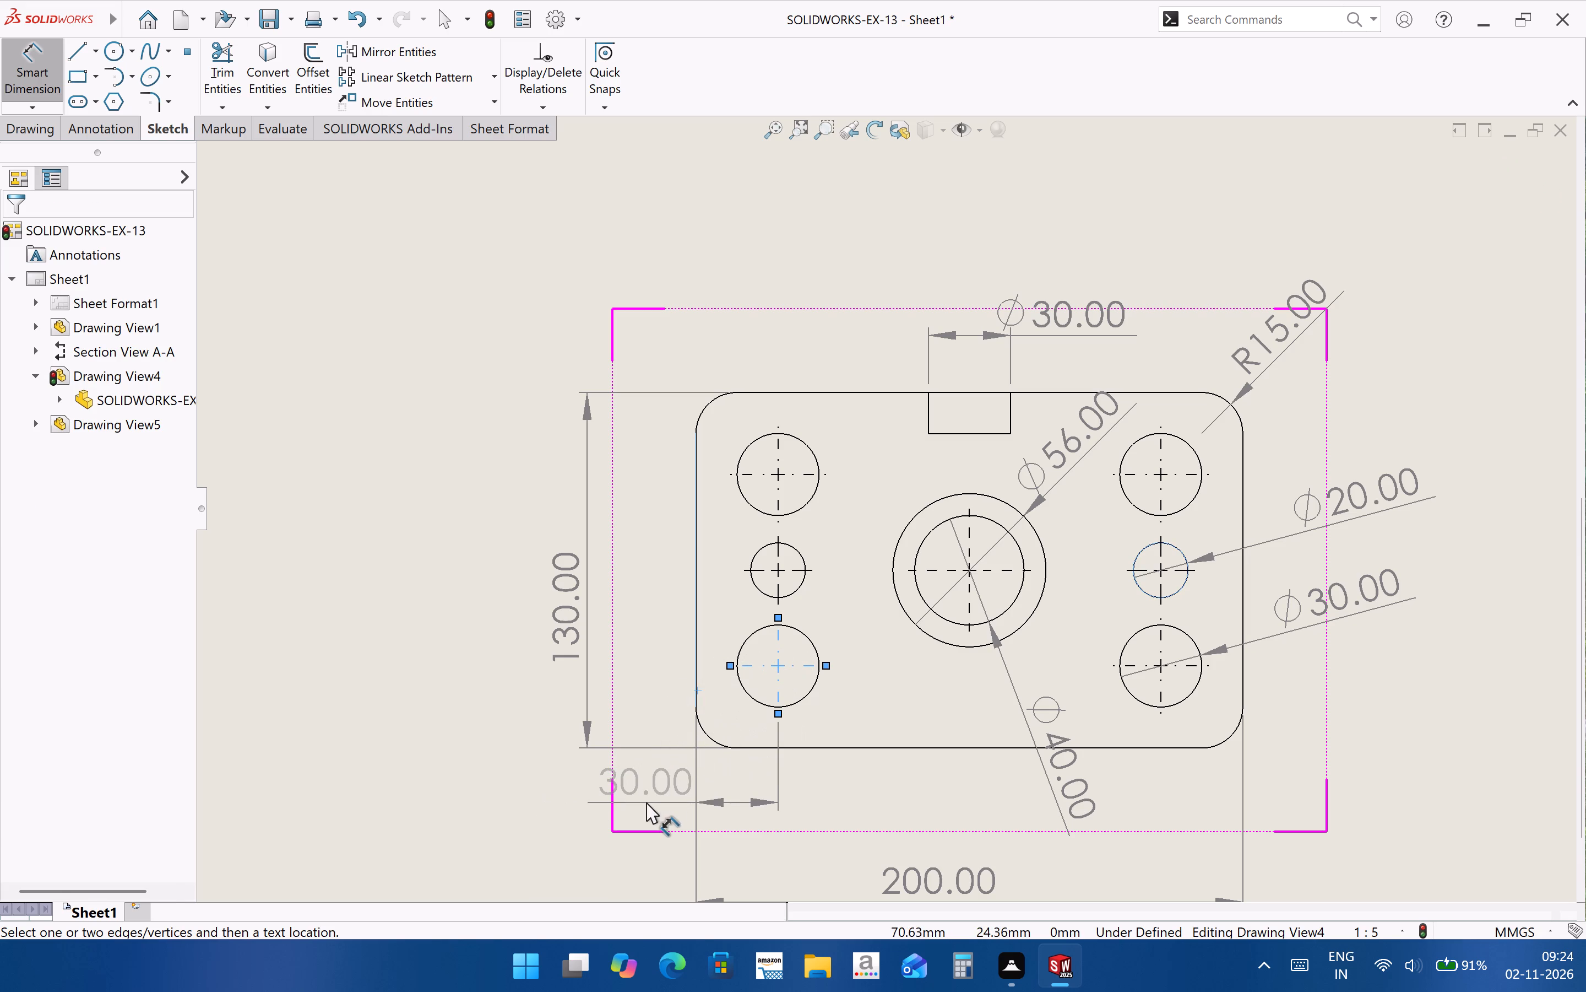
{"action": "left_click", "coordinate": [646, 802]}
{"action": "left_click", "coordinate": [893, 784]}
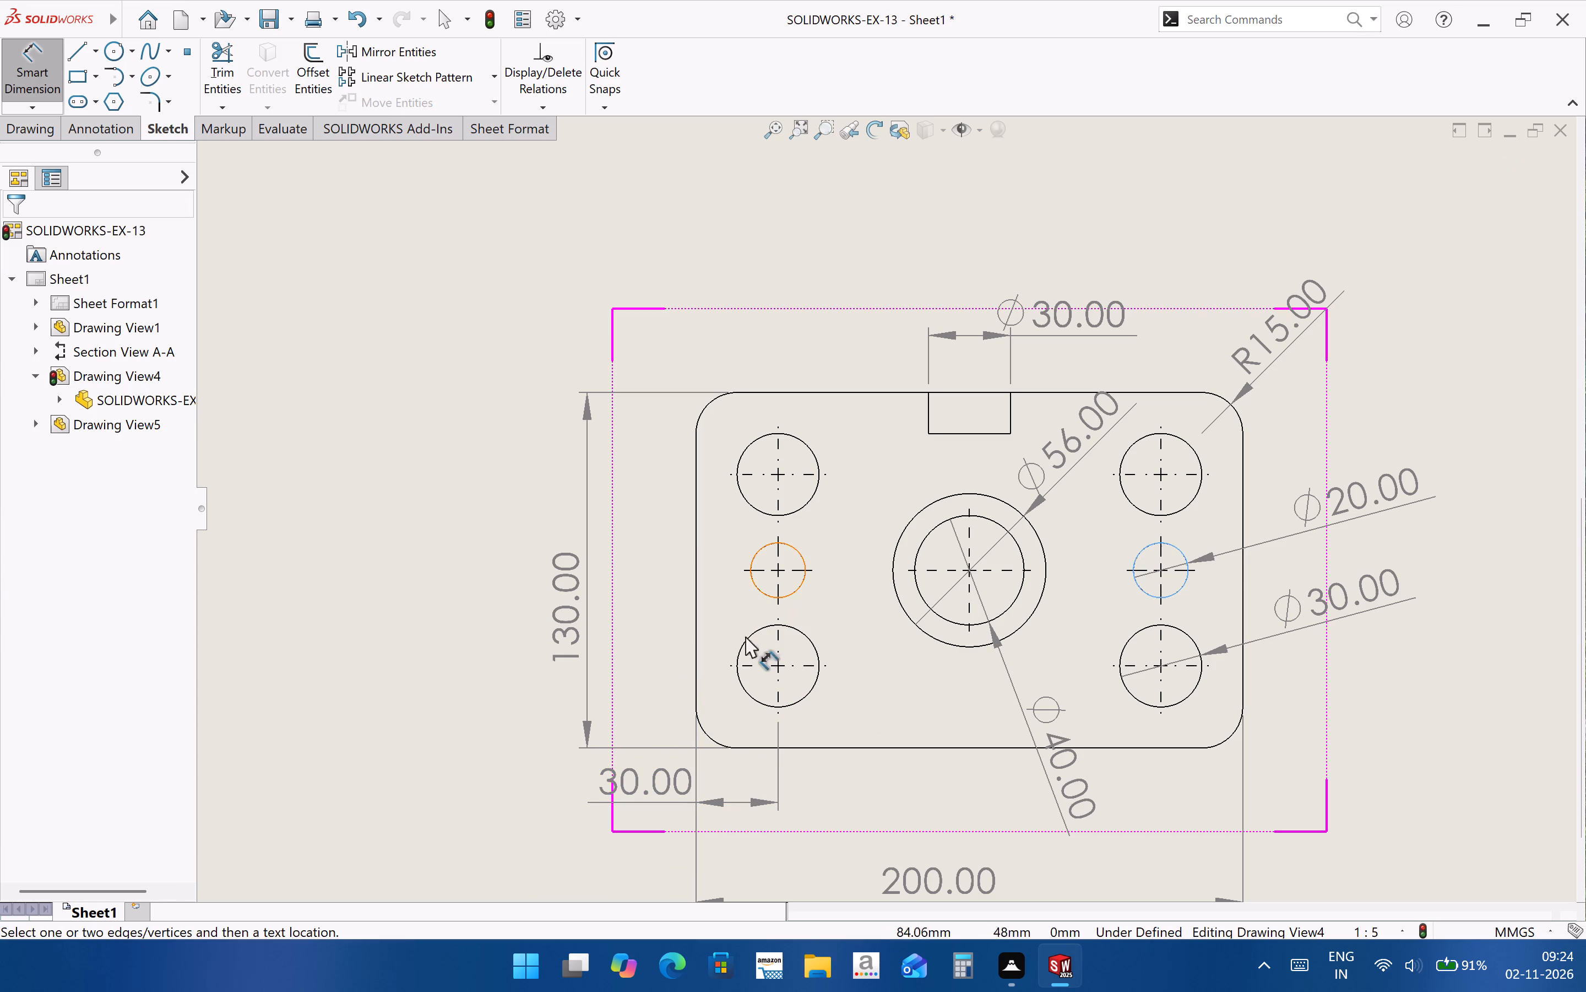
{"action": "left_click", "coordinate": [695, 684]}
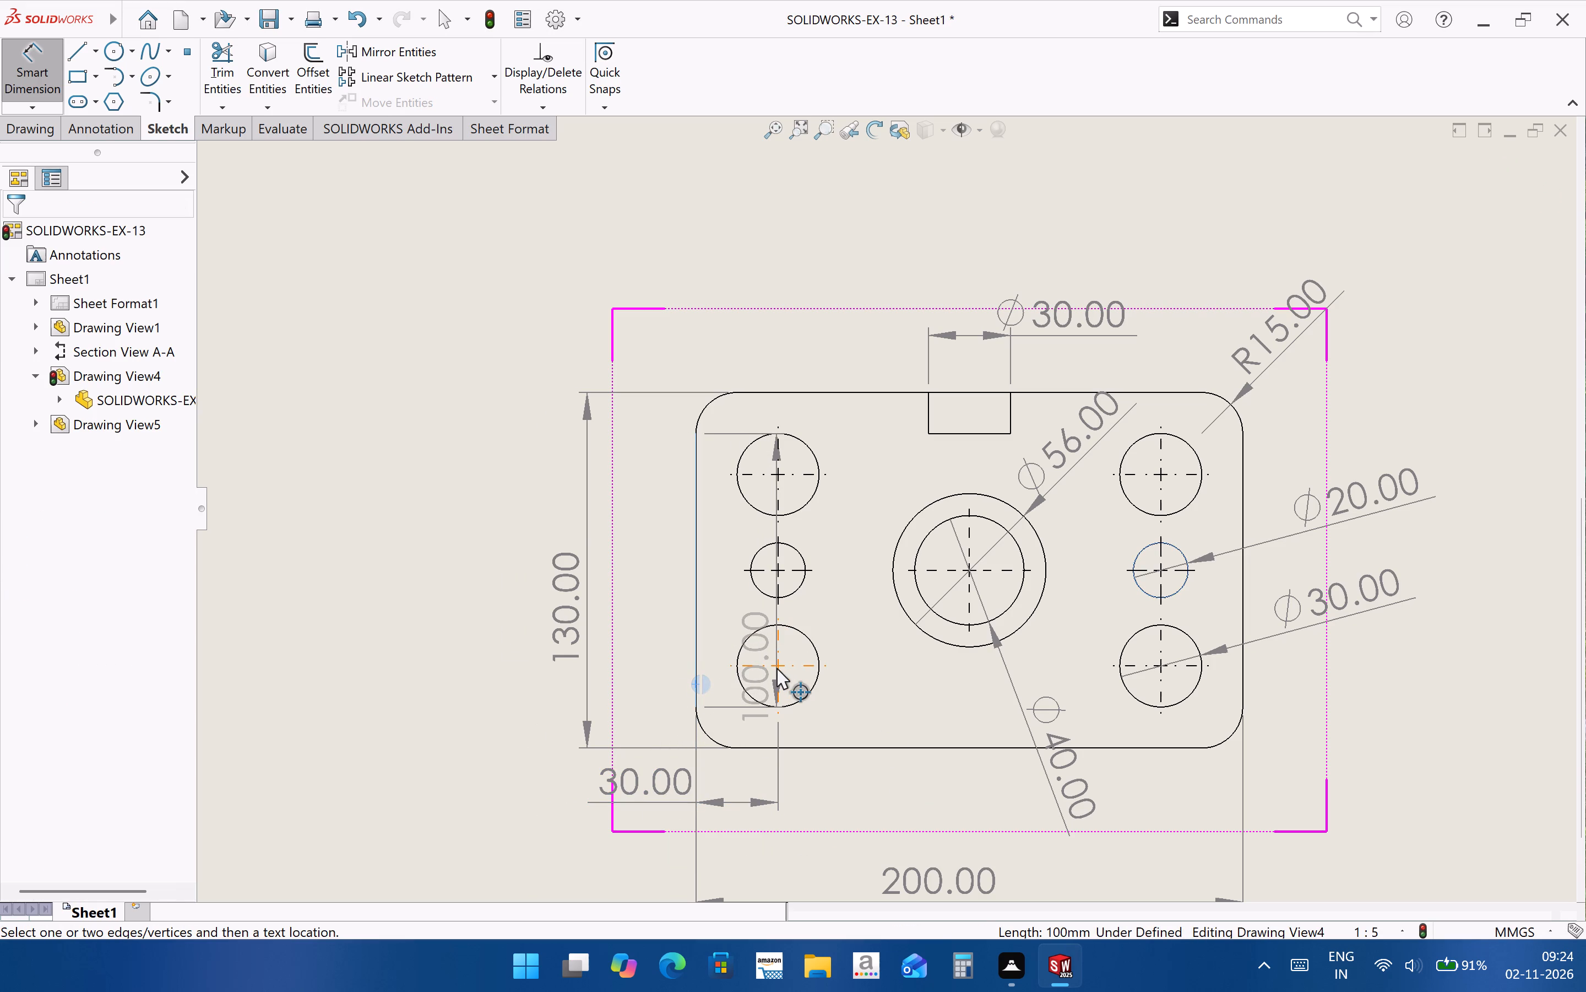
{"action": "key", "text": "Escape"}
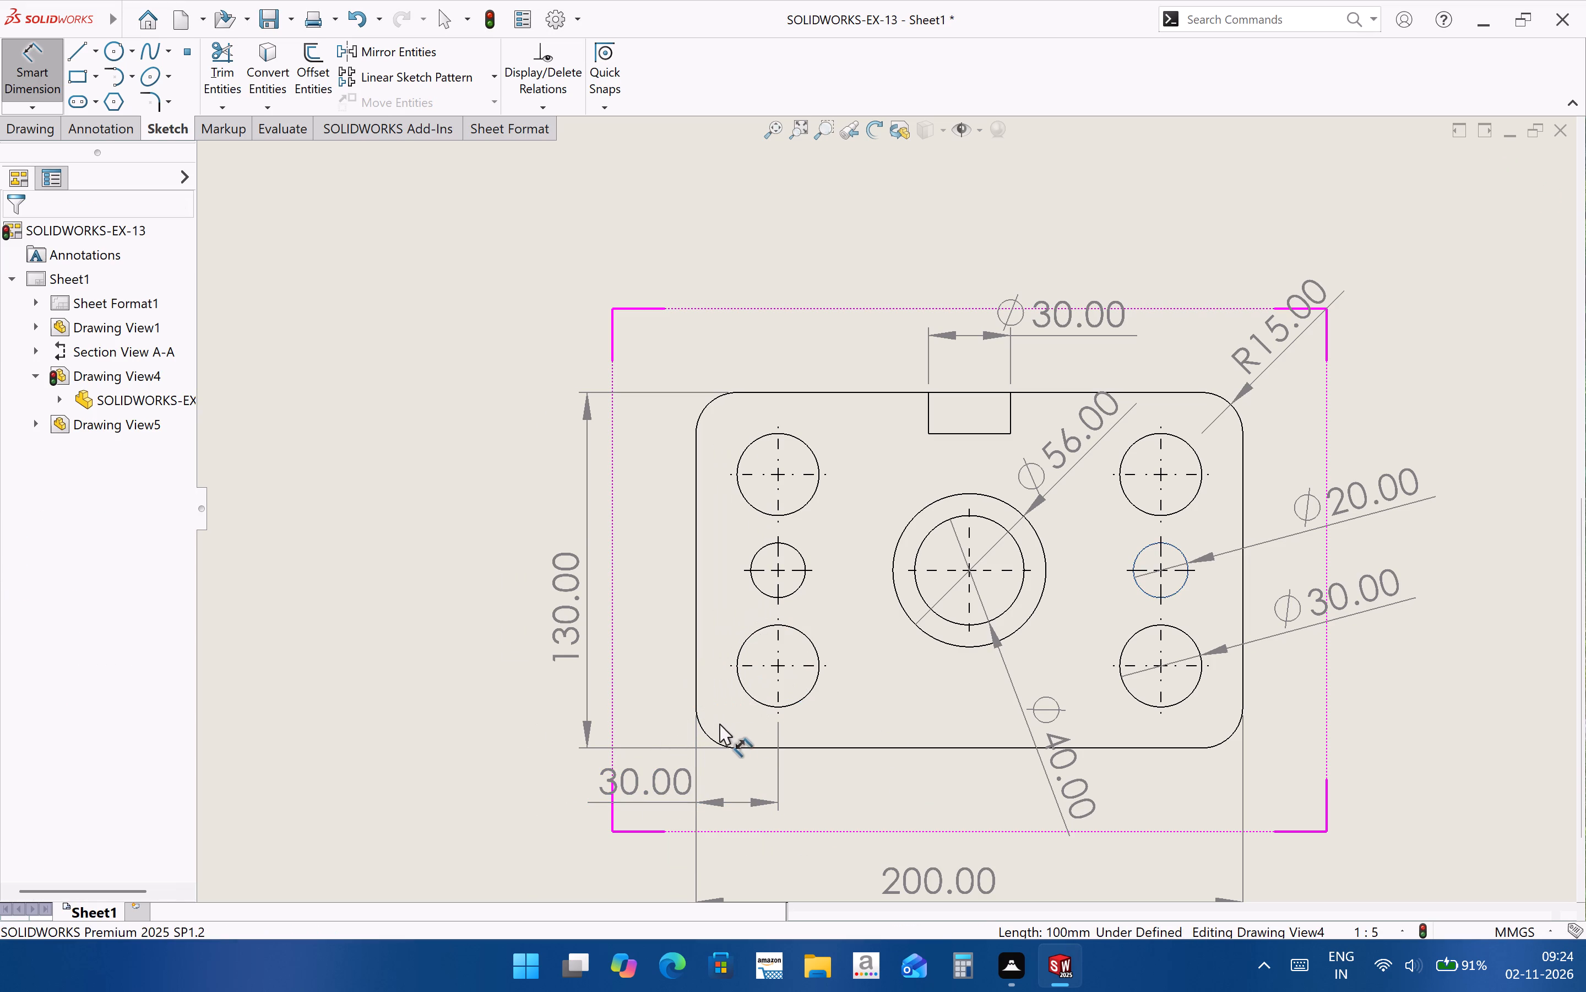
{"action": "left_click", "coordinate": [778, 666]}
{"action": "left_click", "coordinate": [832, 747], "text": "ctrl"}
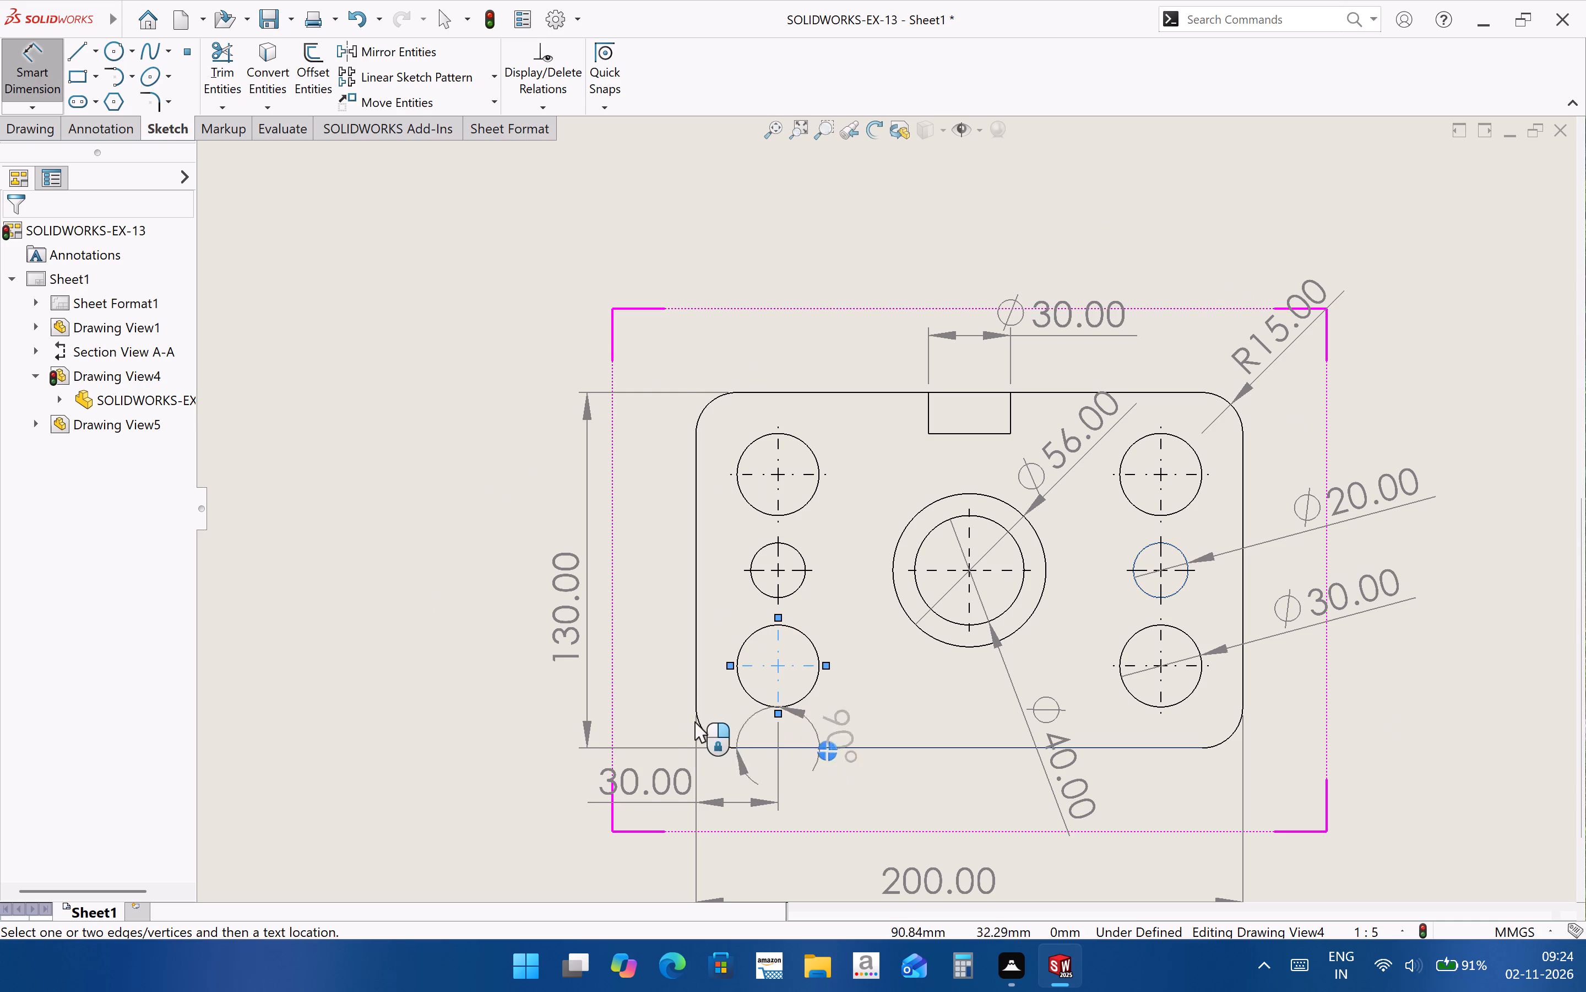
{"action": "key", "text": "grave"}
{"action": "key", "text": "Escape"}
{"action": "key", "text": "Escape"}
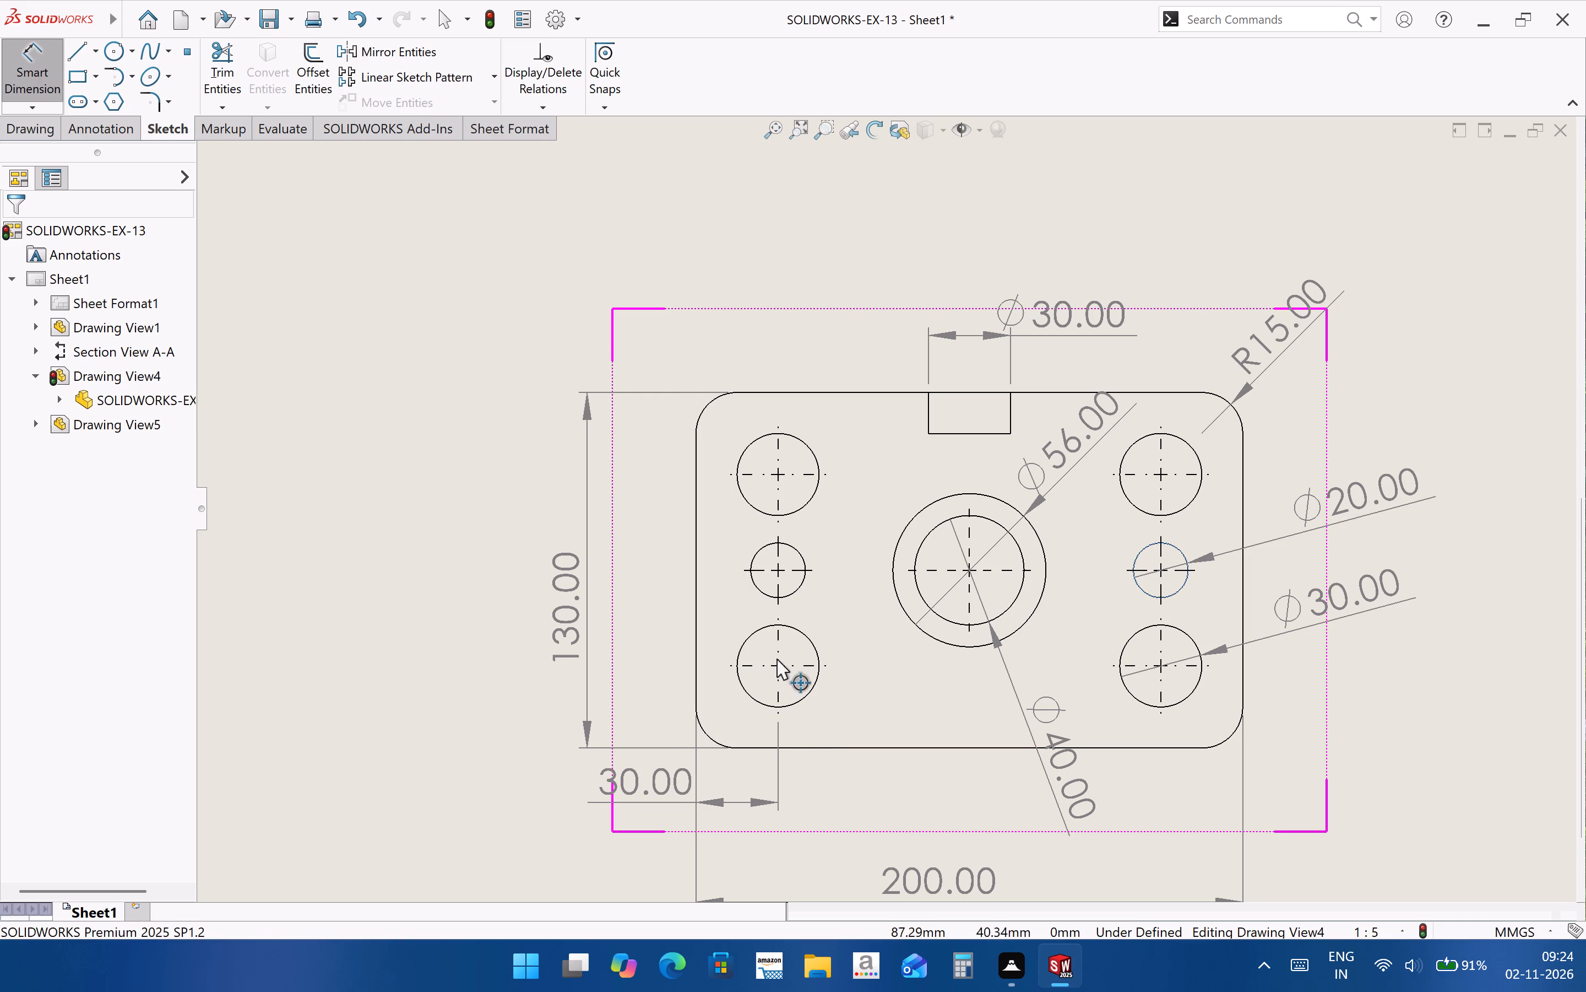
Dimension the vertical distance from the plate's bottom edge to the lower-left hole's centre mark, placing the text inside the overall height dimension.
{"action": "left_click", "coordinate": [806, 667]}
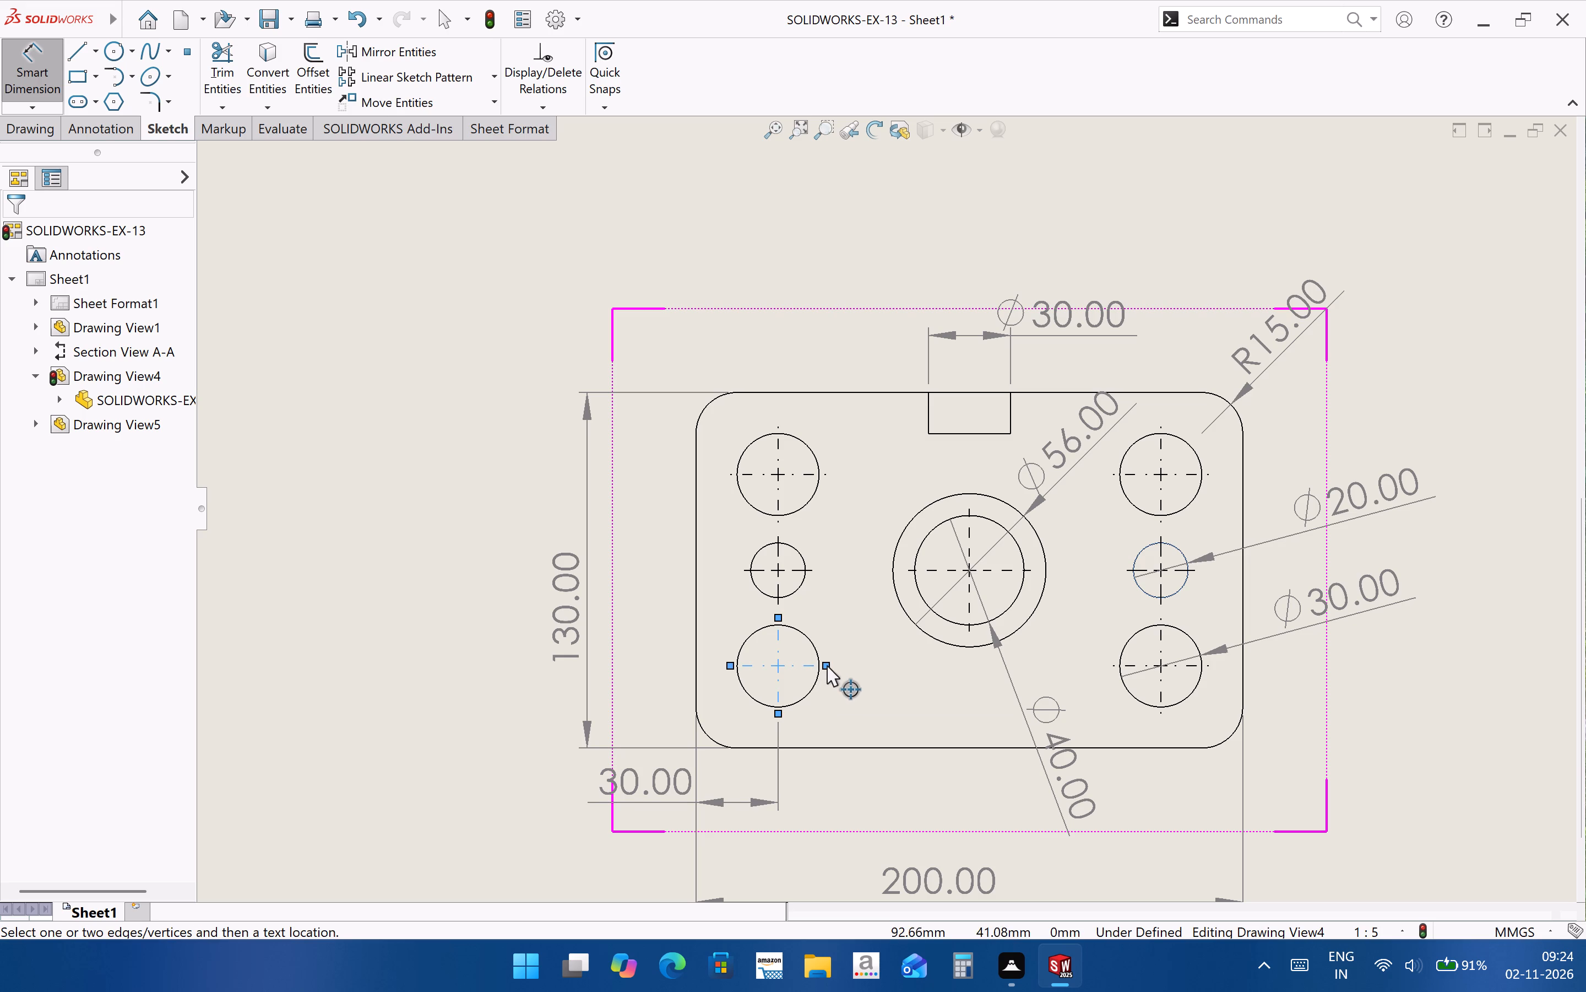
{"action": "left_click", "coordinate": [827, 665]}
{"action": "left_click", "coordinate": [842, 747]}
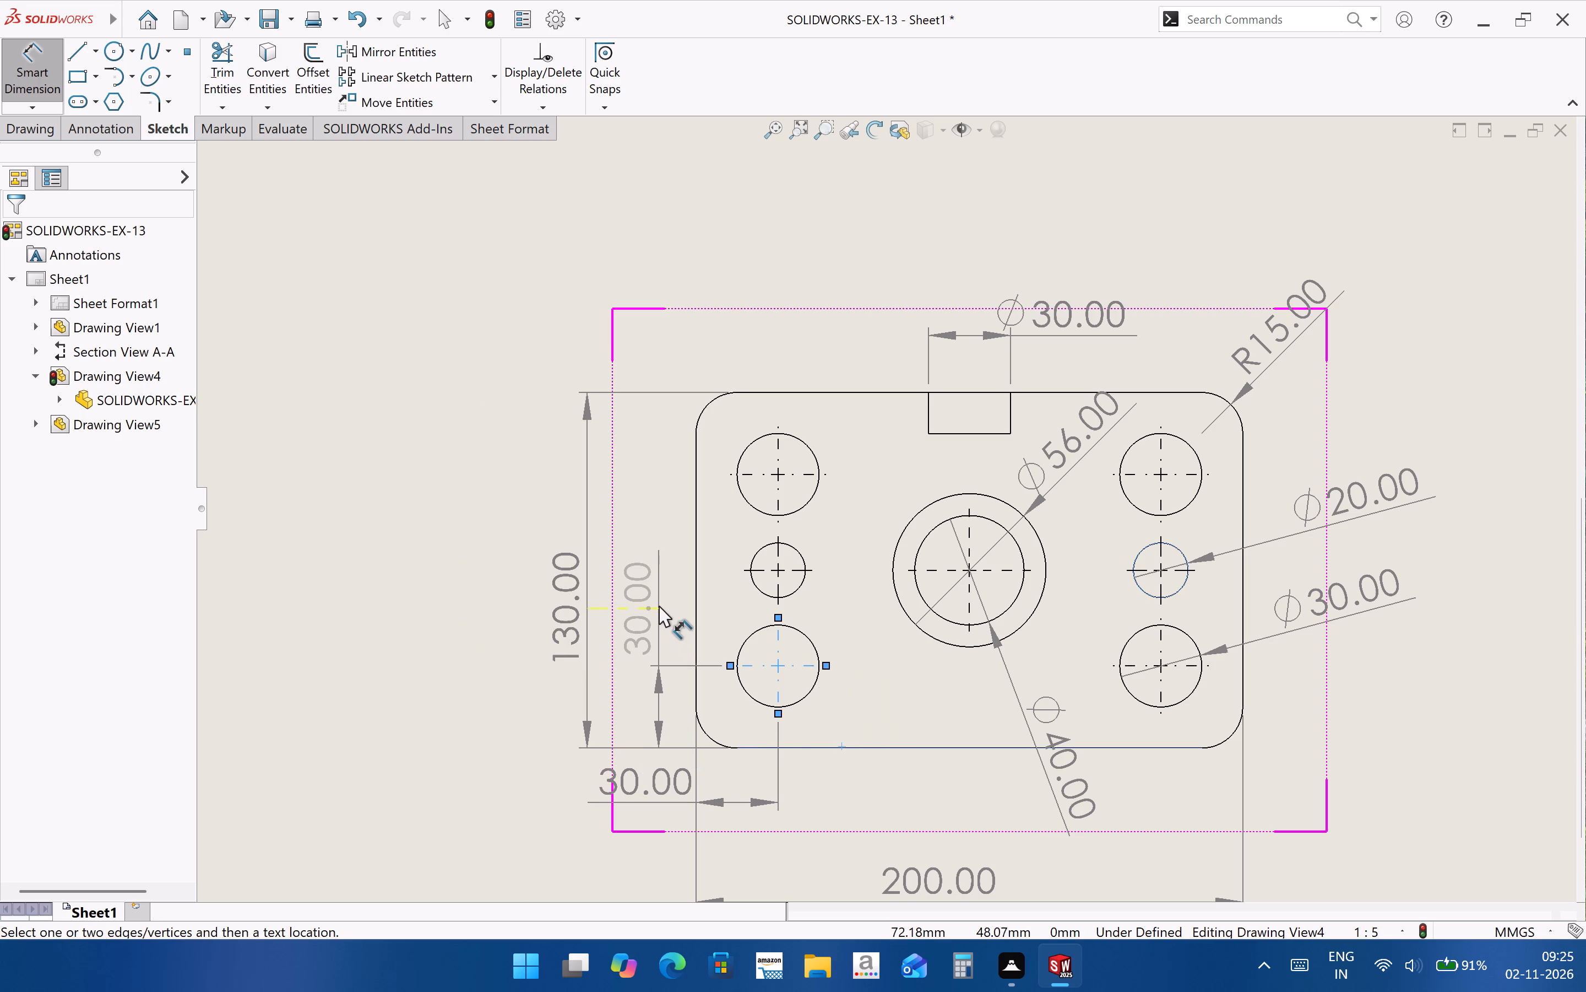
{"action": "left_click", "coordinate": [658, 605]}
{"action": "left_click", "coordinate": [480, 825]}
{"action": "scroll", "coordinate": [727, 724], "scroll_direction": "up", "scroll_amount": 2}
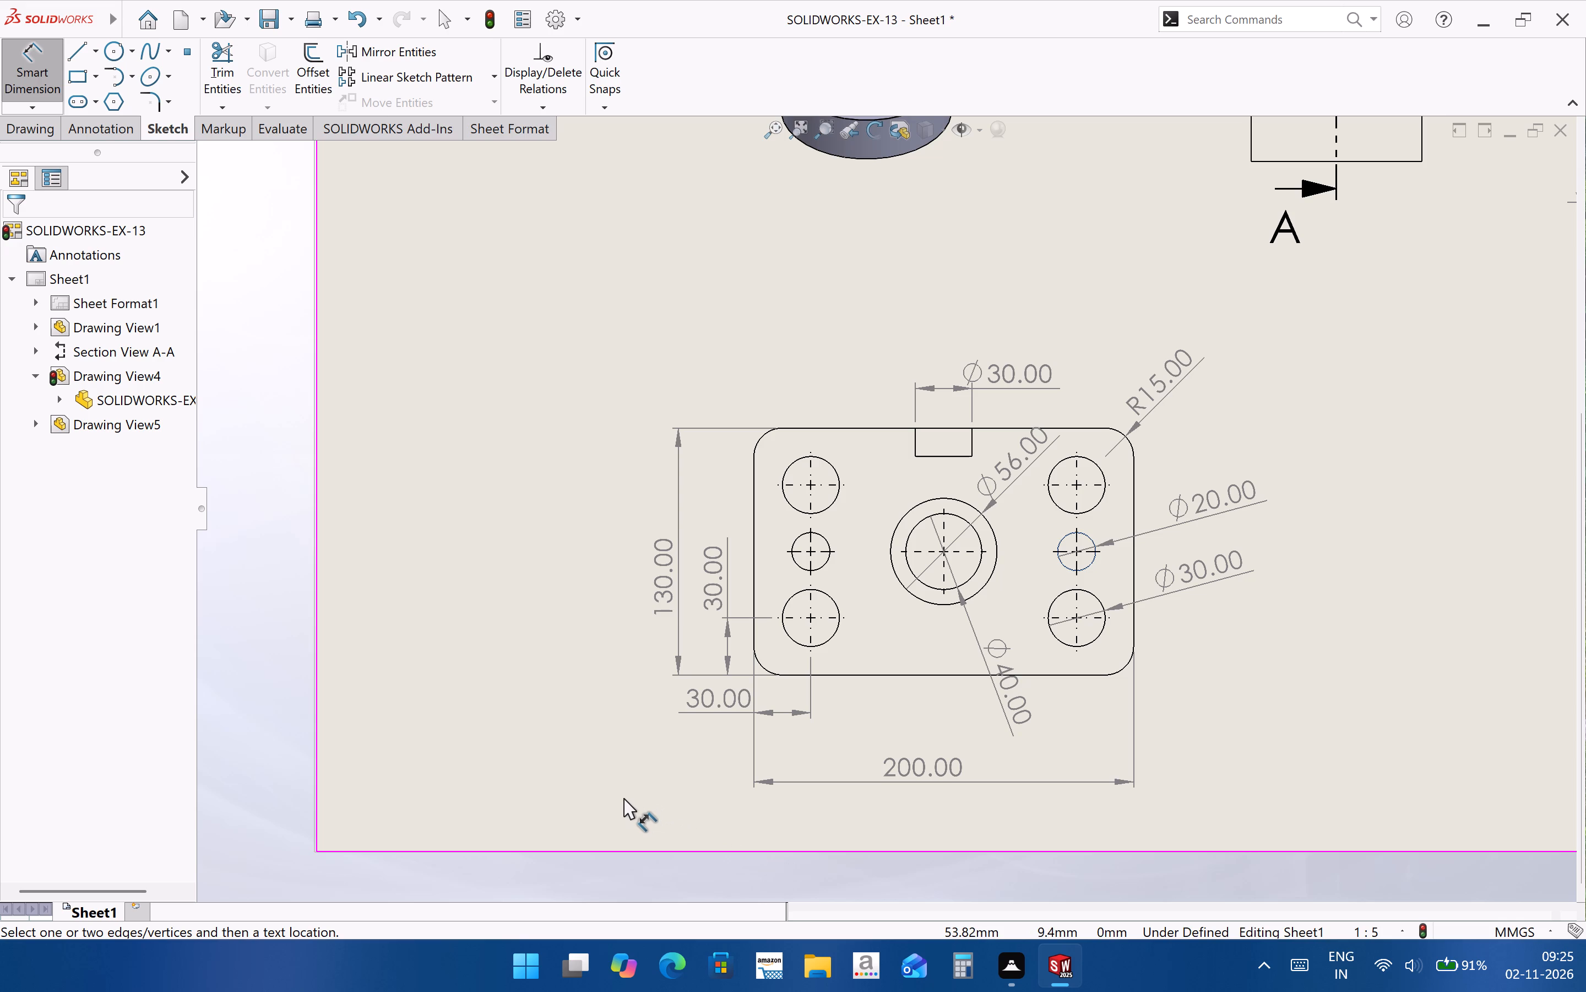
{"action": "scroll", "coordinate": [964, 509], "scroll_direction": "up", "scroll_amount": 2}
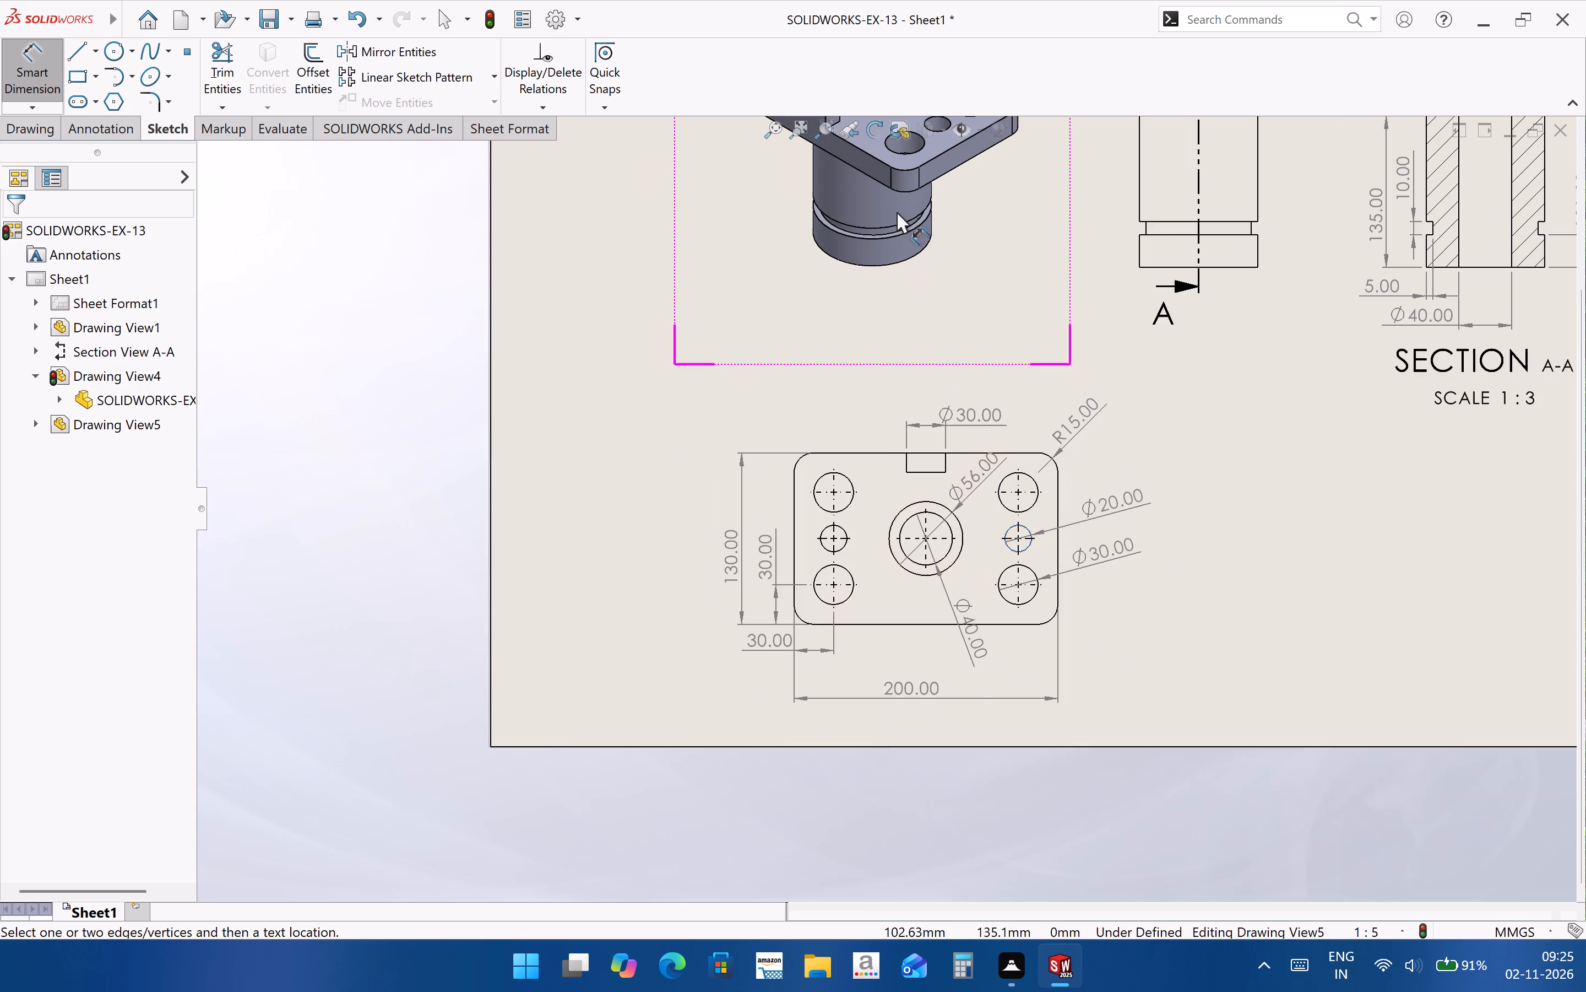
{"action": "scroll", "coordinate": [897, 212], "scroll_direction": "down", "scroll_amount": 1}
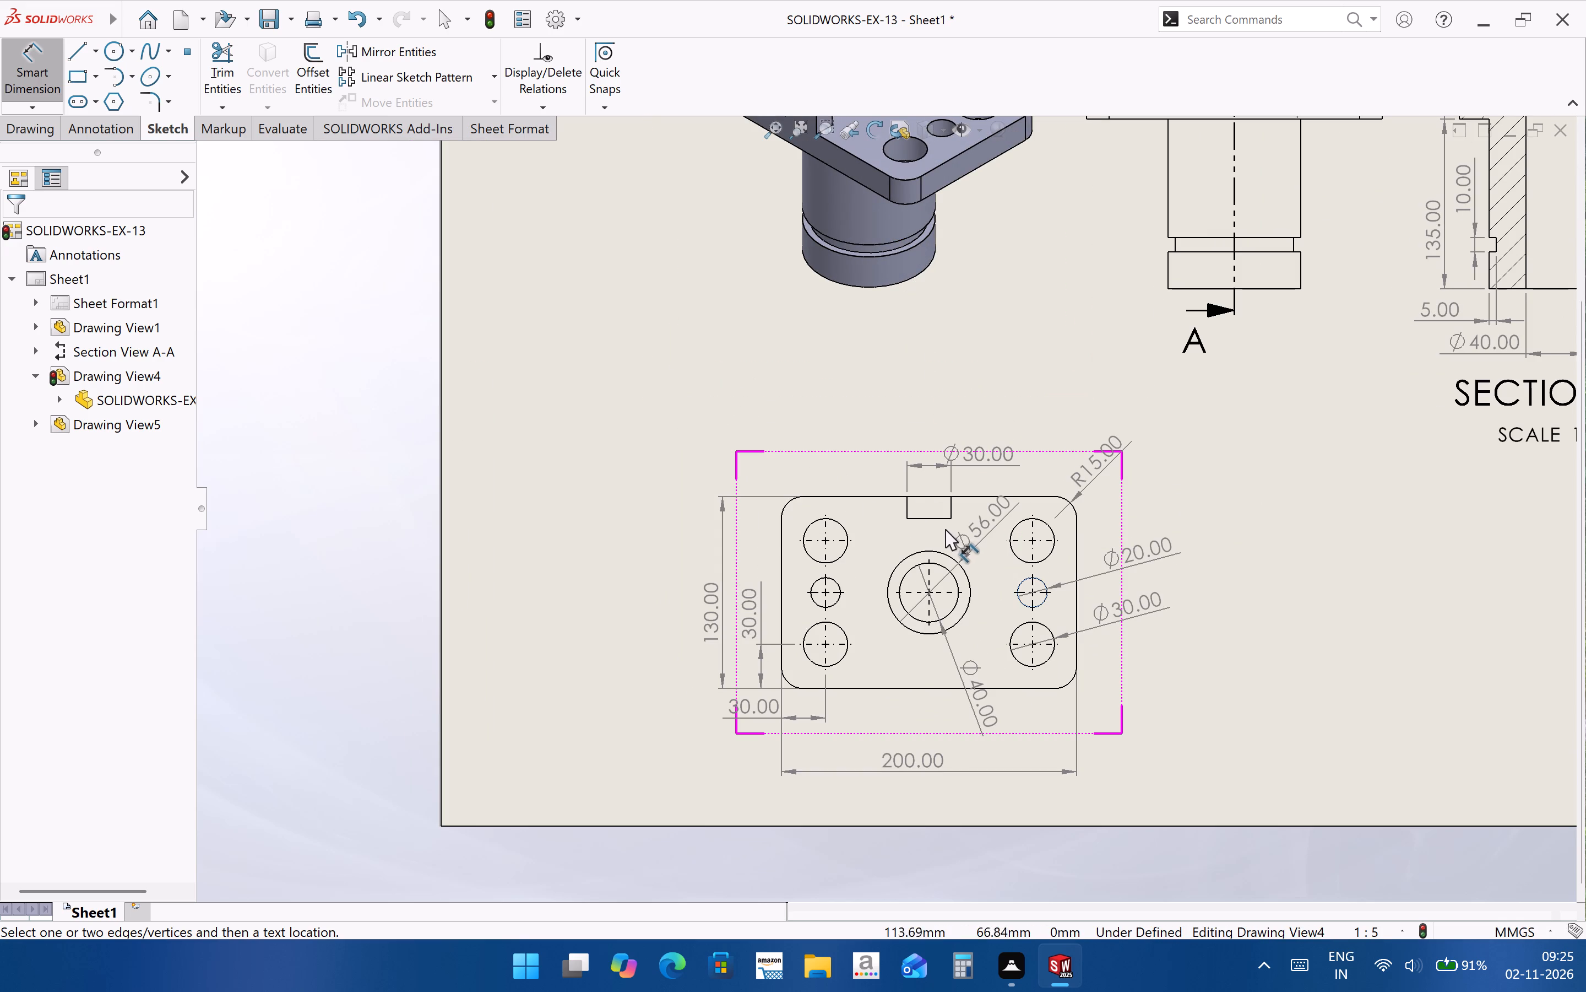
{"action": "key", "text": "Escape"}
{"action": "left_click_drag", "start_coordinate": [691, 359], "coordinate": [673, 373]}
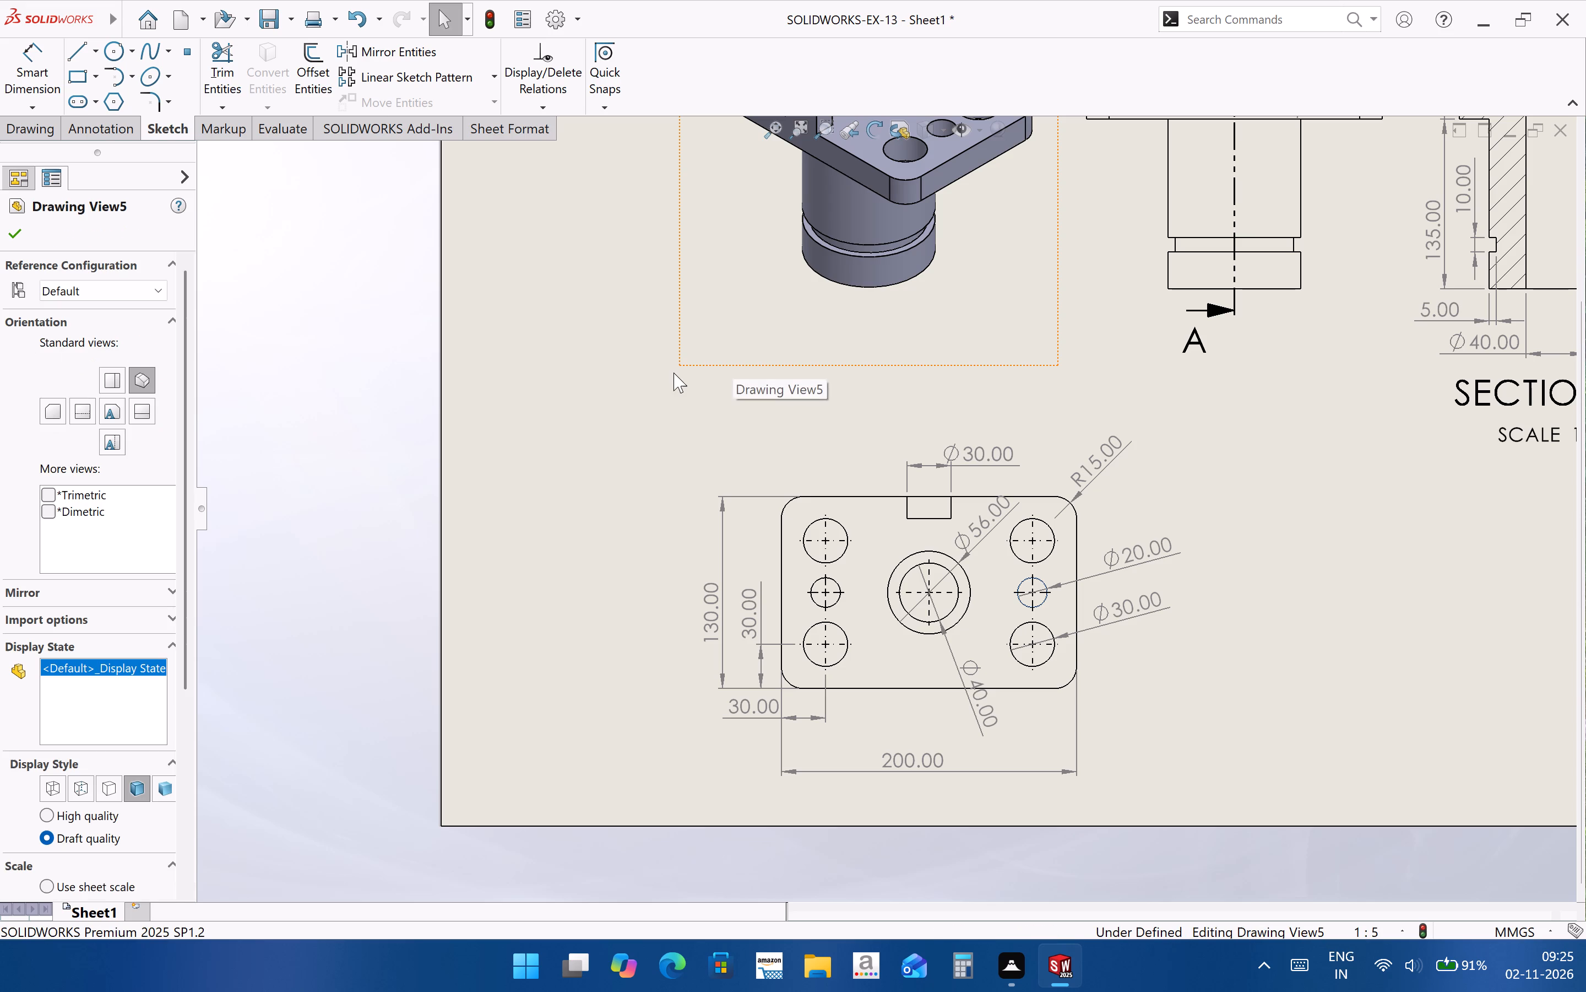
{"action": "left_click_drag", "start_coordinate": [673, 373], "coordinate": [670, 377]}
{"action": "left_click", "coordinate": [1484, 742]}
Give the front view's R15.00 dimension a custom text position with horizontal text on a bent leader, and move its text clear of the section line.
{"action": "scroll", "coordinate": [1052, 676], "scroll_direction": "up", "scroll_amount": 3}
{"action": "scroll", "coordinate": [1026, 511], "scroll_direction": "down", "scroll_amount": 1}
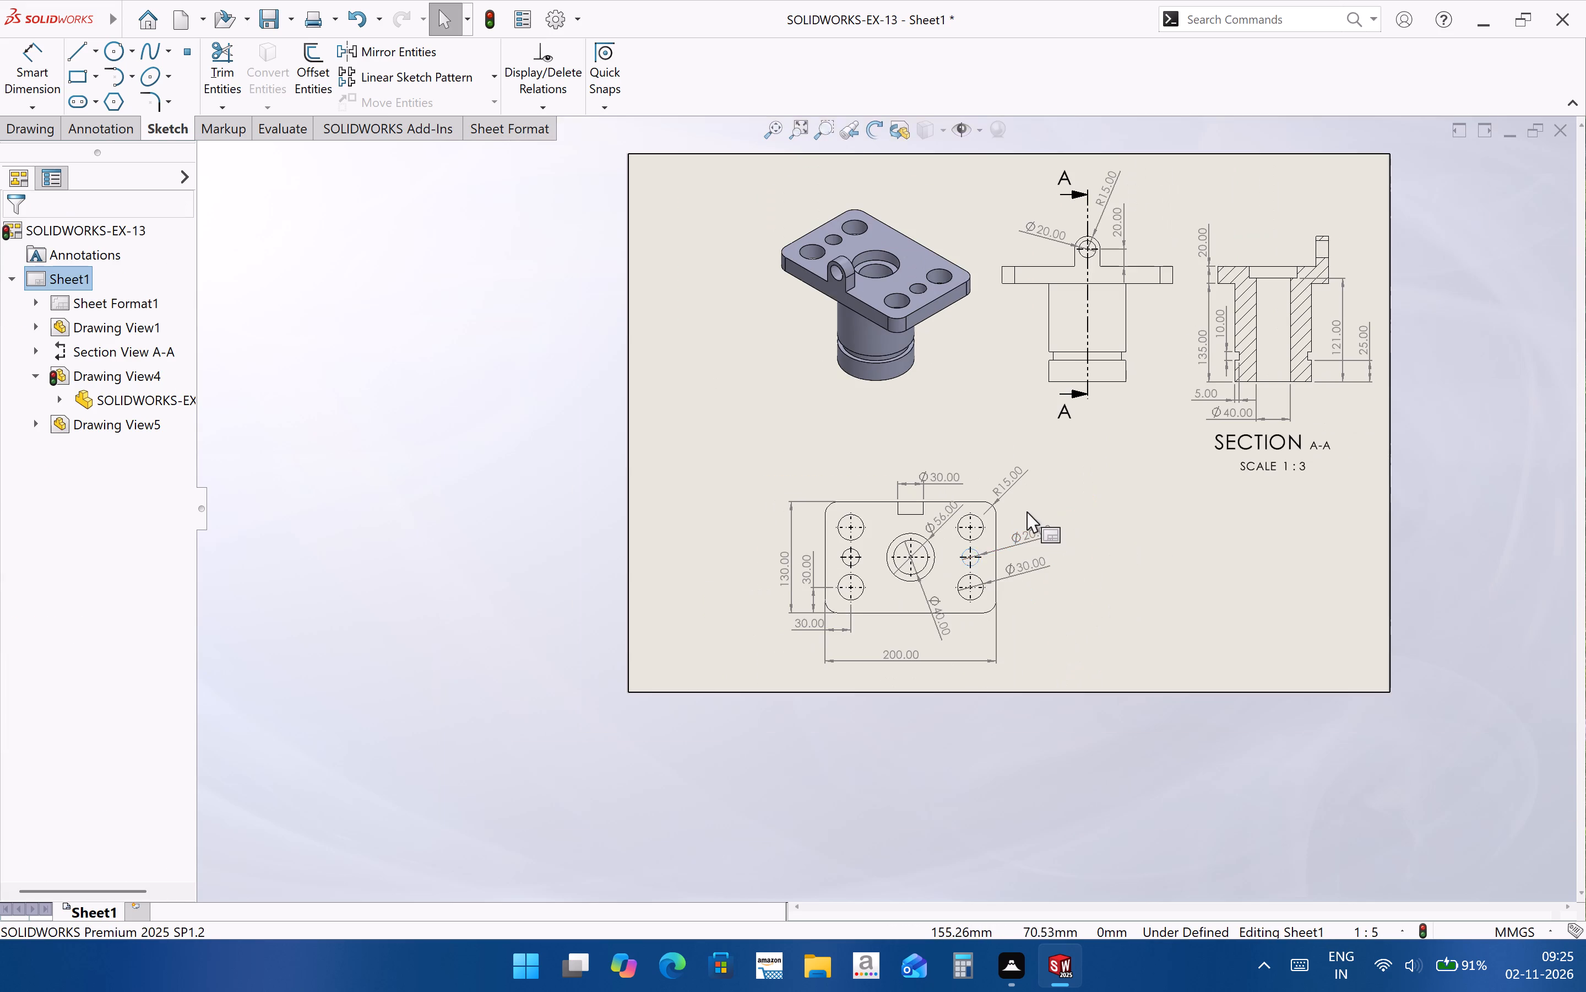
{"action": "scroll", "coordinate": [1026, 511], "scroll_direction": "down", "scroll_amount": 1}
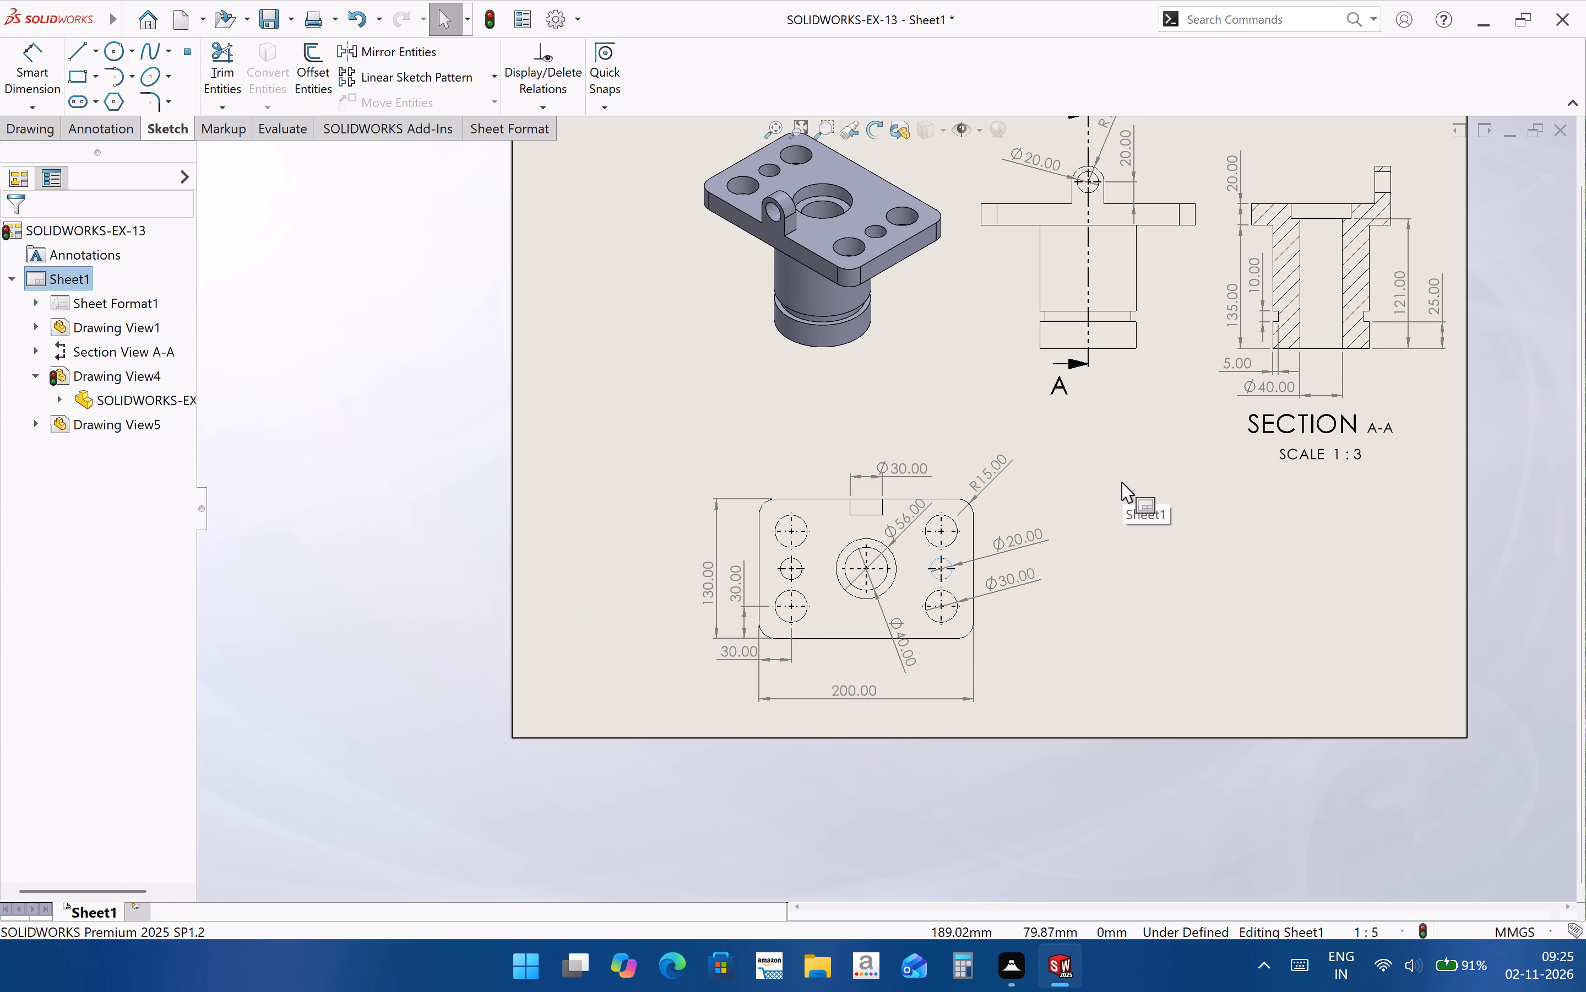
{"action": "middle_click_drag", "start_coordinate": [1122, 482], "coordinate": [1104, 573]}
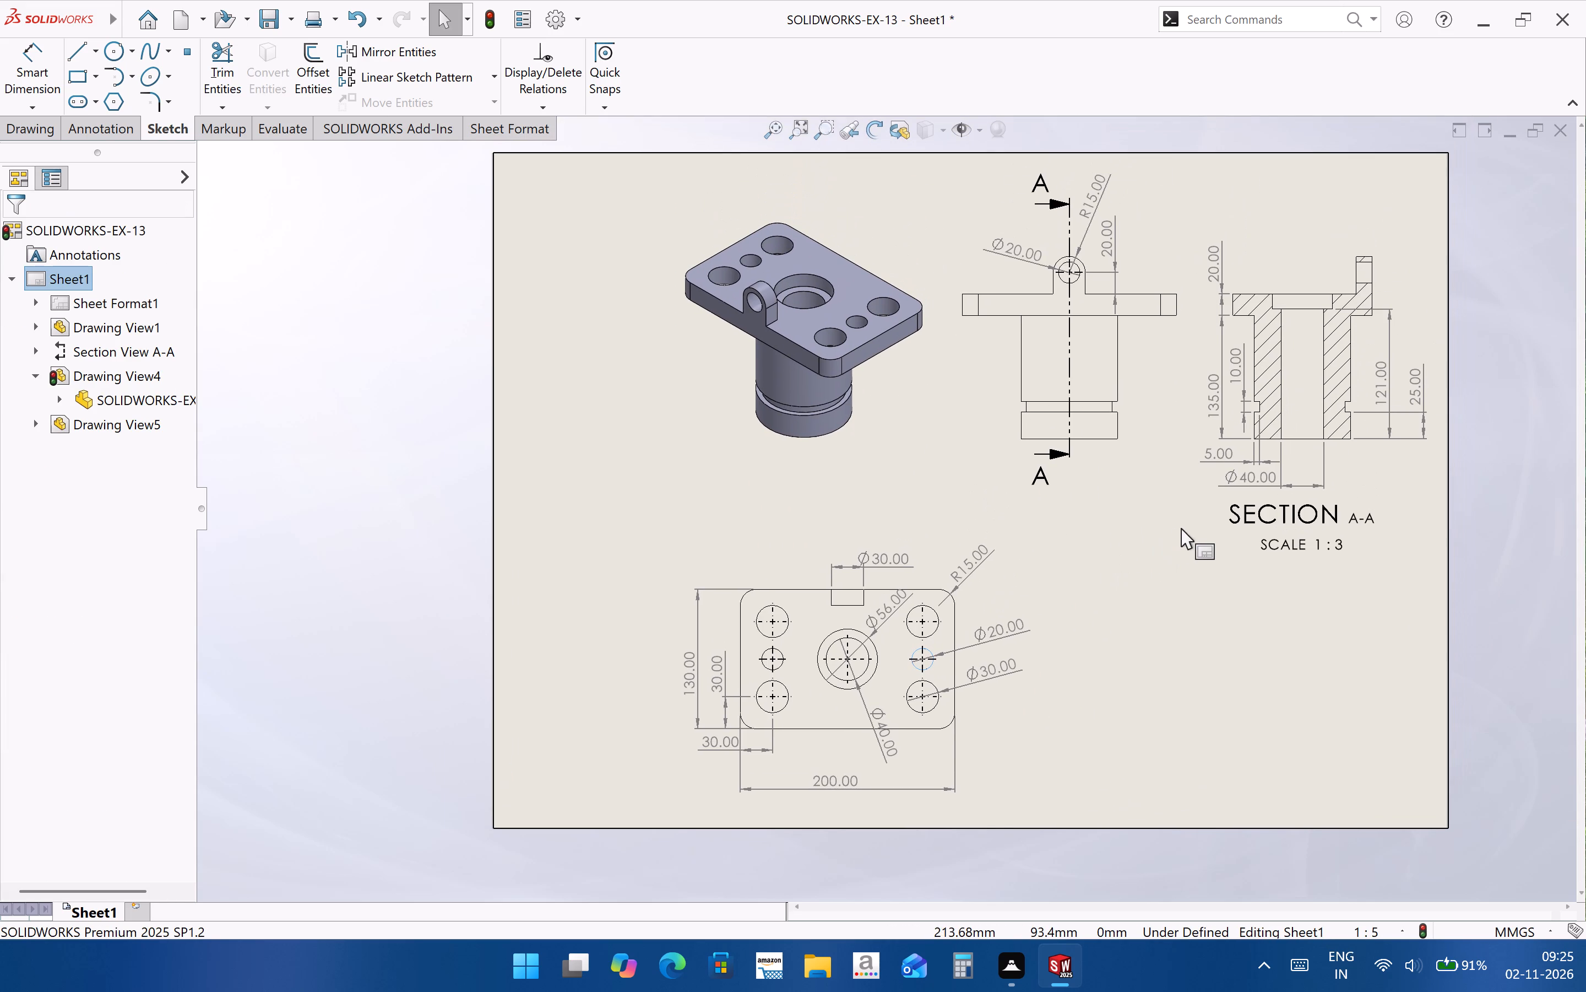
{"action": "left_click", "coordinate": [1101, 182]}
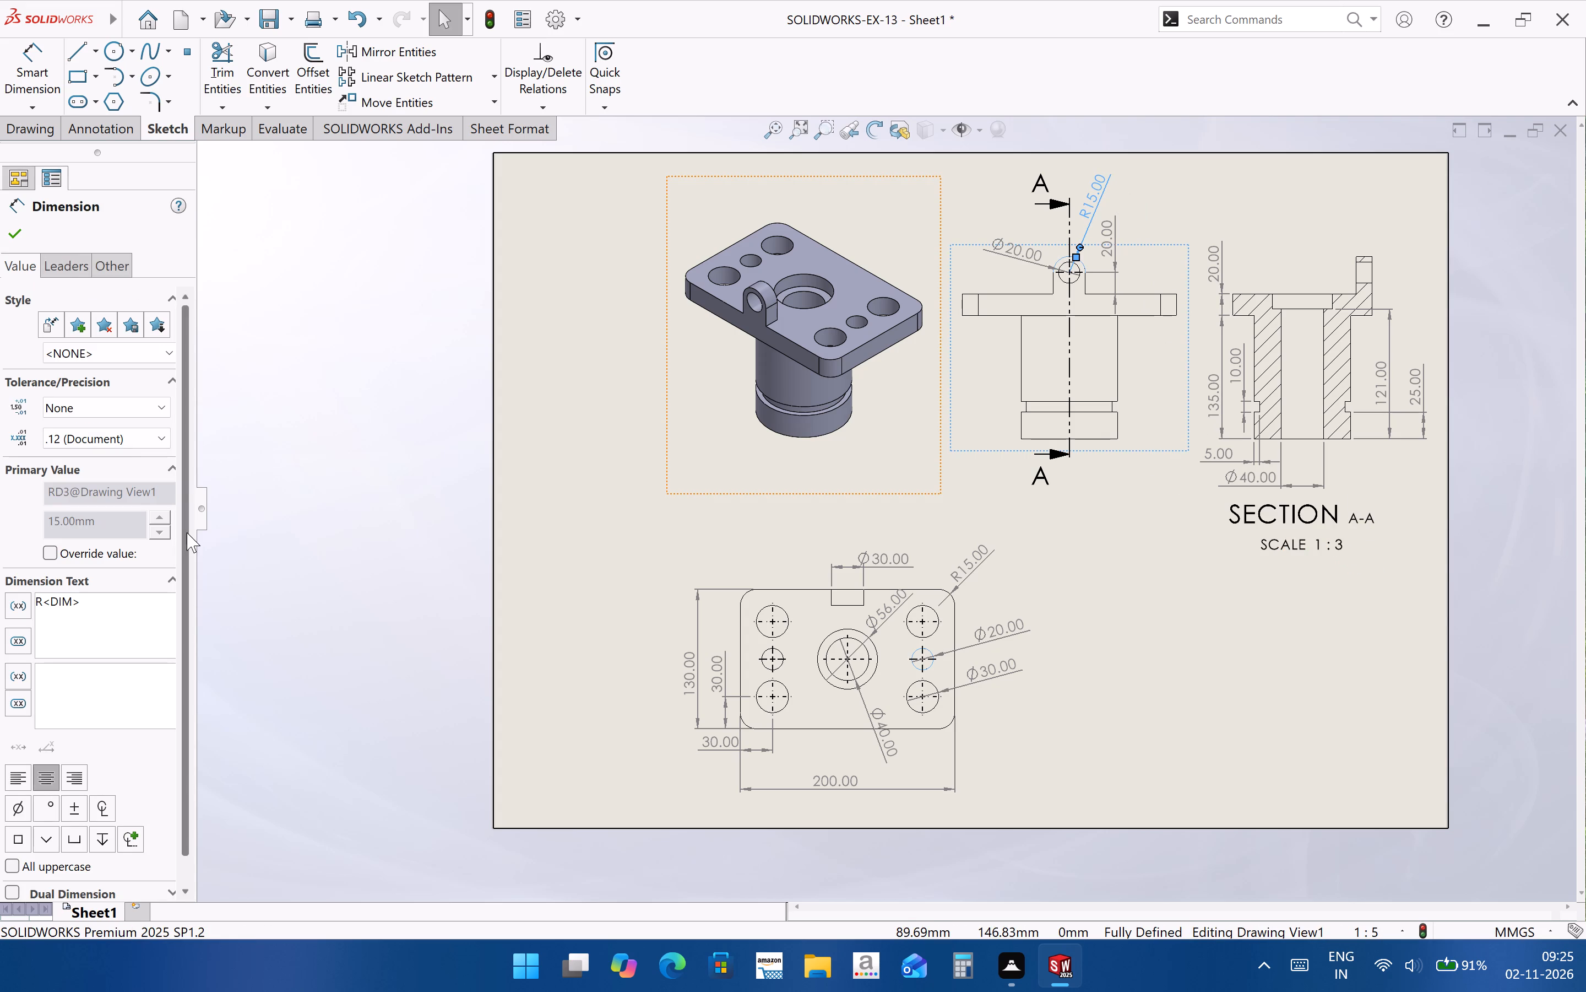
{"action": "left_click", "coordinate": [79, 276]}
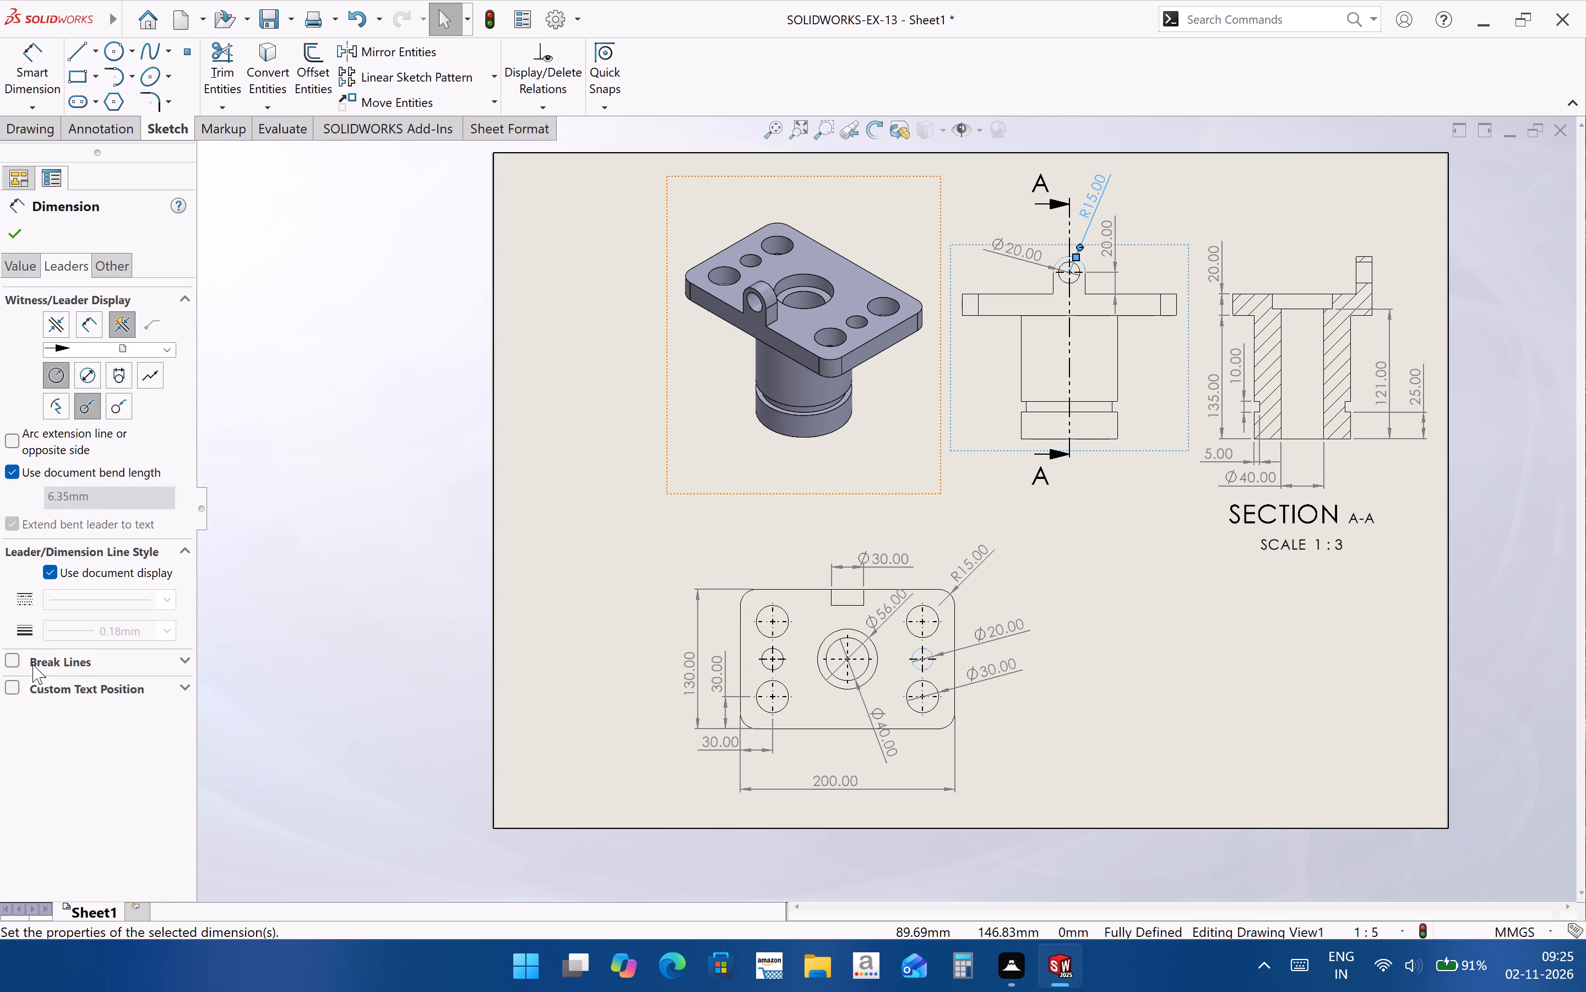
{"action": "left_click", "coordinate": [19, 688]}
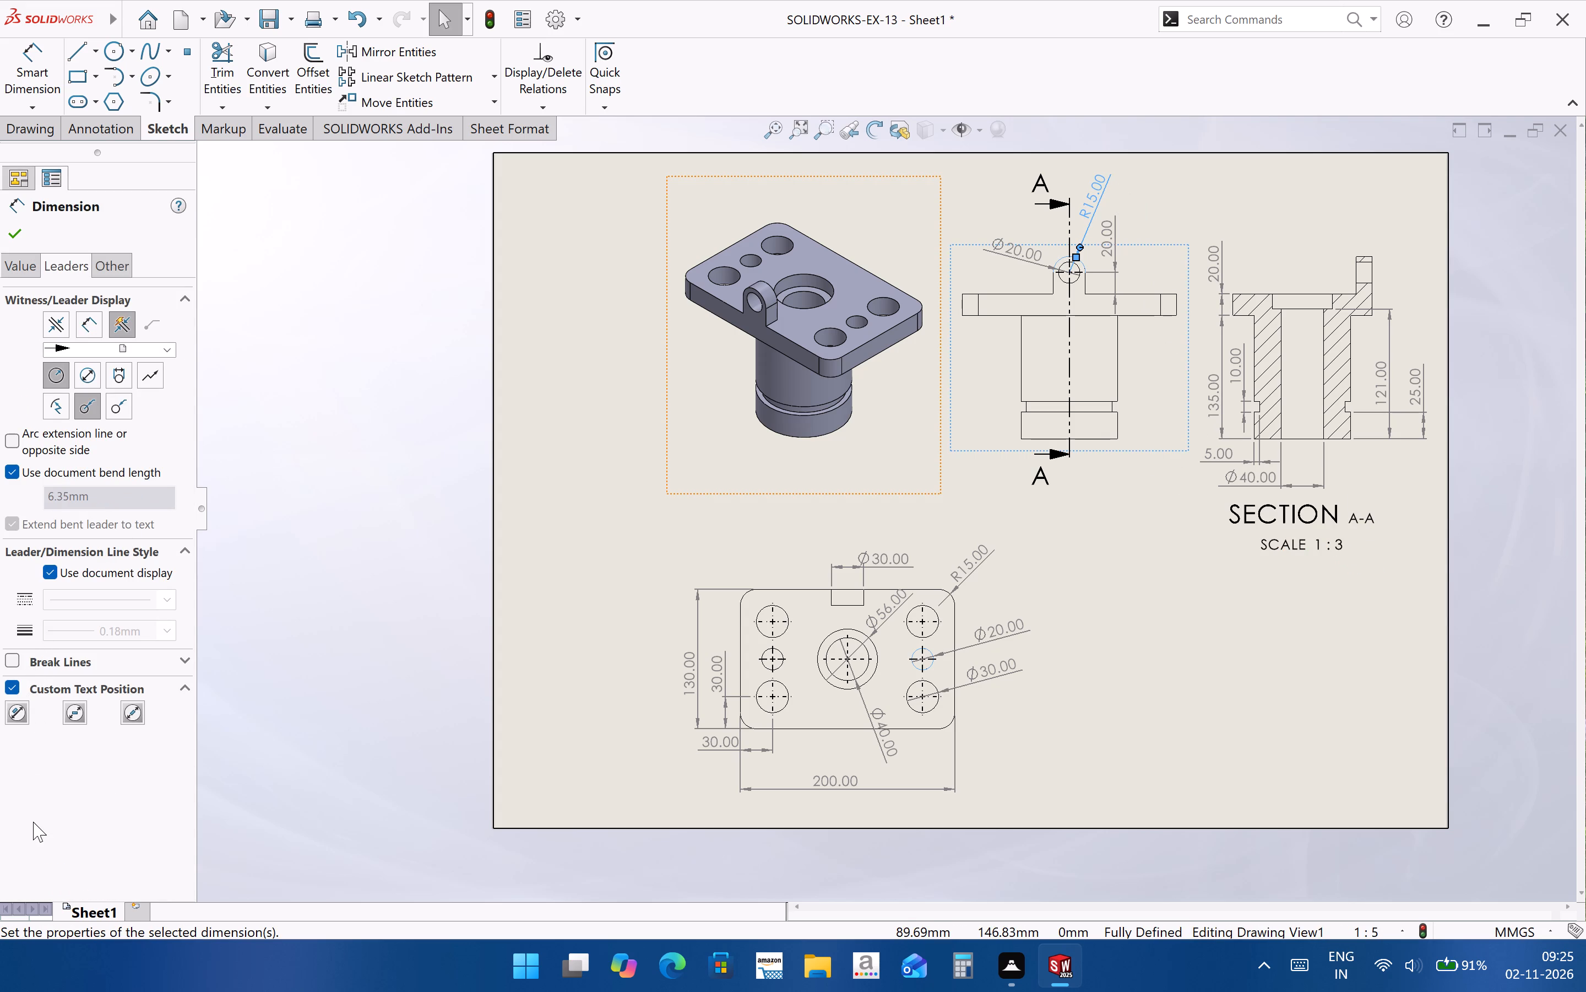
{"action": "left_click", "coordinate": [82, 718]}
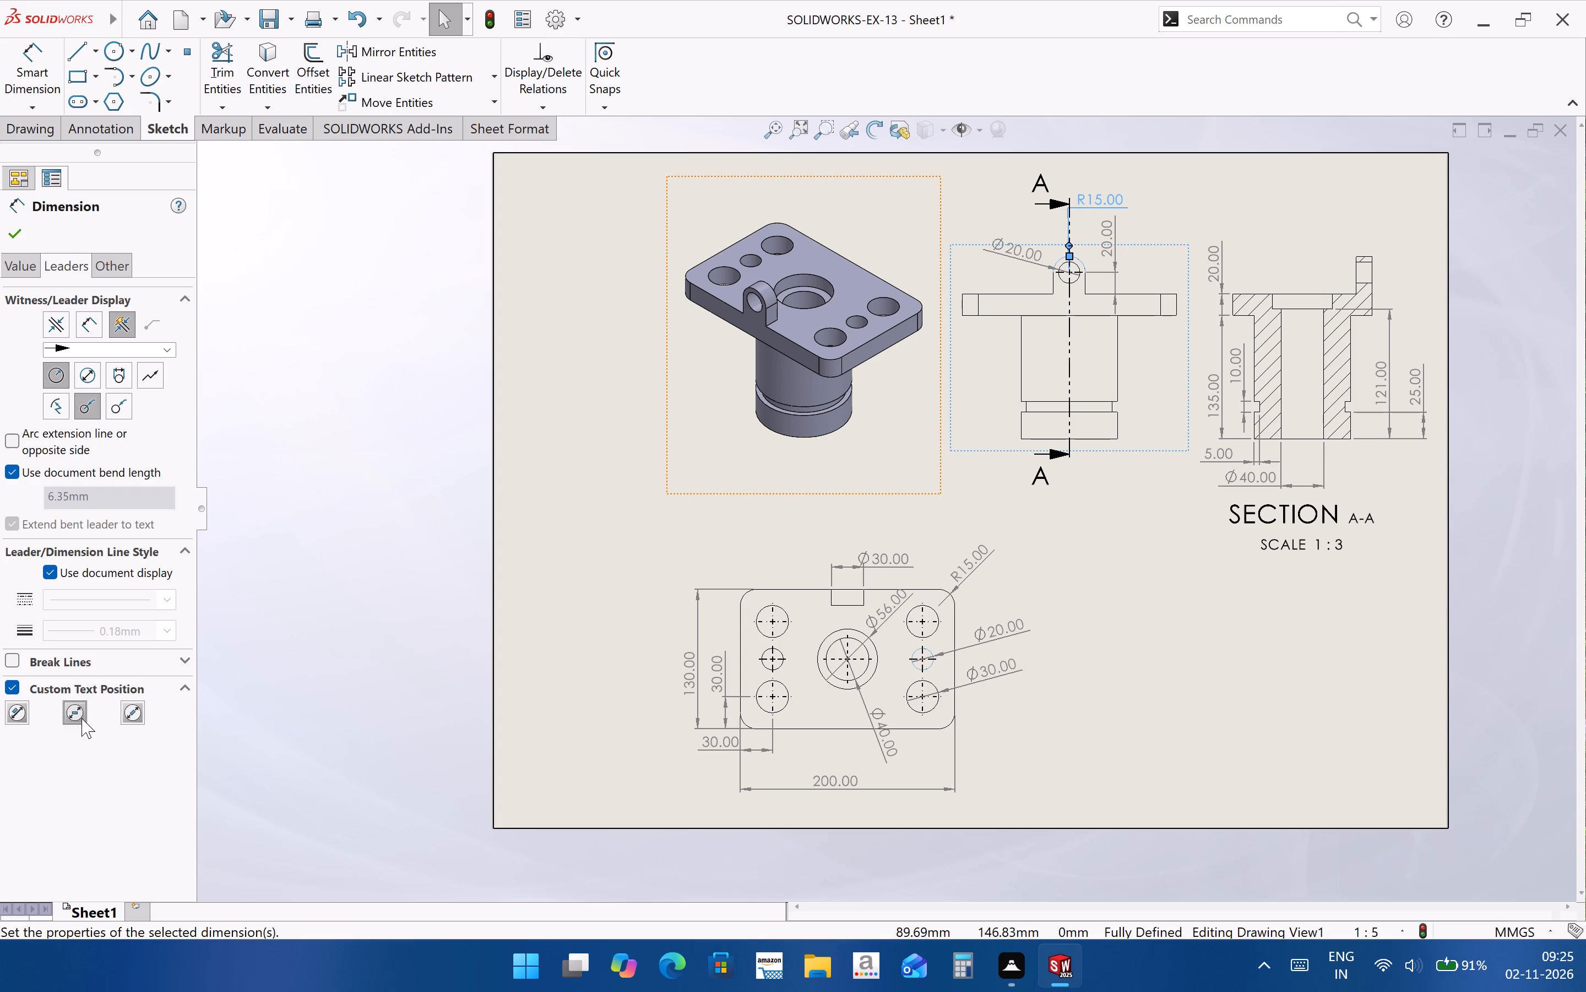
{"action": "left_click", "coordinate": [1083, 708]}
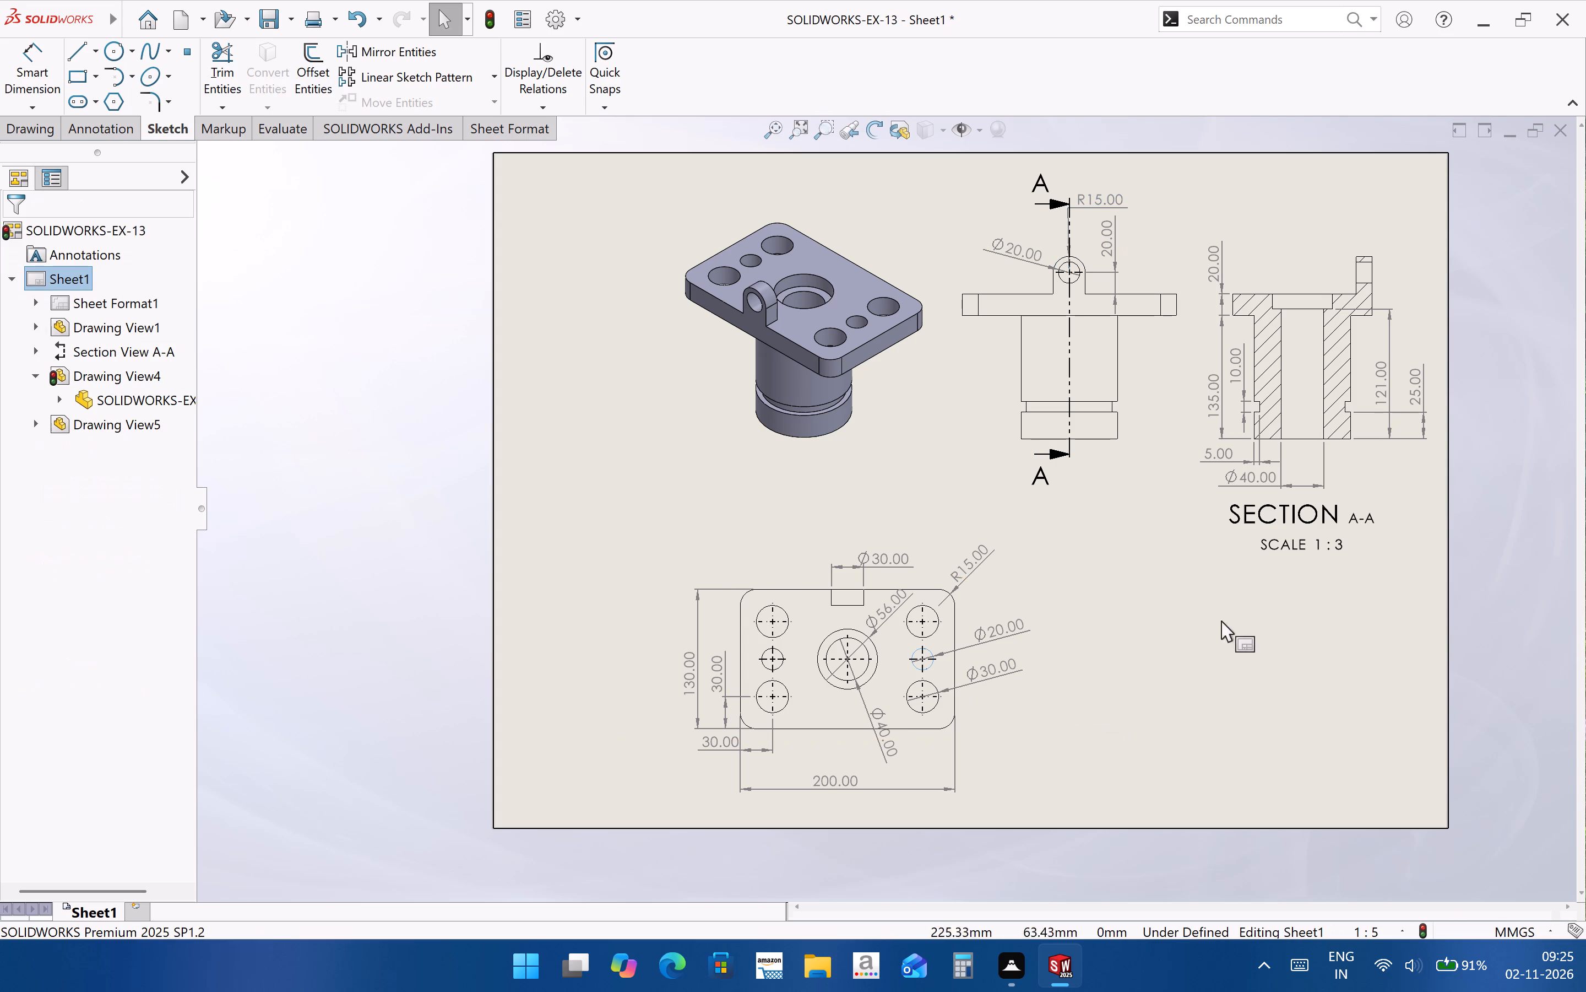
{"action": "scroll", "coordinate": [1118, 193], "scroll_direction": "down", "scroll_amount": 3}
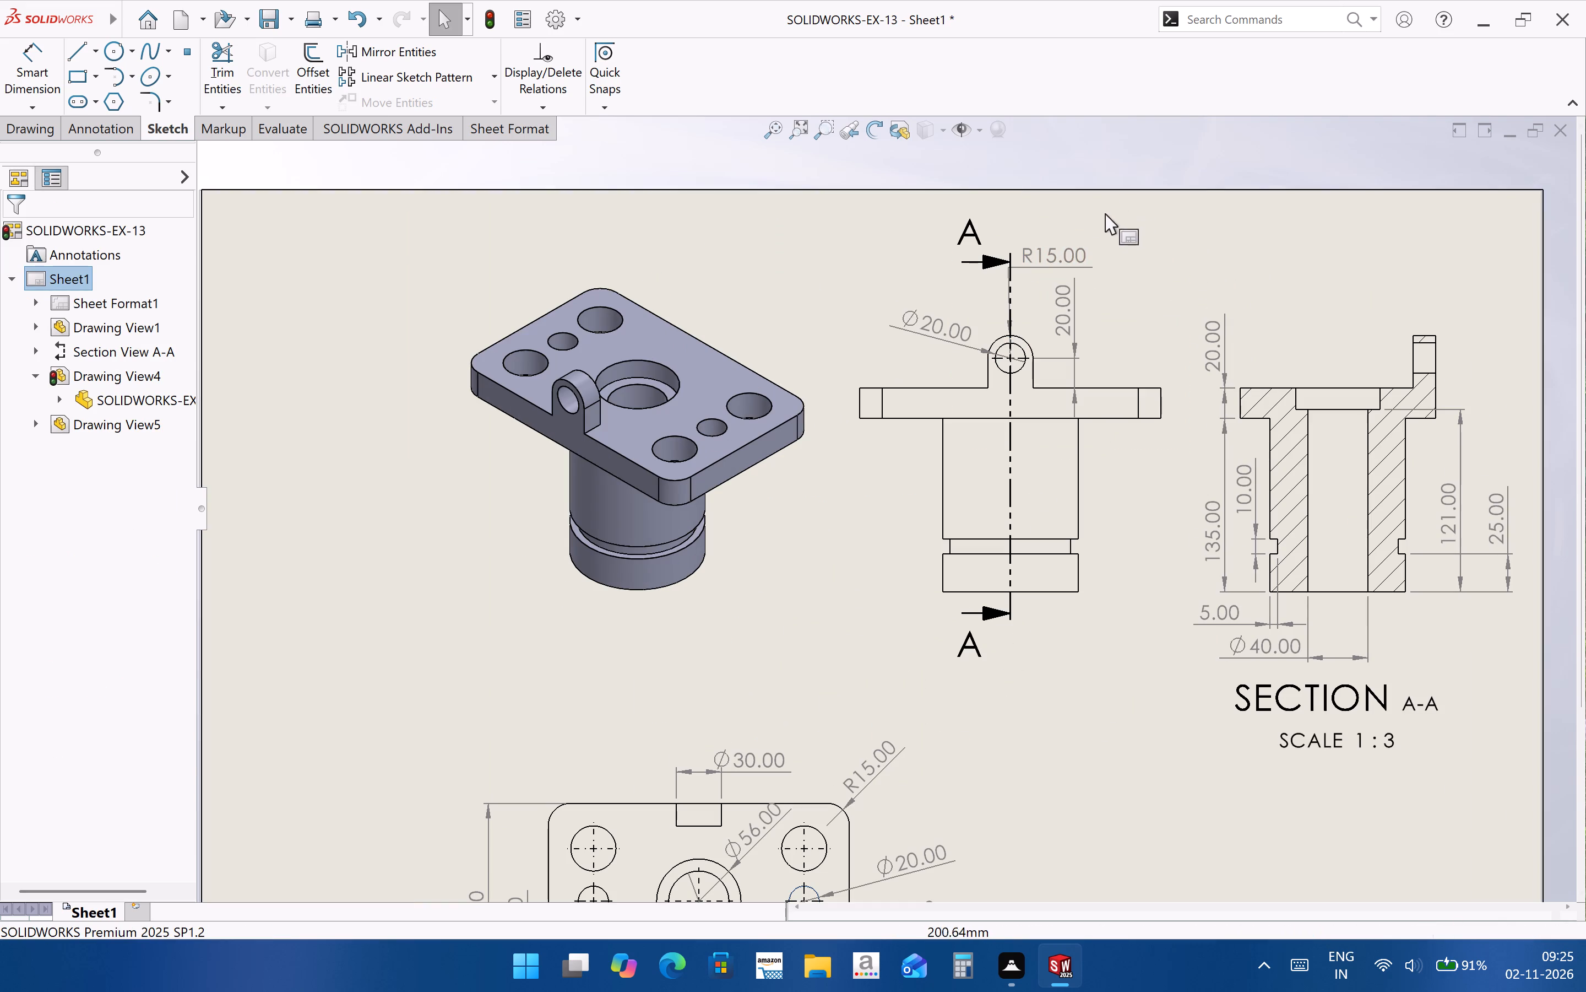
{"action": "left_click_drag", "start_coordinate": [1068, 258], "coordinate": [1096, 252]}
{"action": "left_click", "coordinate": [1216, 312]}
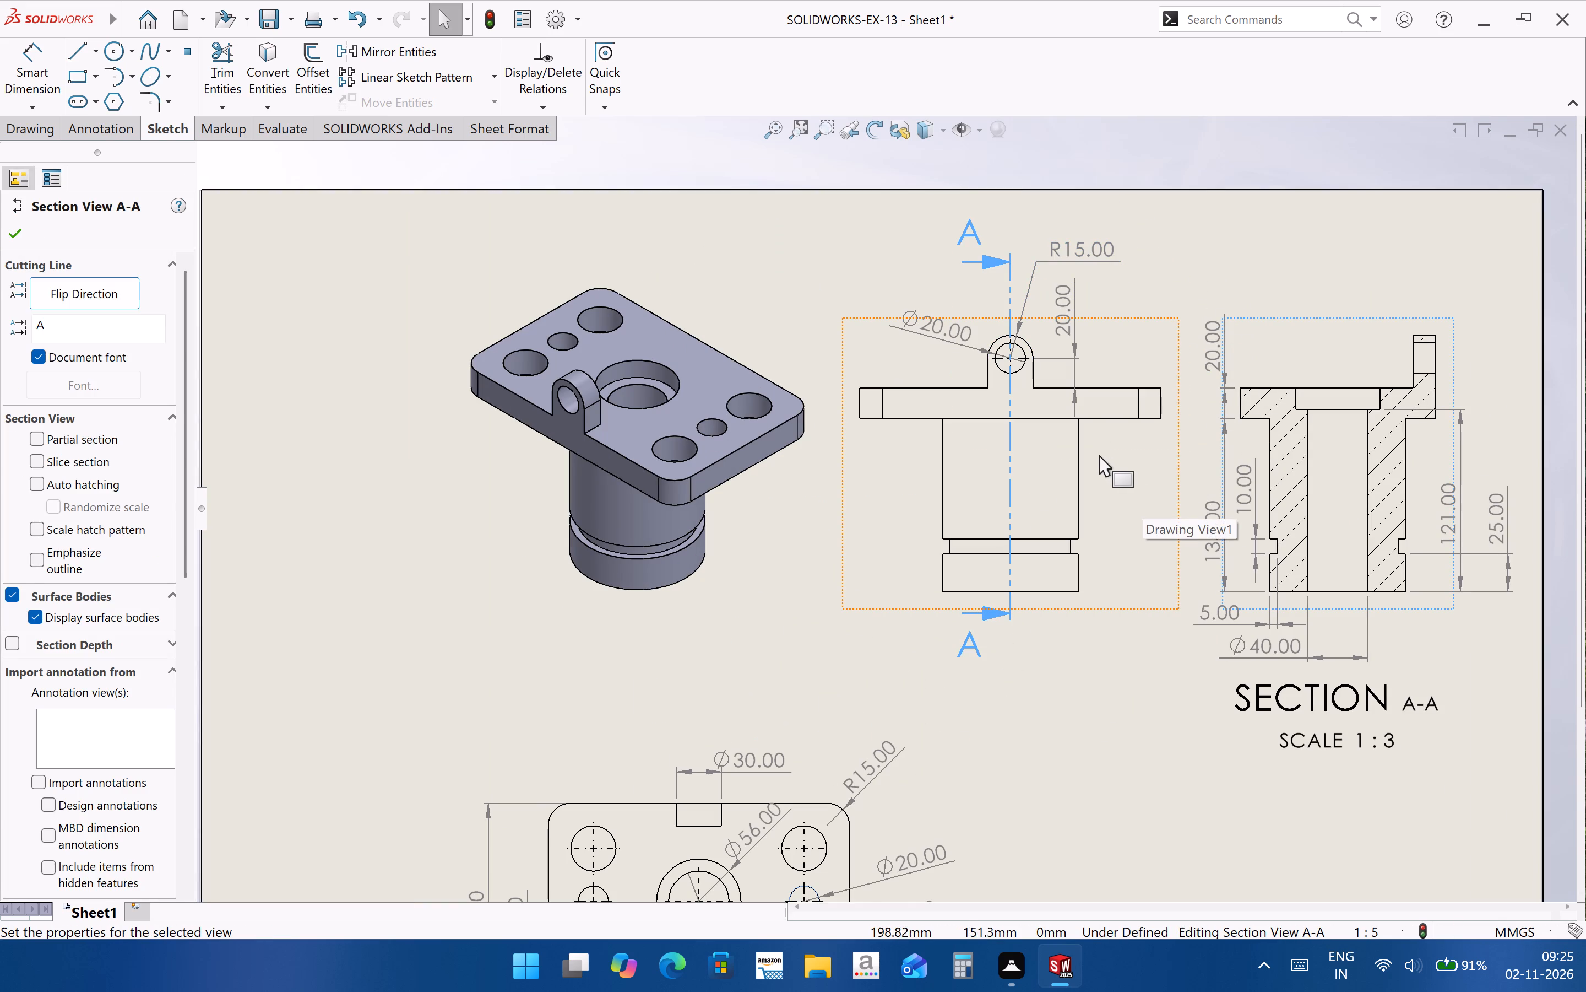
Use Format Painter to copy the R15.00 dimension's horizontal text format to the Ø20.00 lug hole dimension in the front view.
{"action": "key", "text": "ctrl+f"}
{"action": "left_click", "coordinate": [1099, 253]}
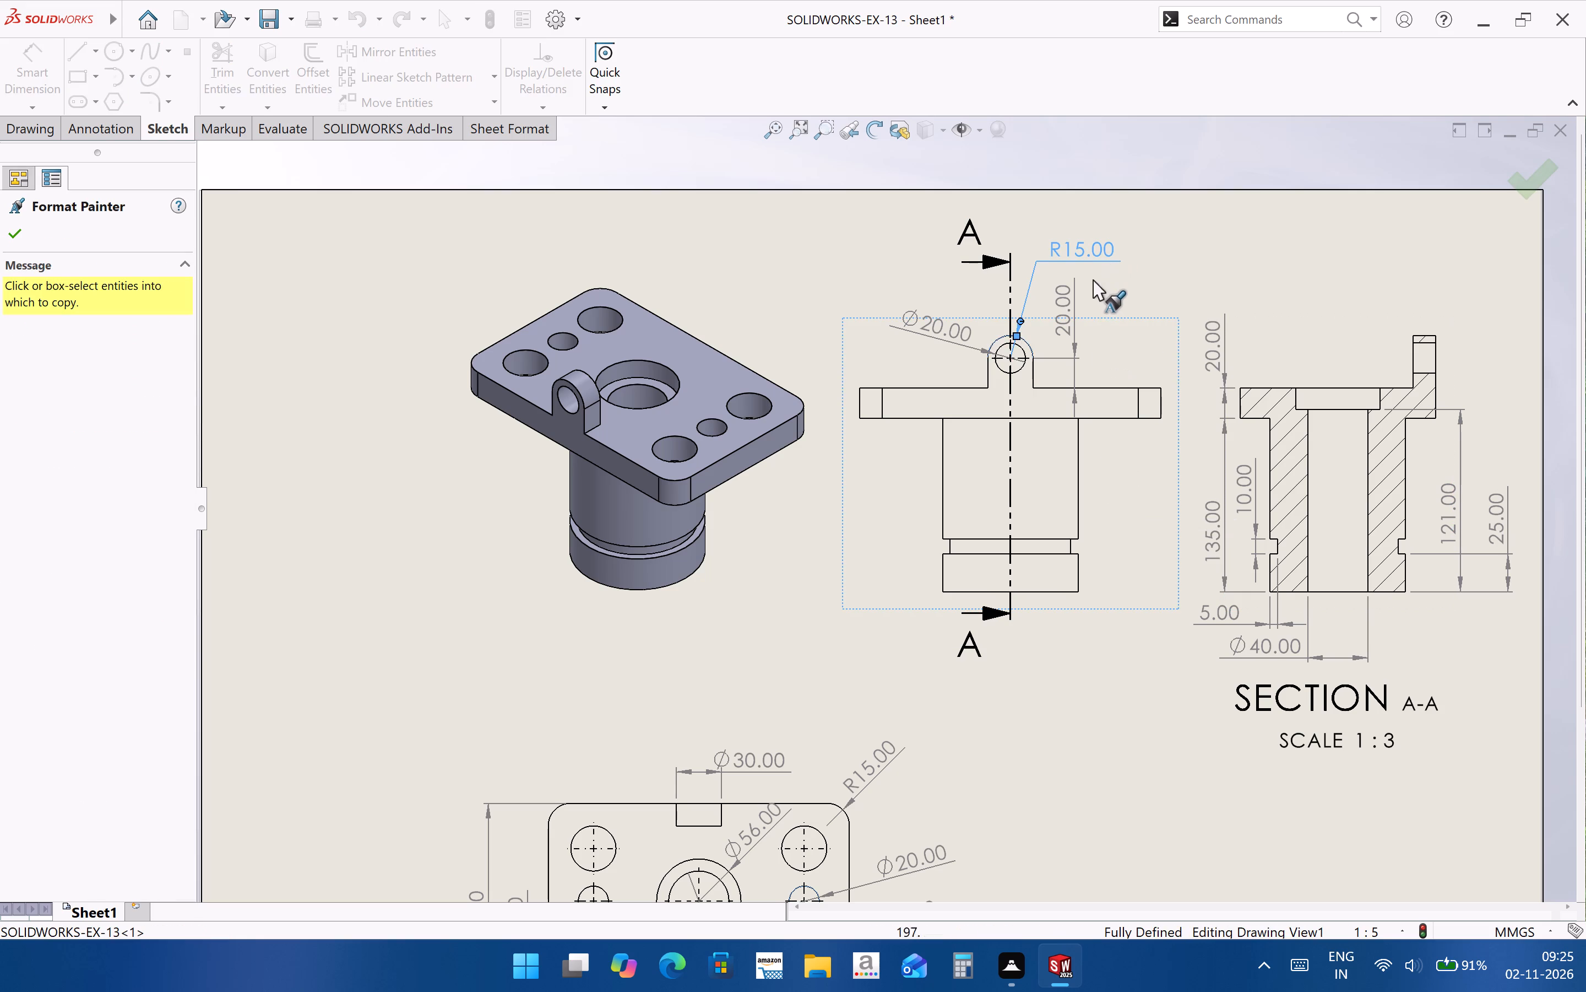
{"action": "left_click", "coordinate": [966, 328]}
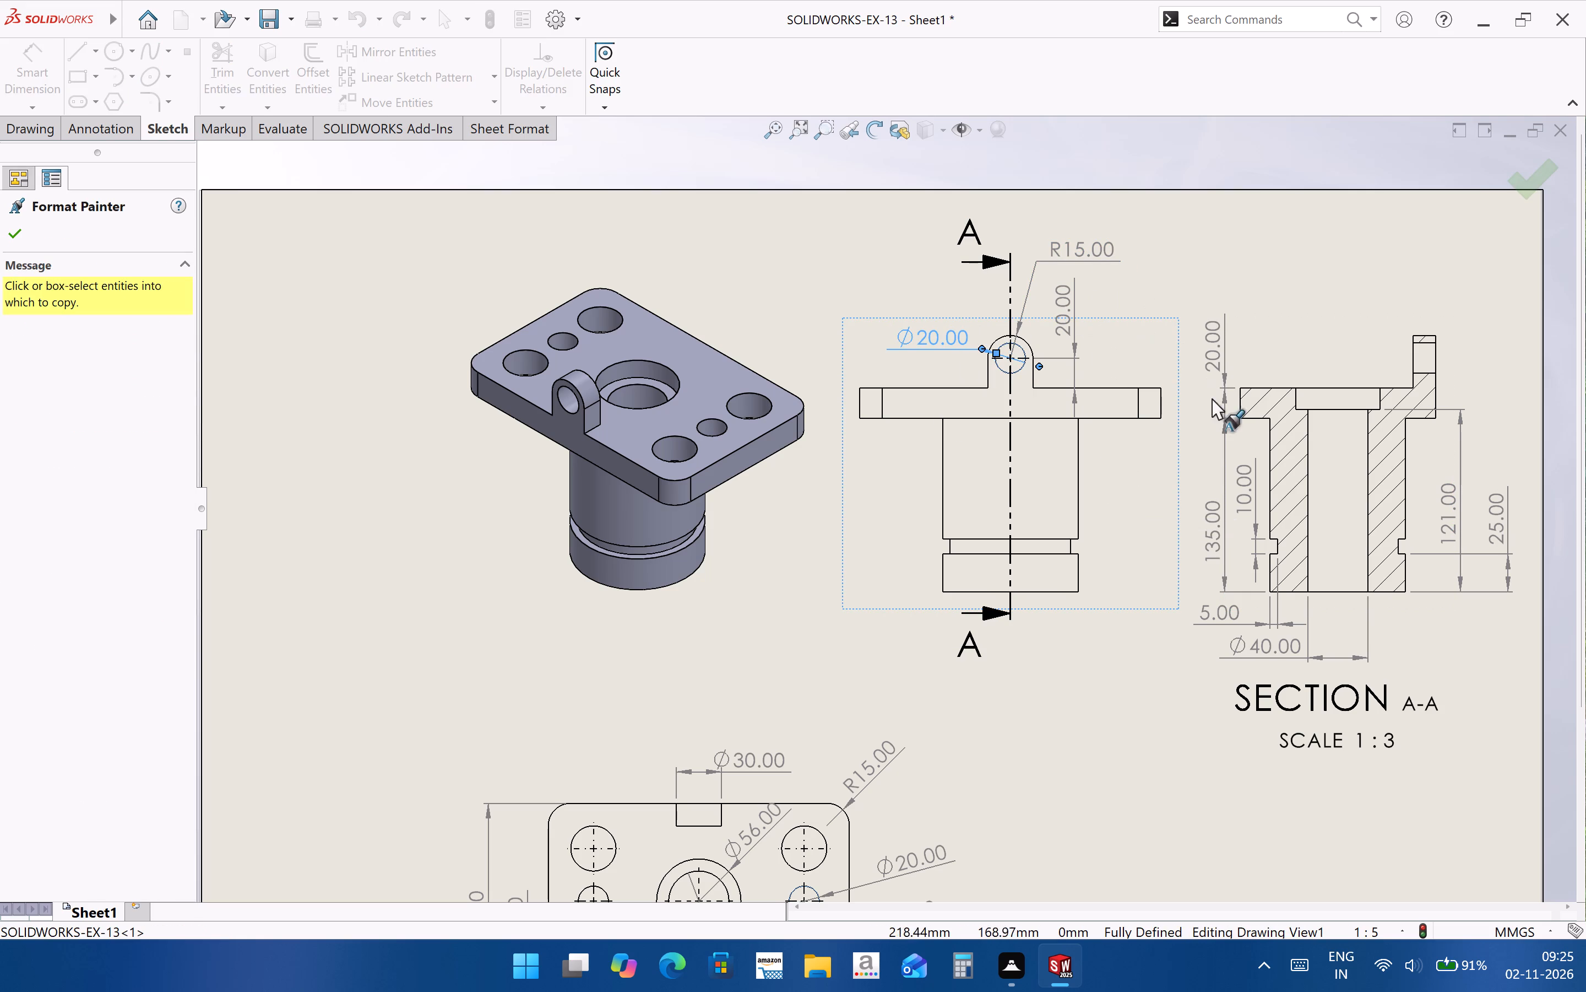
Apply the copied format to the top view's Ø30.00 lug, Ø40.00 bore, Ø20.00 and Ø30.00 hole, and R15.00 corner dimensions, and finish format painting.
{"action": "scroll", "coordinate": [1265, 466], "scroll_direction": "up", "scroll_amount": 2}
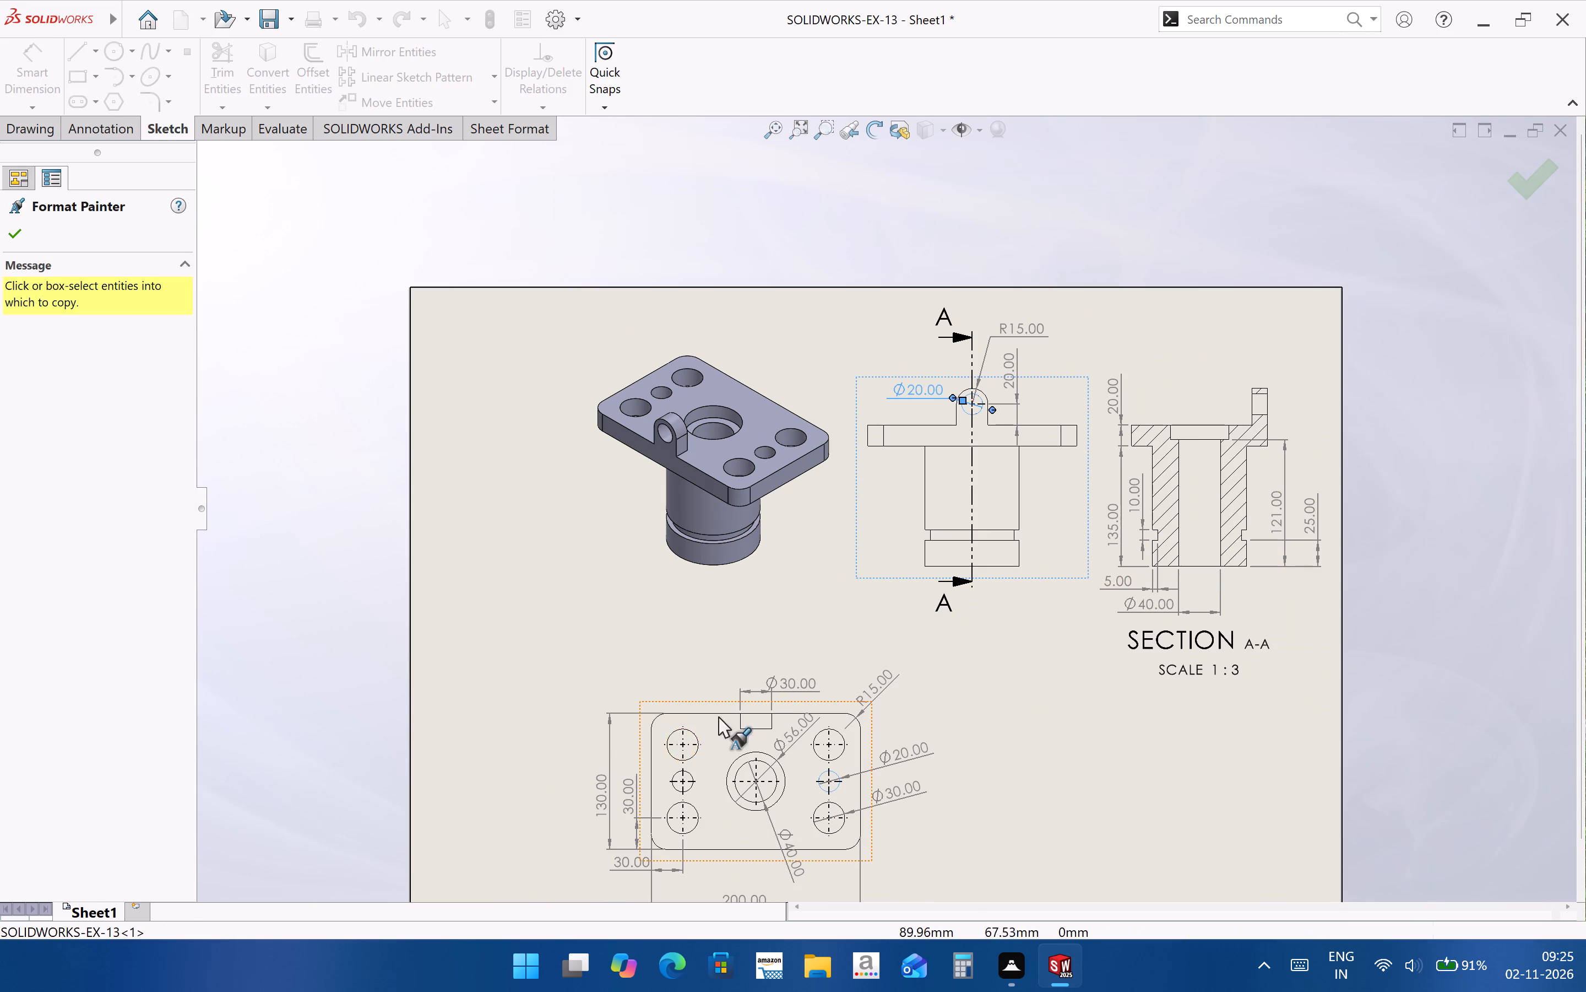
{"action": "left_click", "coordinate": [789, 684]}
{"action": "left_click", "coordinate": [1038, 725]}
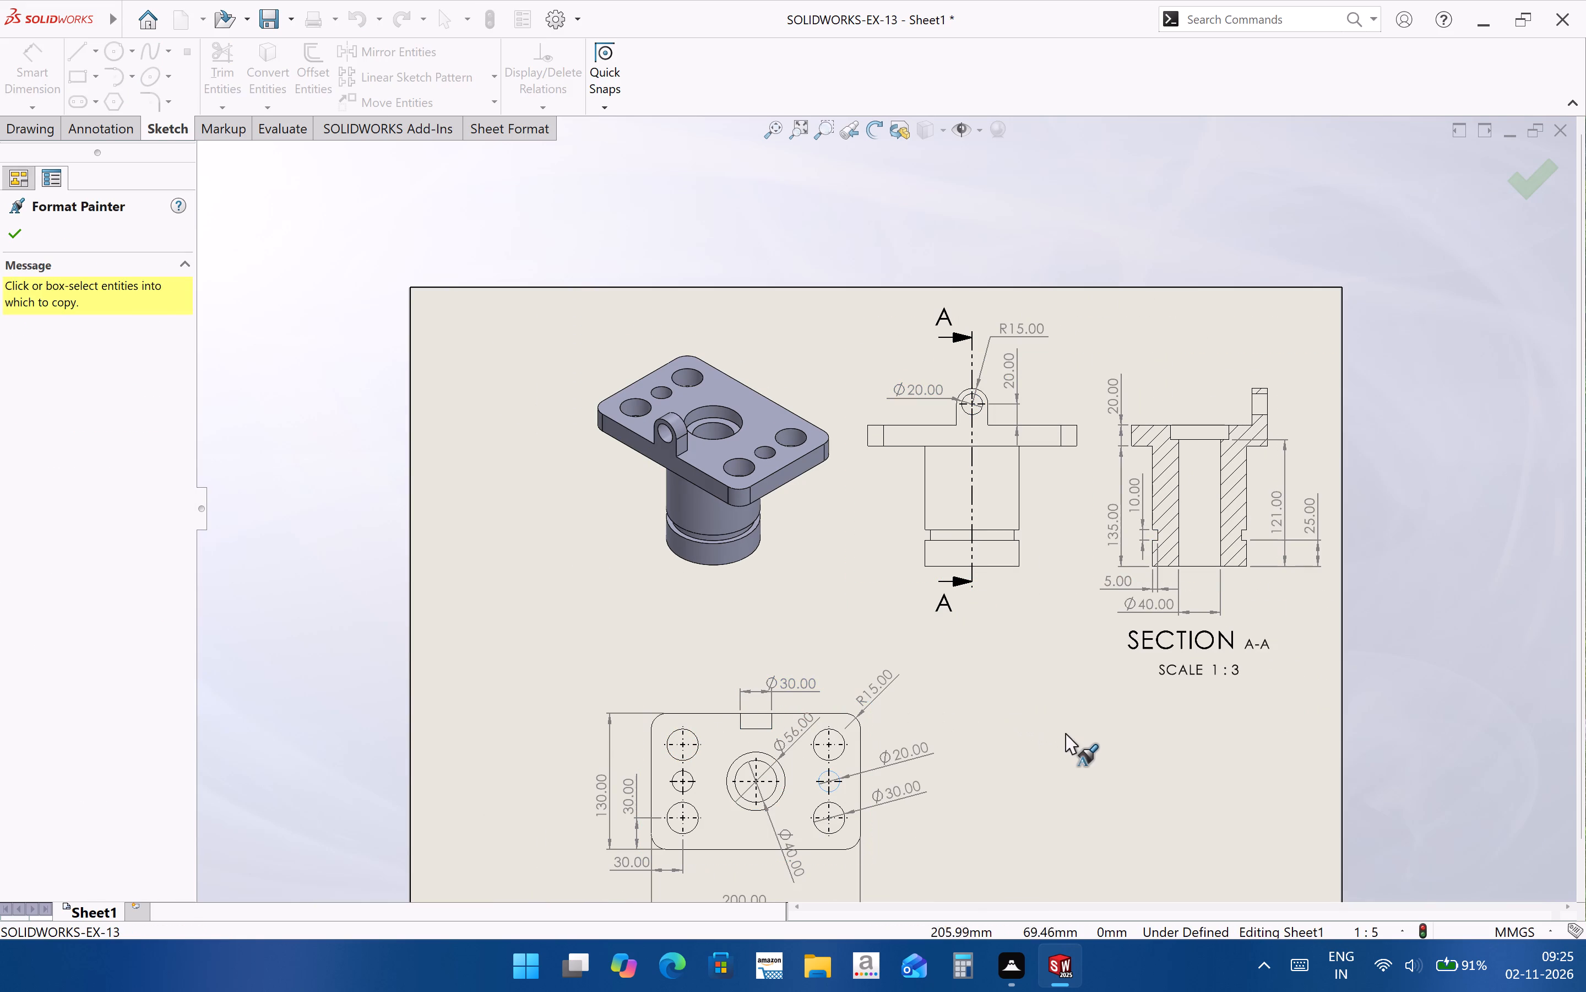
{"action": "scroll", "coordinate": [1180, 562], "scroll_direction": "up", "scroll_amount": 2}
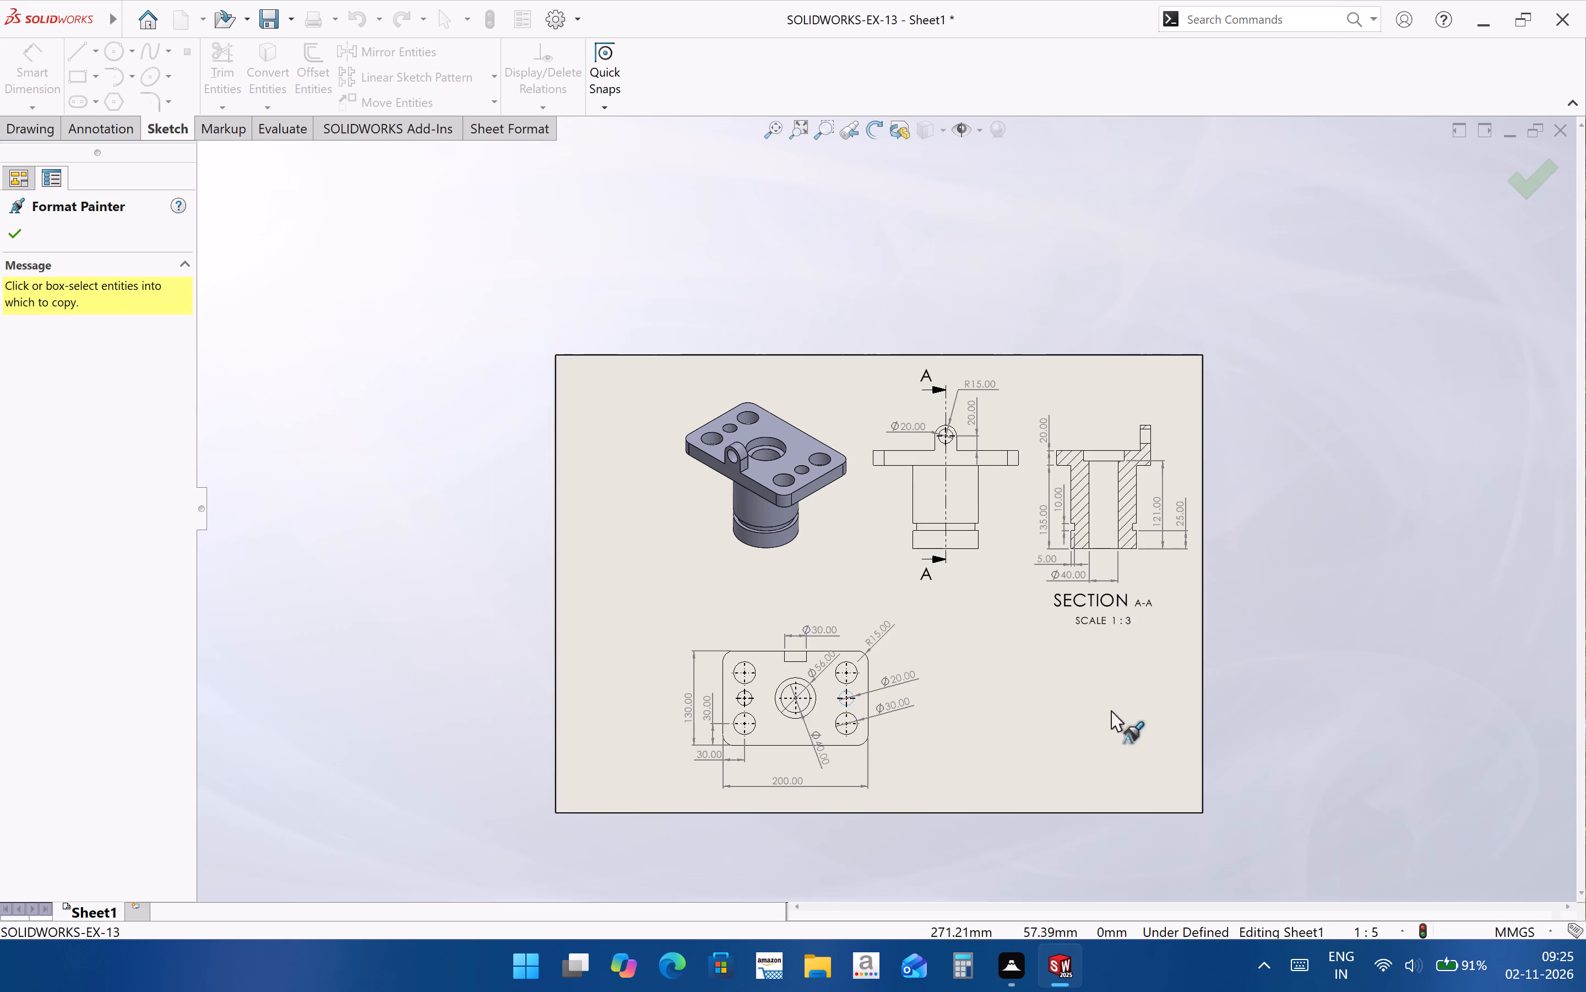
{"action": "scroll", "coordinate": [889, 789], "scroll_direction": "down", "scroll_amount": 2}
{"action": "left_click", "coordinate": [806, 712]}
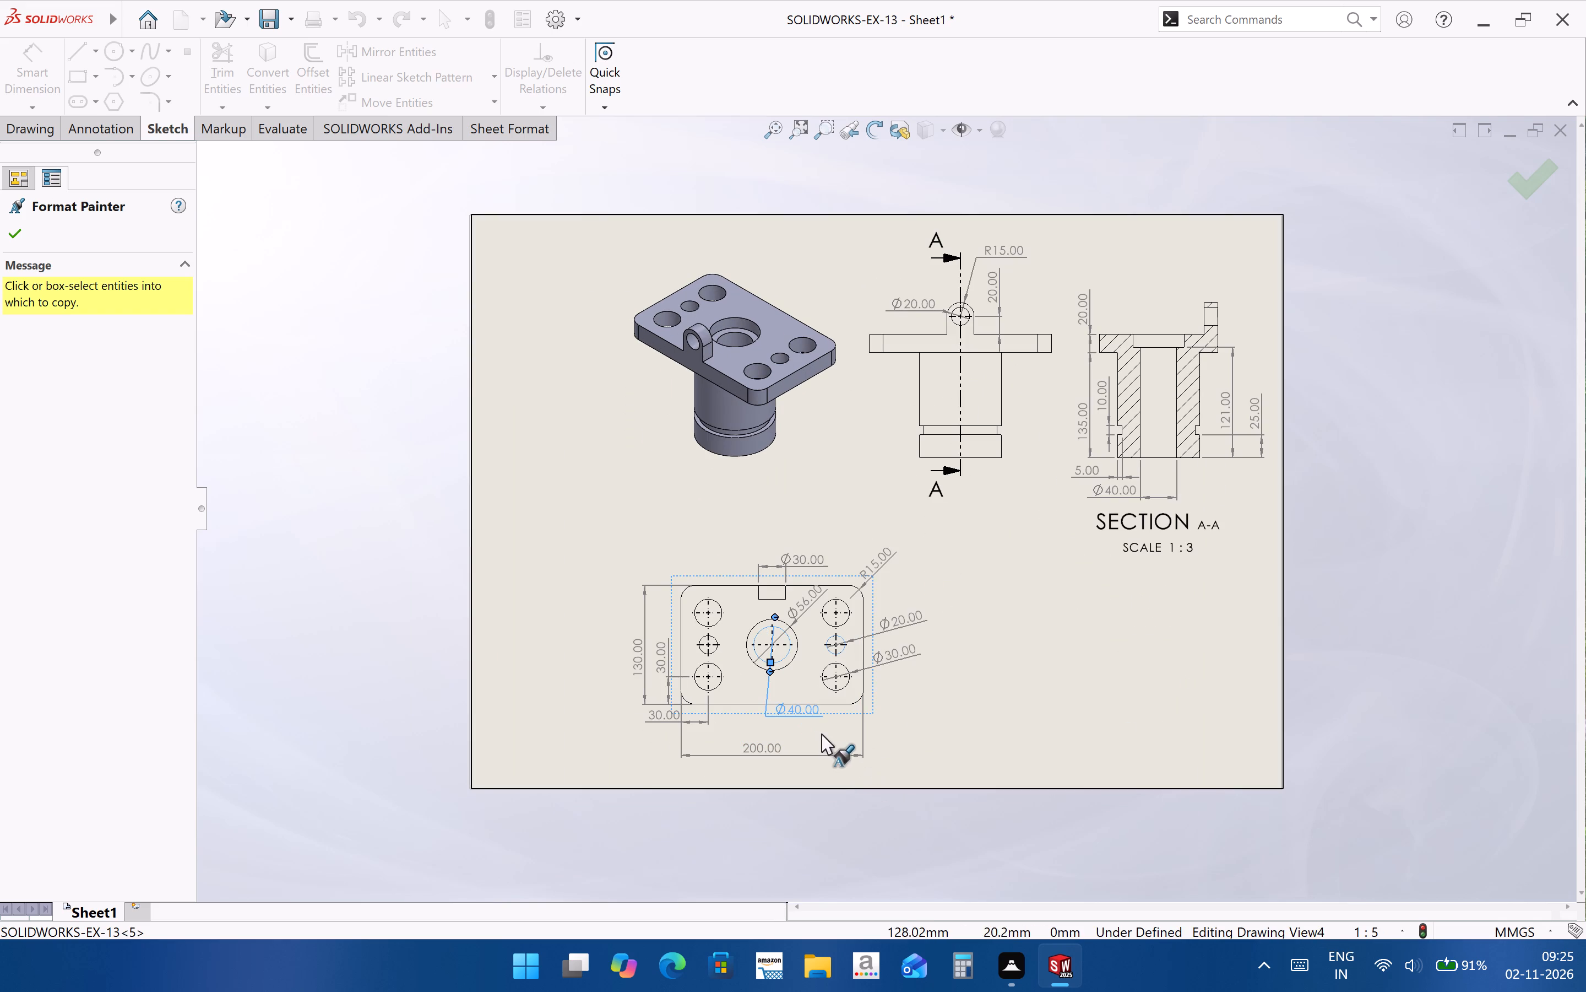
{"action": "left_click", "coordinate": [991, 720]}
{"action": "left_click", "coordinate": [901, 623]}
{"action": "left_click", "coordinate": [901, 654]}
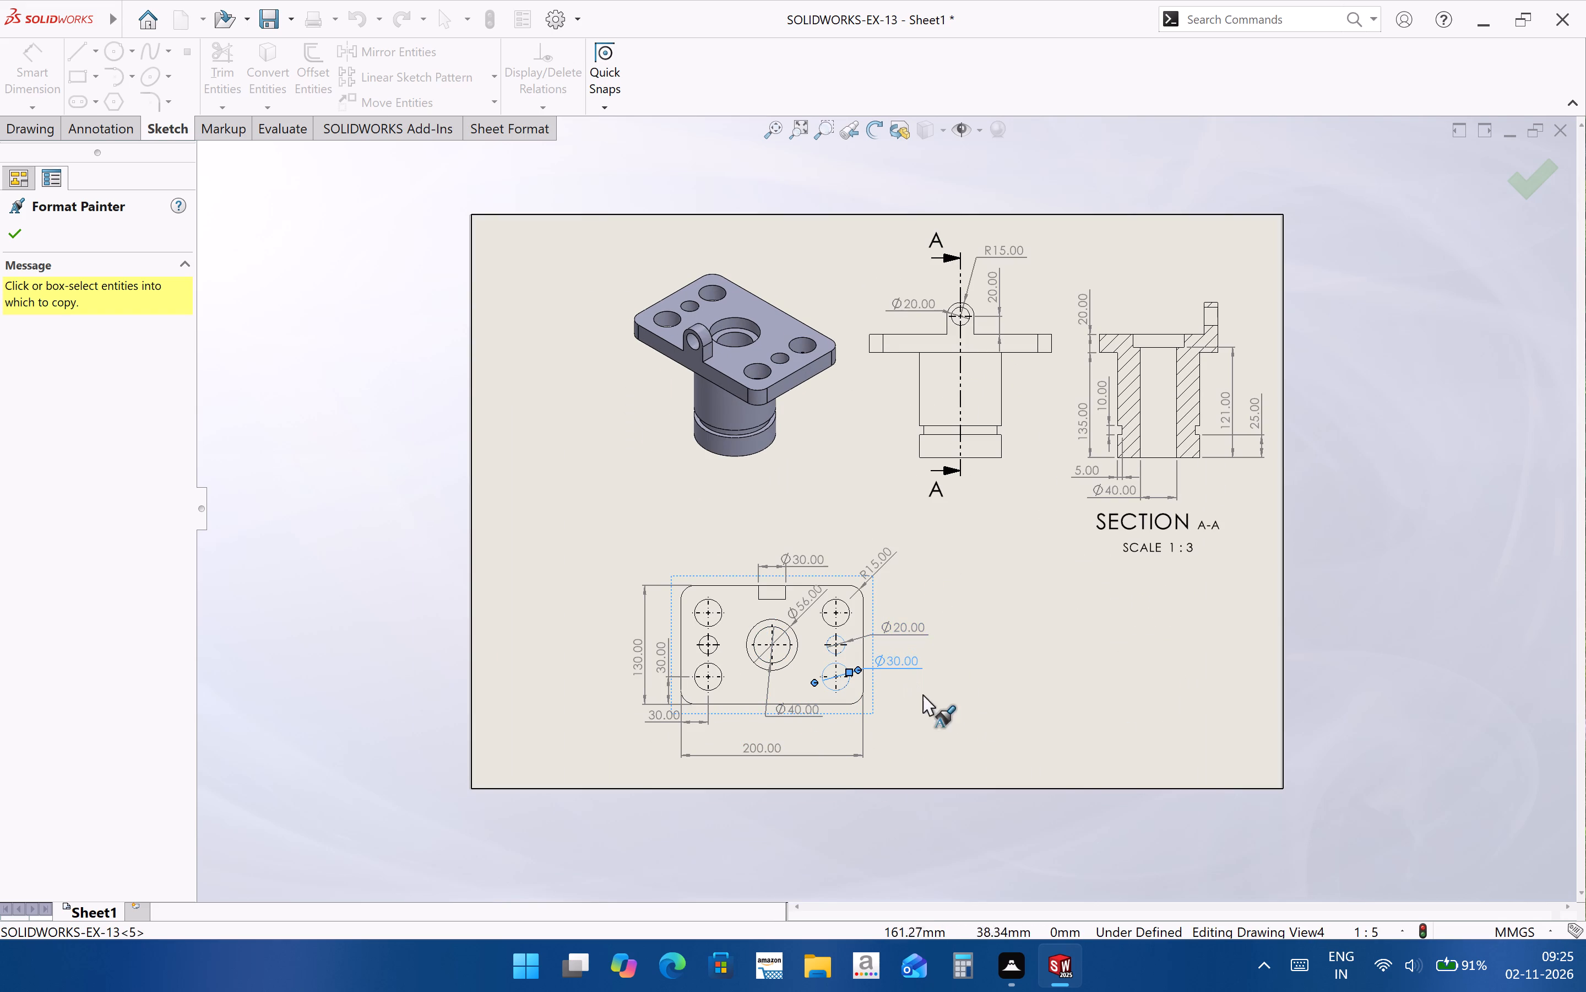
{"action": "scroll", "coordinate": [747, 673], "scroll_direction": "down", "scroll_amount": 3}
{"action": "left_click", "coordinate": [962, 484]}
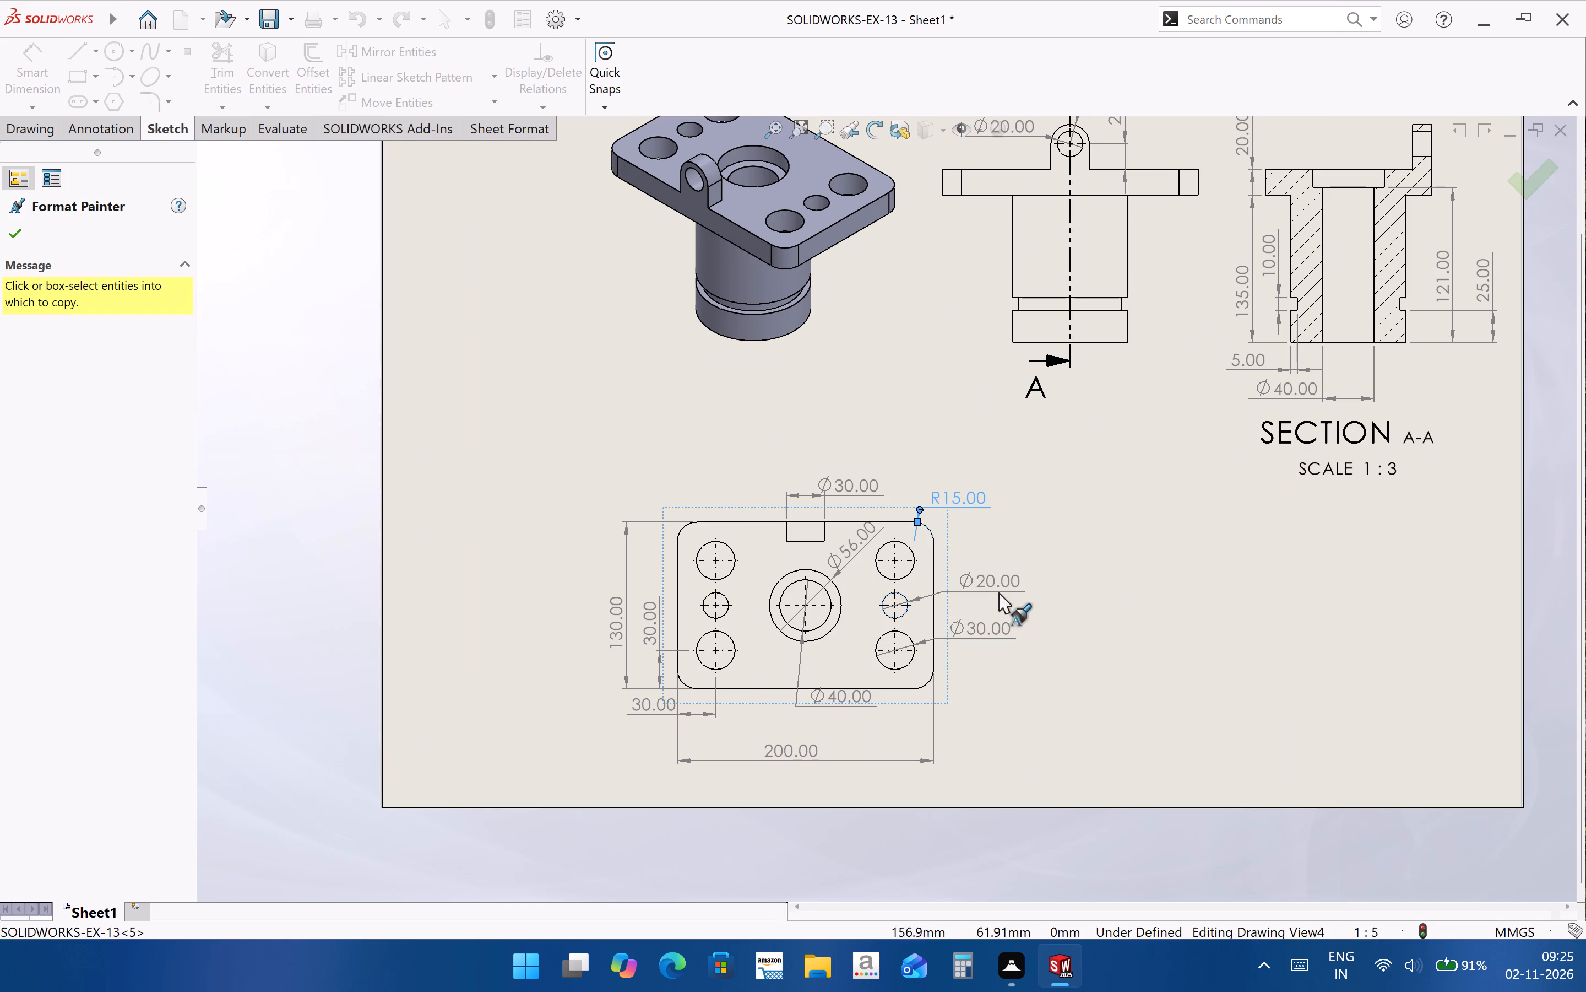
{"action": "left_click", "coordinate": [1174, 659]}
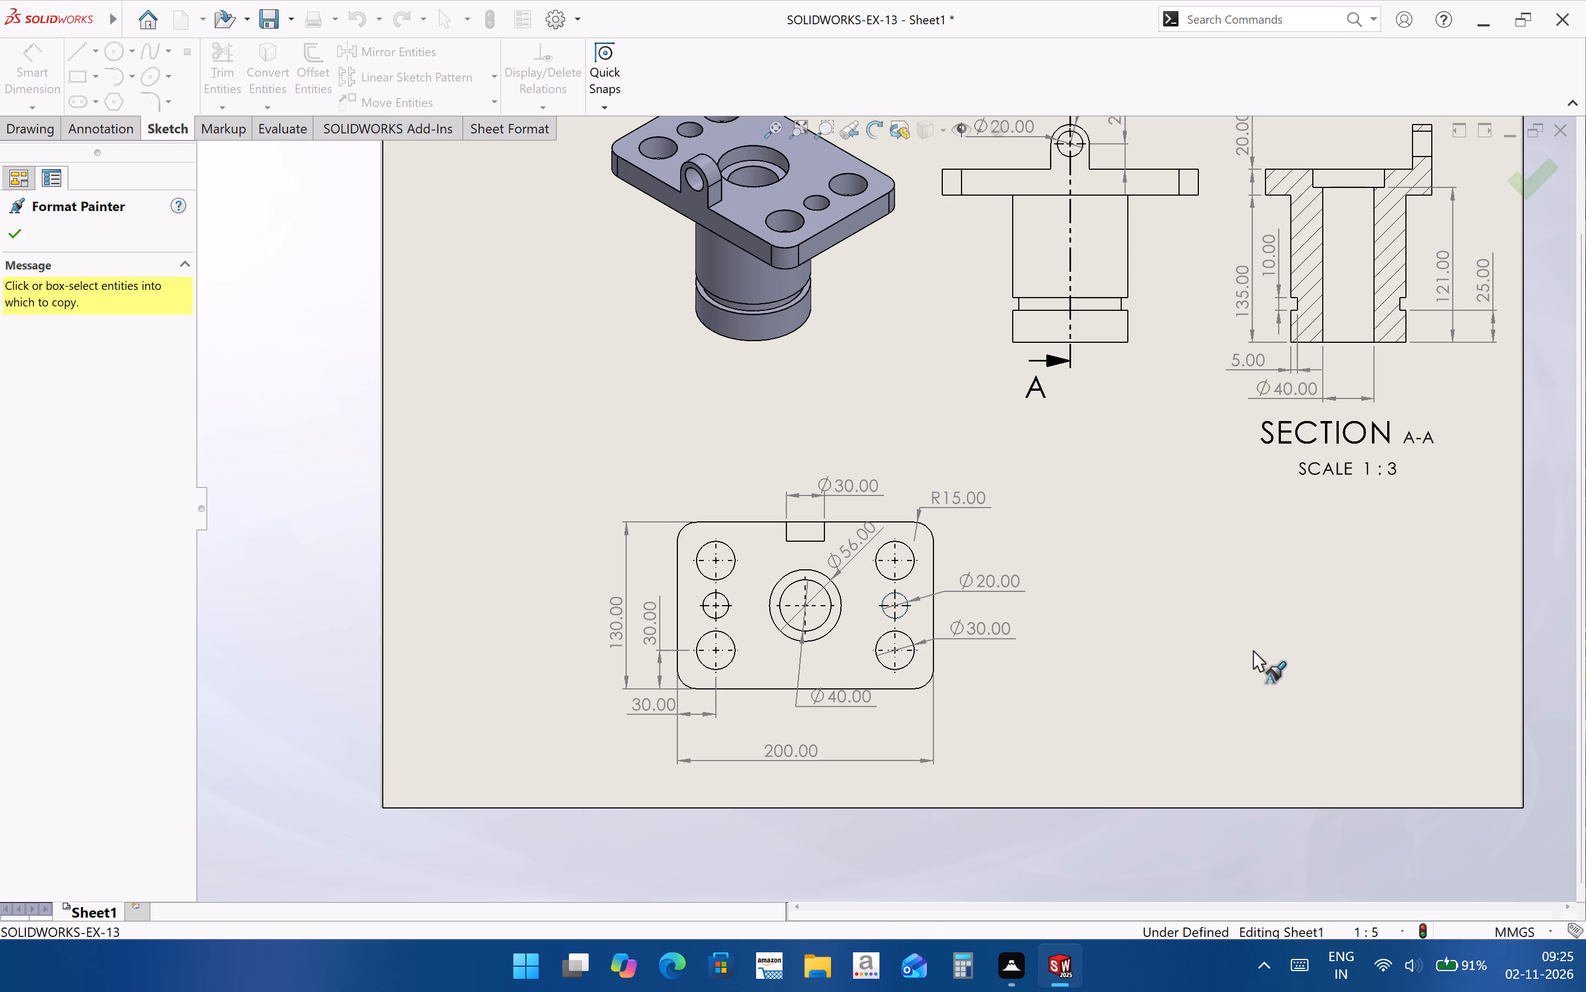
{"action": "scroll", "coordinate": [1138, 646], "scroll_direction": "up", "scroll_amount": 1}
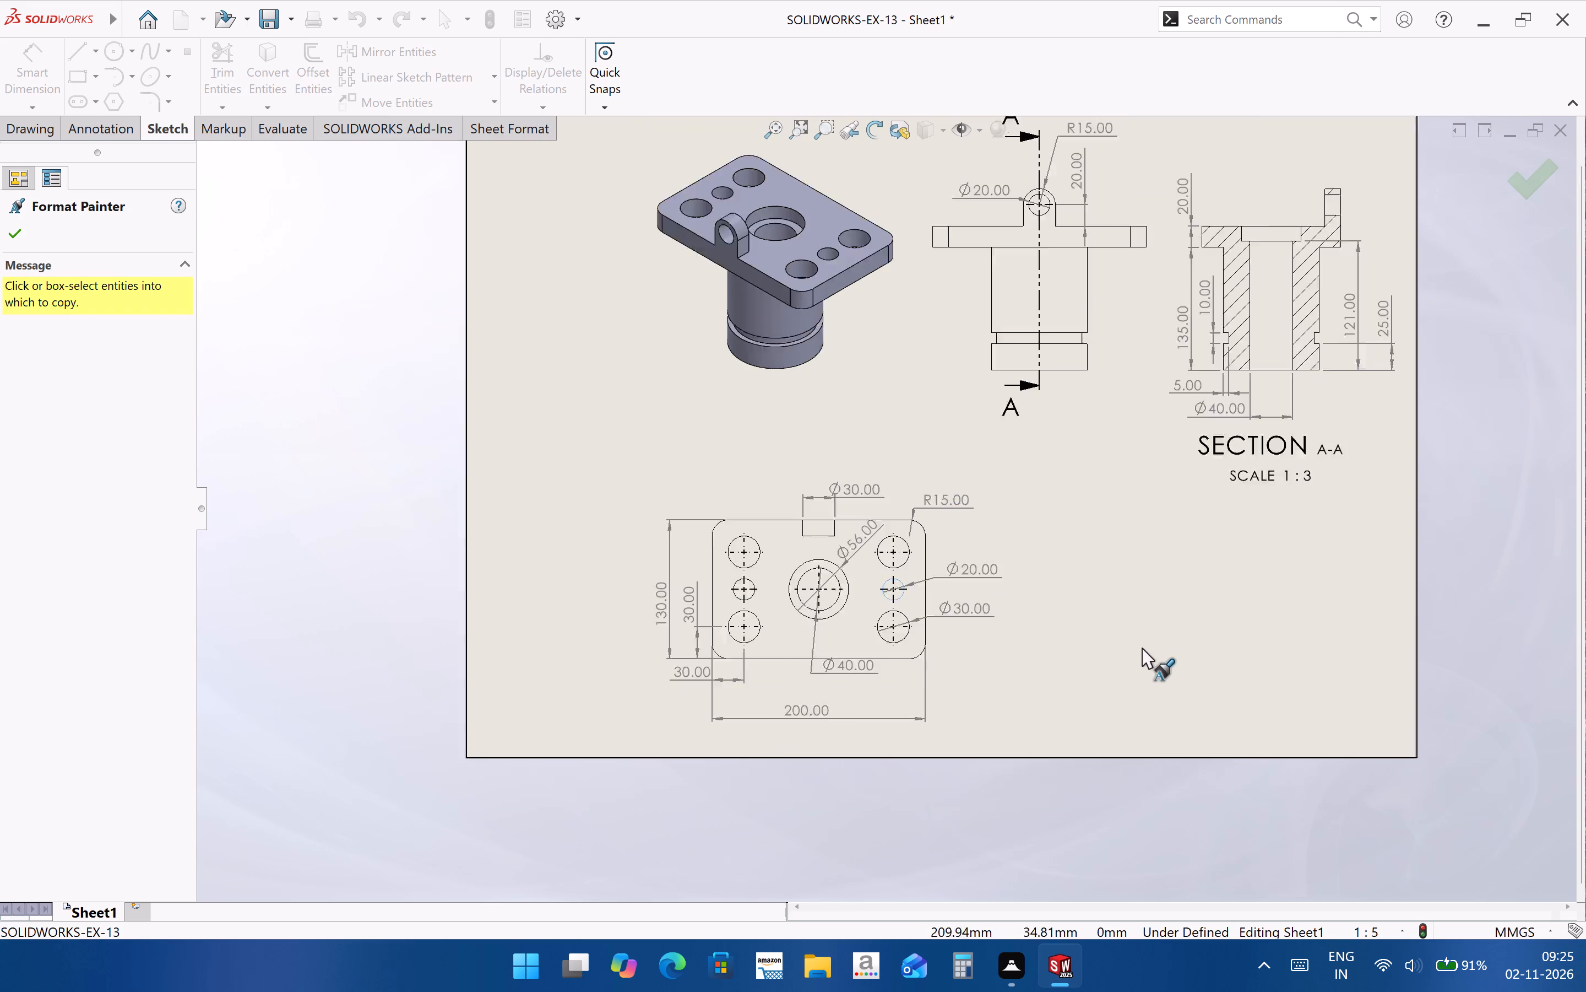
{"action": "scroll", "coordinate": [1142, 648], "scroll_direction": "up", "scroll_amount": 1}
{"action": "scroll", "coordinate": [979, 506], "scroll_direction": "down", "scroll_amount": 2}
{"action": "scroll", "coordinate": [1073, 562], "scroll_direction": "up", "scroll_amount": 2}
{"action": "scroll", "coordinate": [955, 298], "scroll_direction": "down", "scroll_amount": 3}
{"action": "key", "text": "Escape"}
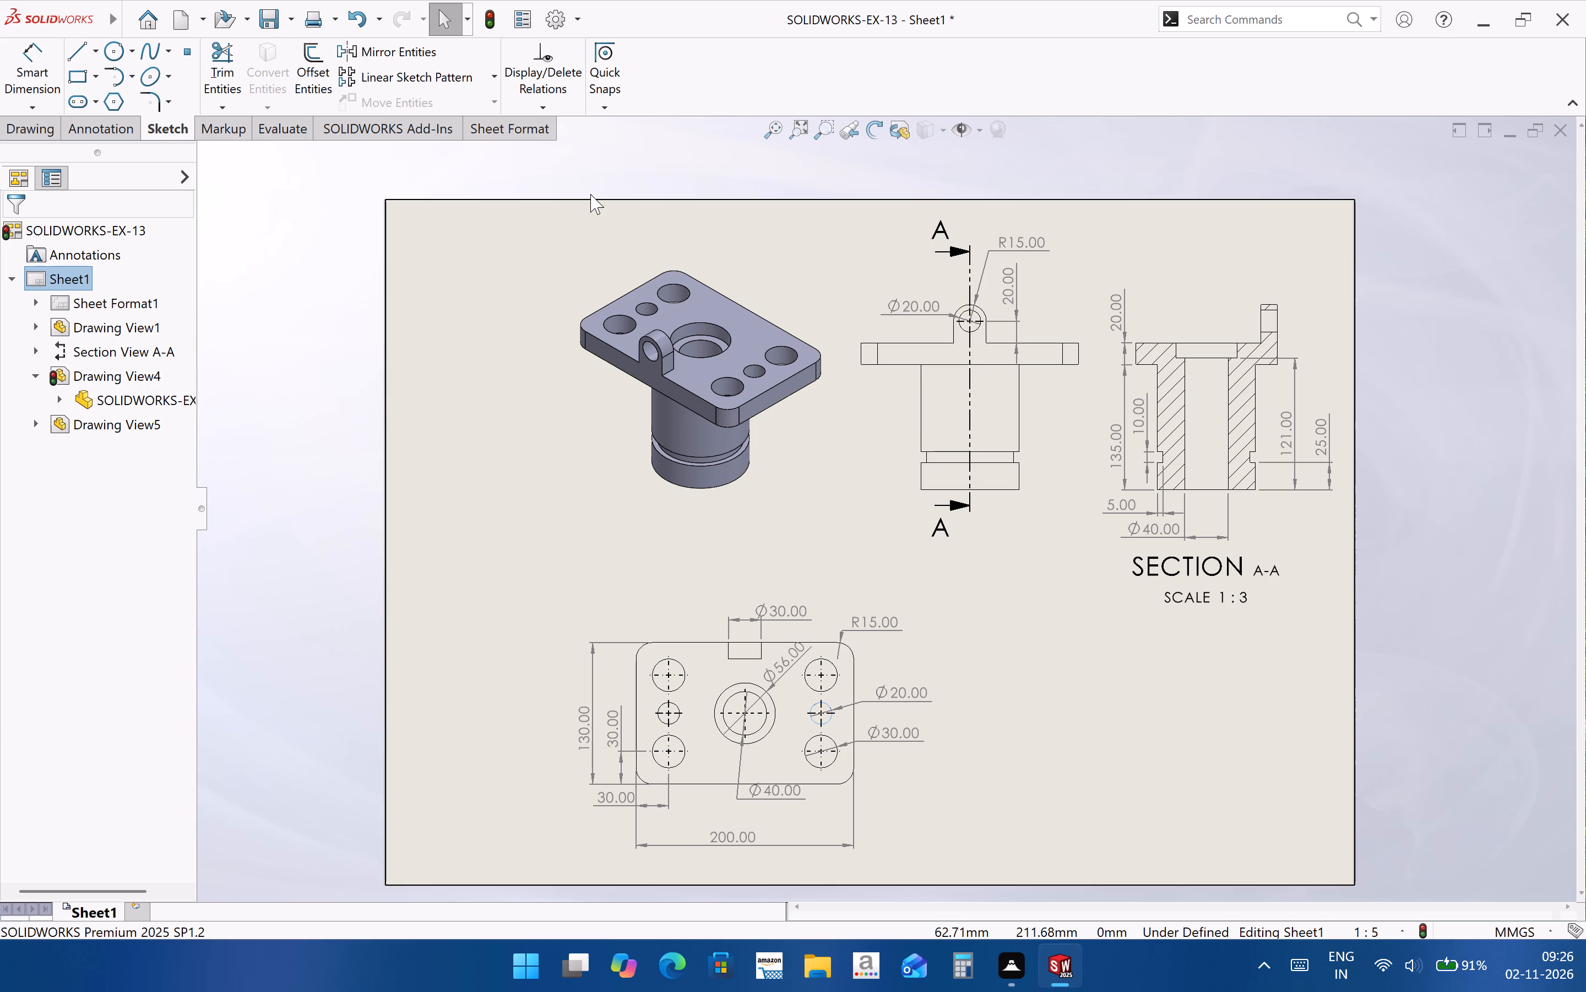
Set the front view's vertical 20.00 dimension to a custom text position with horizontal text on a bent leader.
{"action": "left_click", "coordinate": [1015, 298]}
{"action": "scroll", "coordinate": [59, 806], "scroll_direction": "down", "scroll_amount": 4}
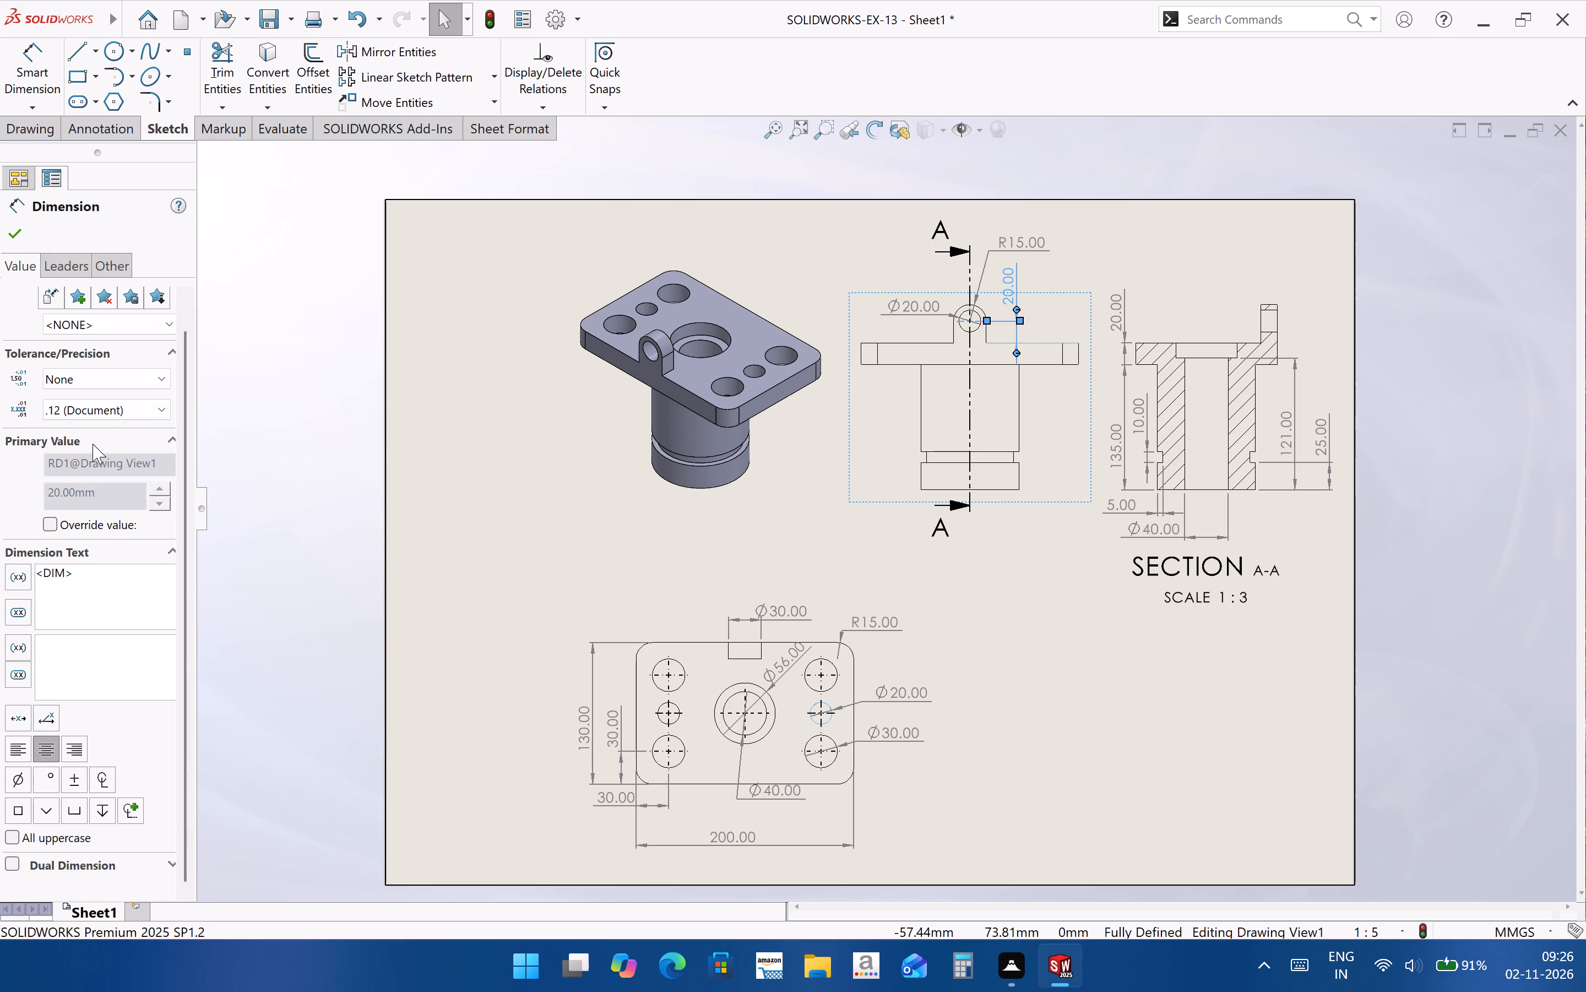
{"action": "left_click", "coordinate": [63, 265]}
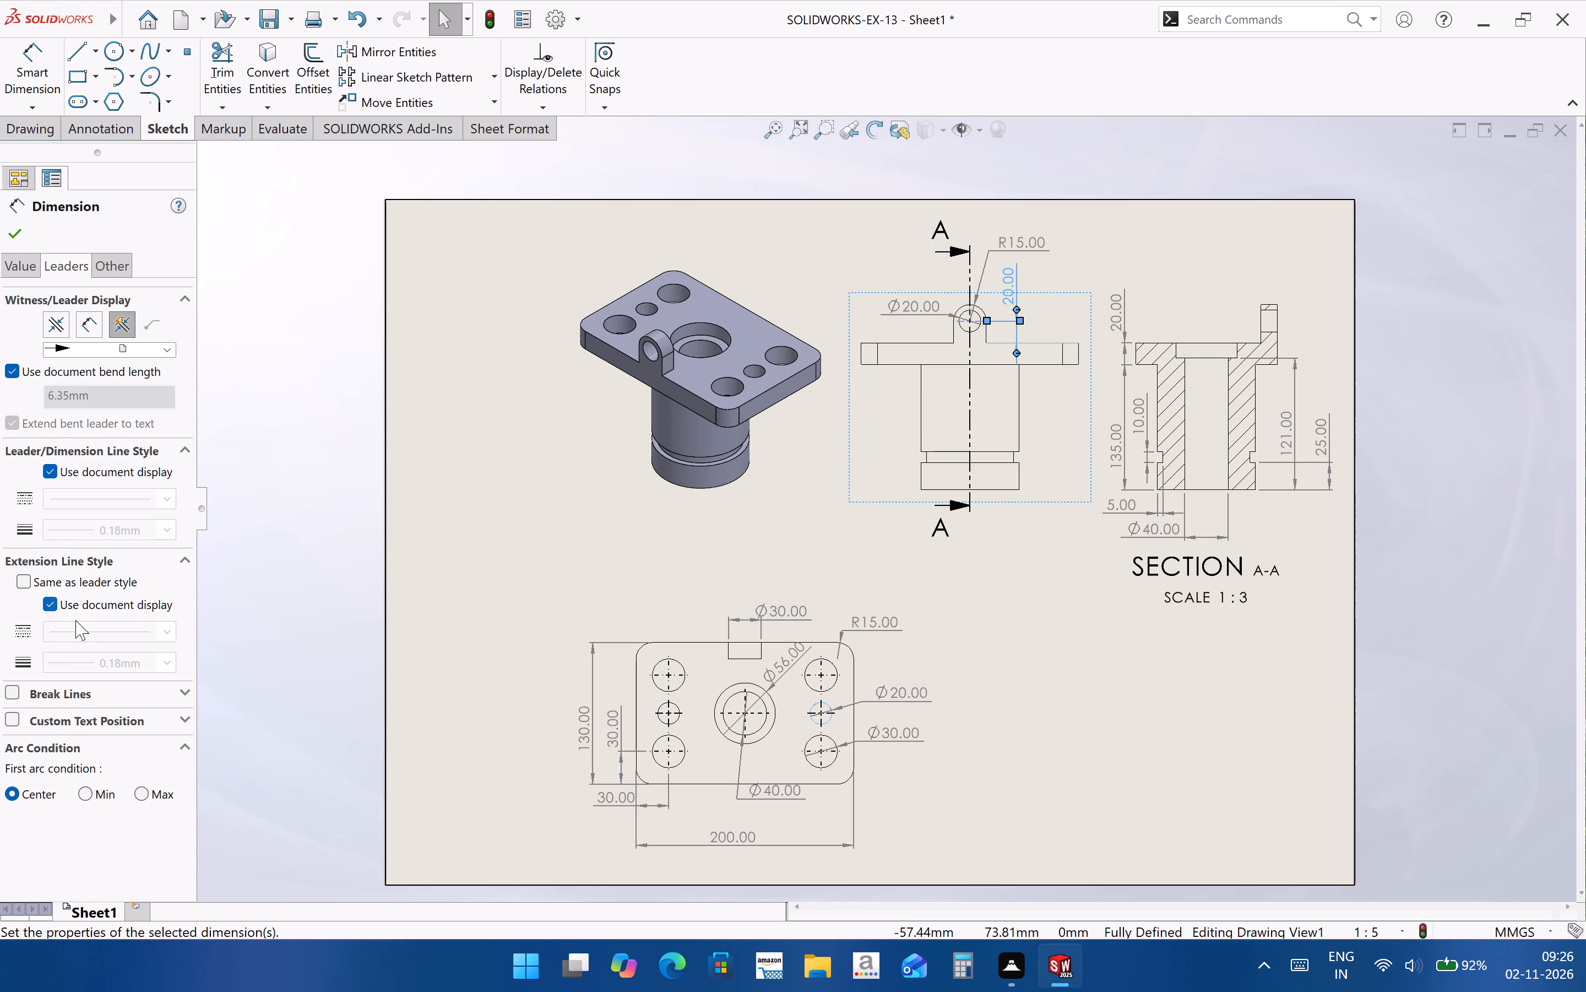
{"action": "left_click", "coordinate": [14, 732]}
{"action": "left_click", "coordinate": [16, 712]}
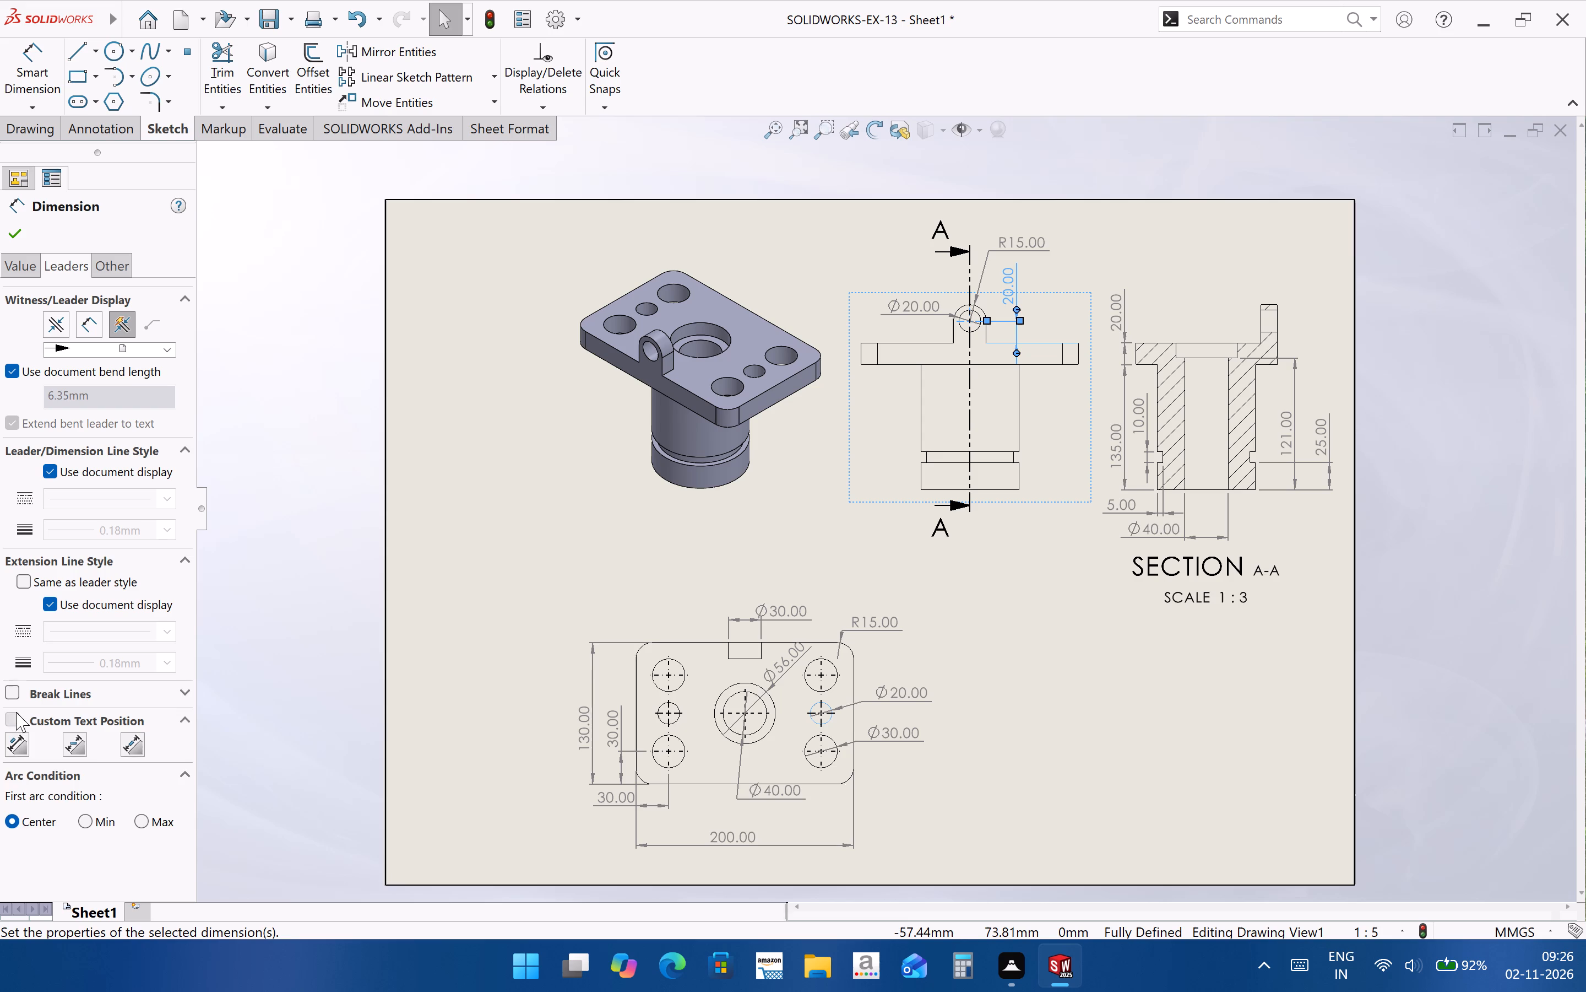
{"action": "left_click", "coordinate": [85, 750]}
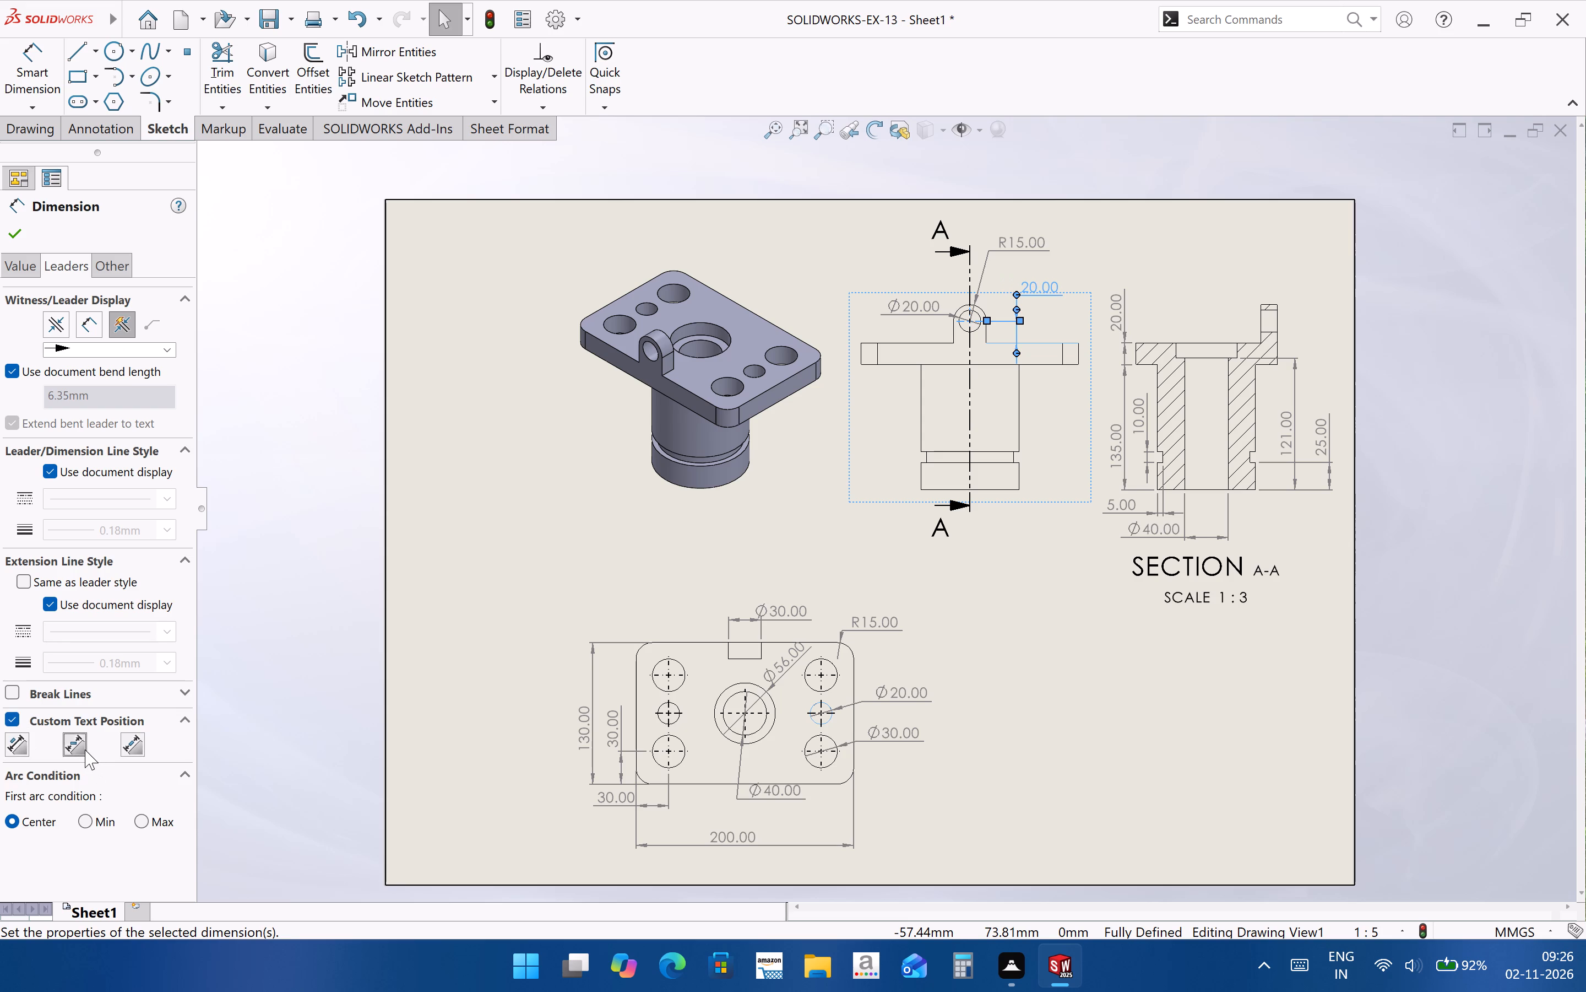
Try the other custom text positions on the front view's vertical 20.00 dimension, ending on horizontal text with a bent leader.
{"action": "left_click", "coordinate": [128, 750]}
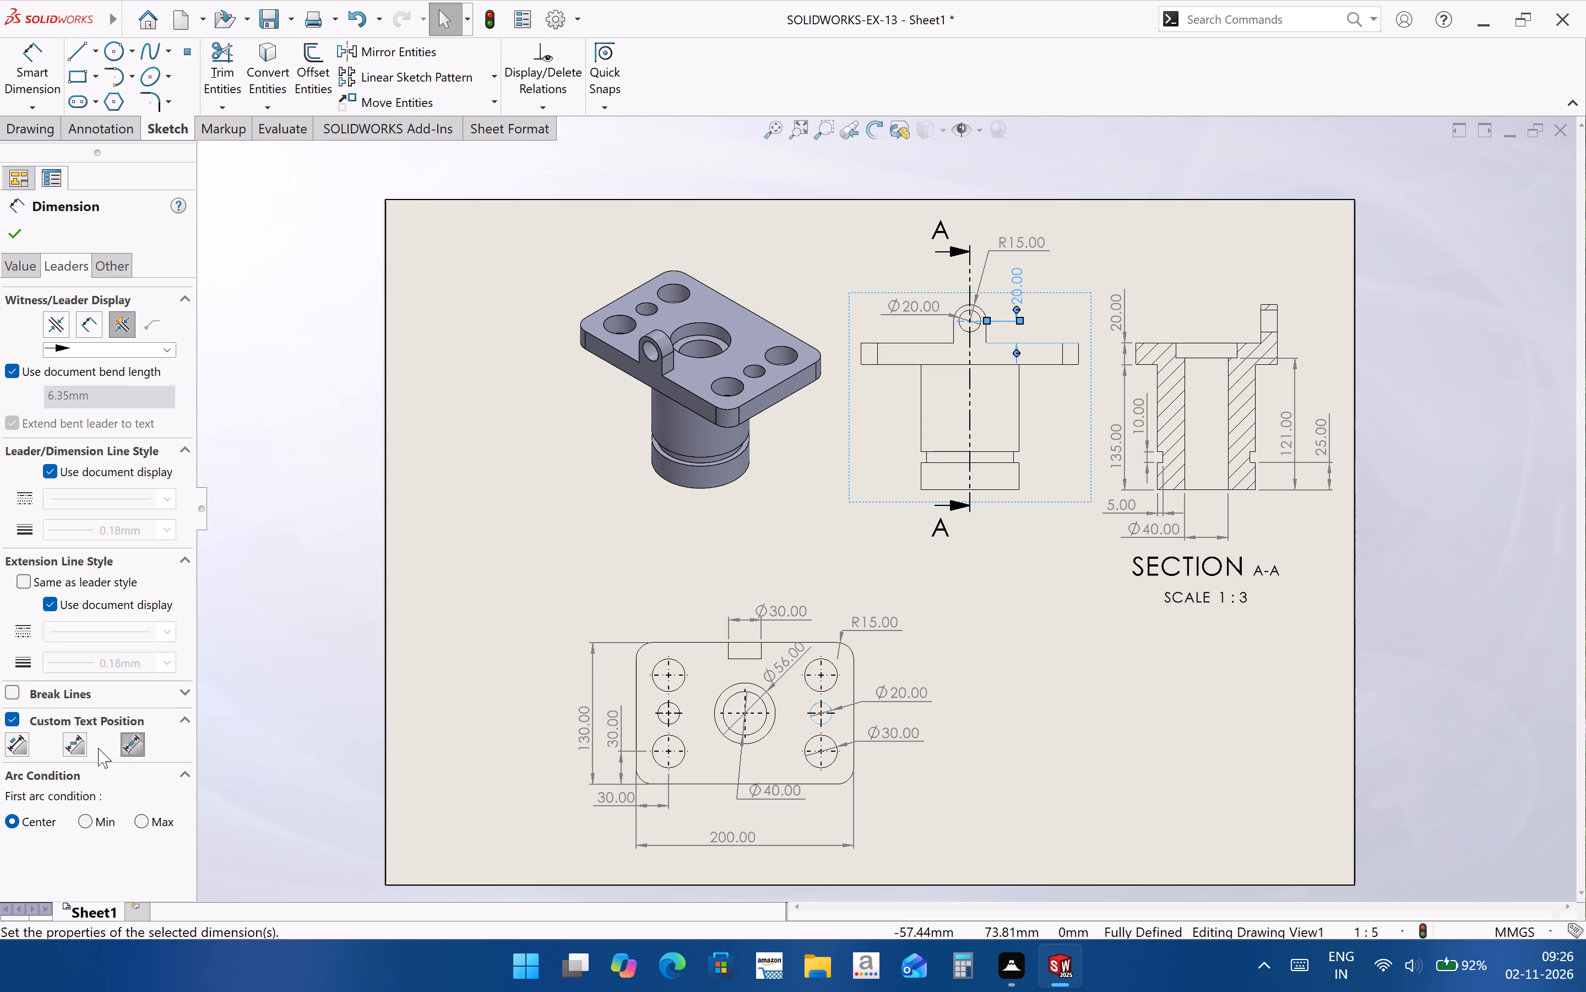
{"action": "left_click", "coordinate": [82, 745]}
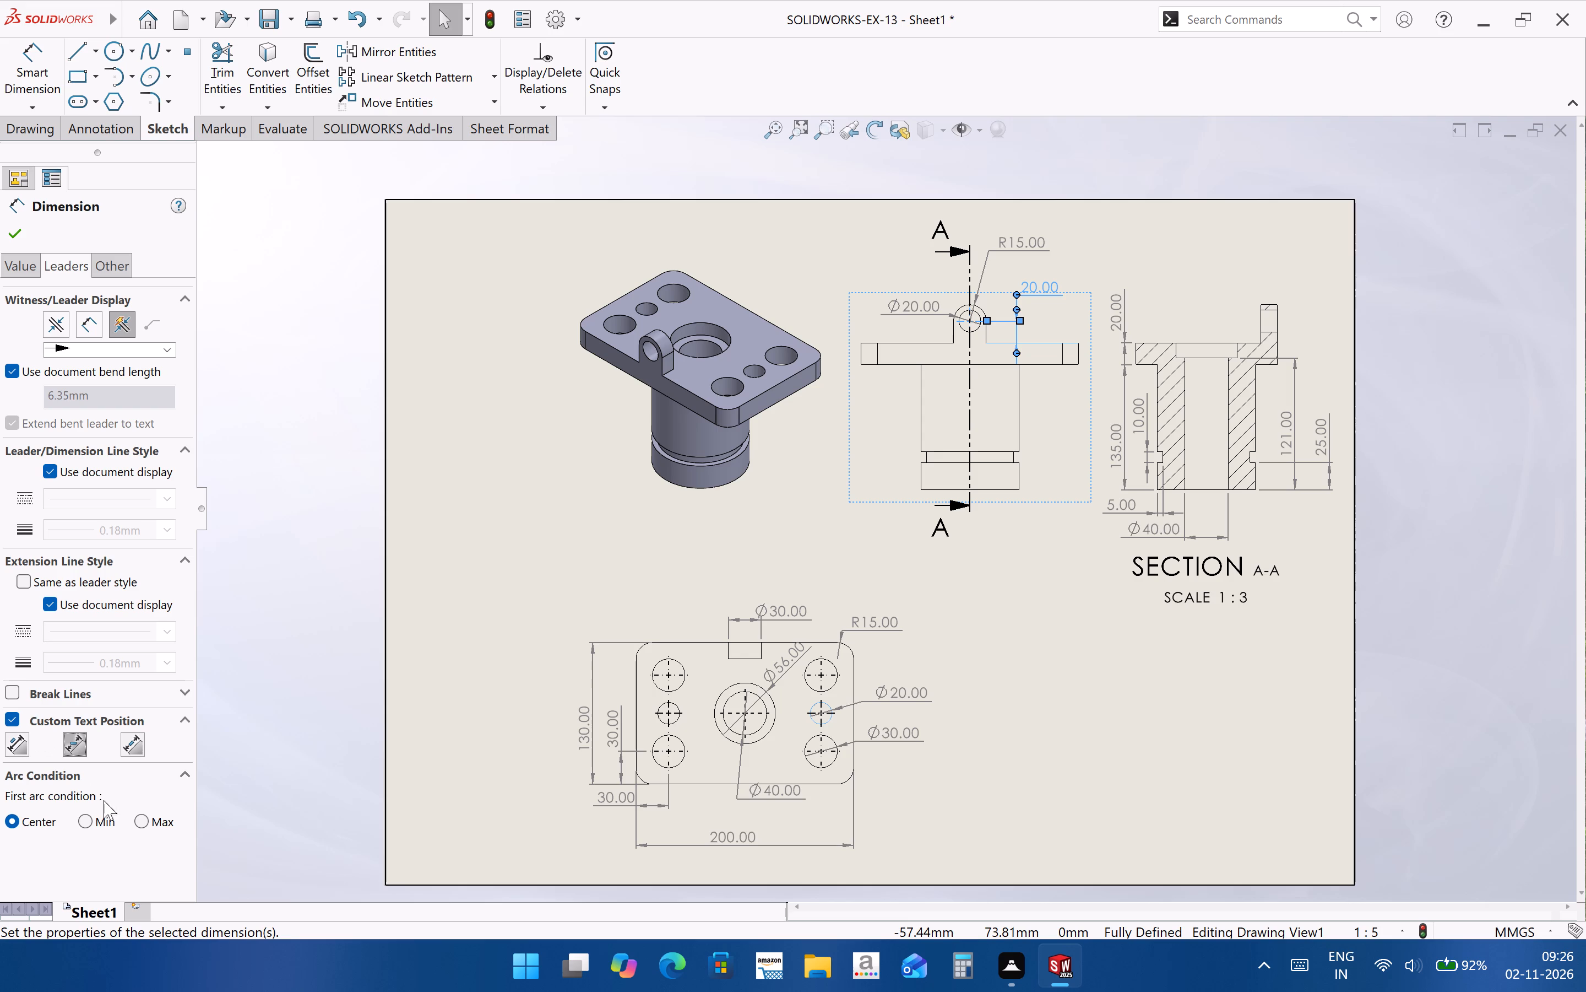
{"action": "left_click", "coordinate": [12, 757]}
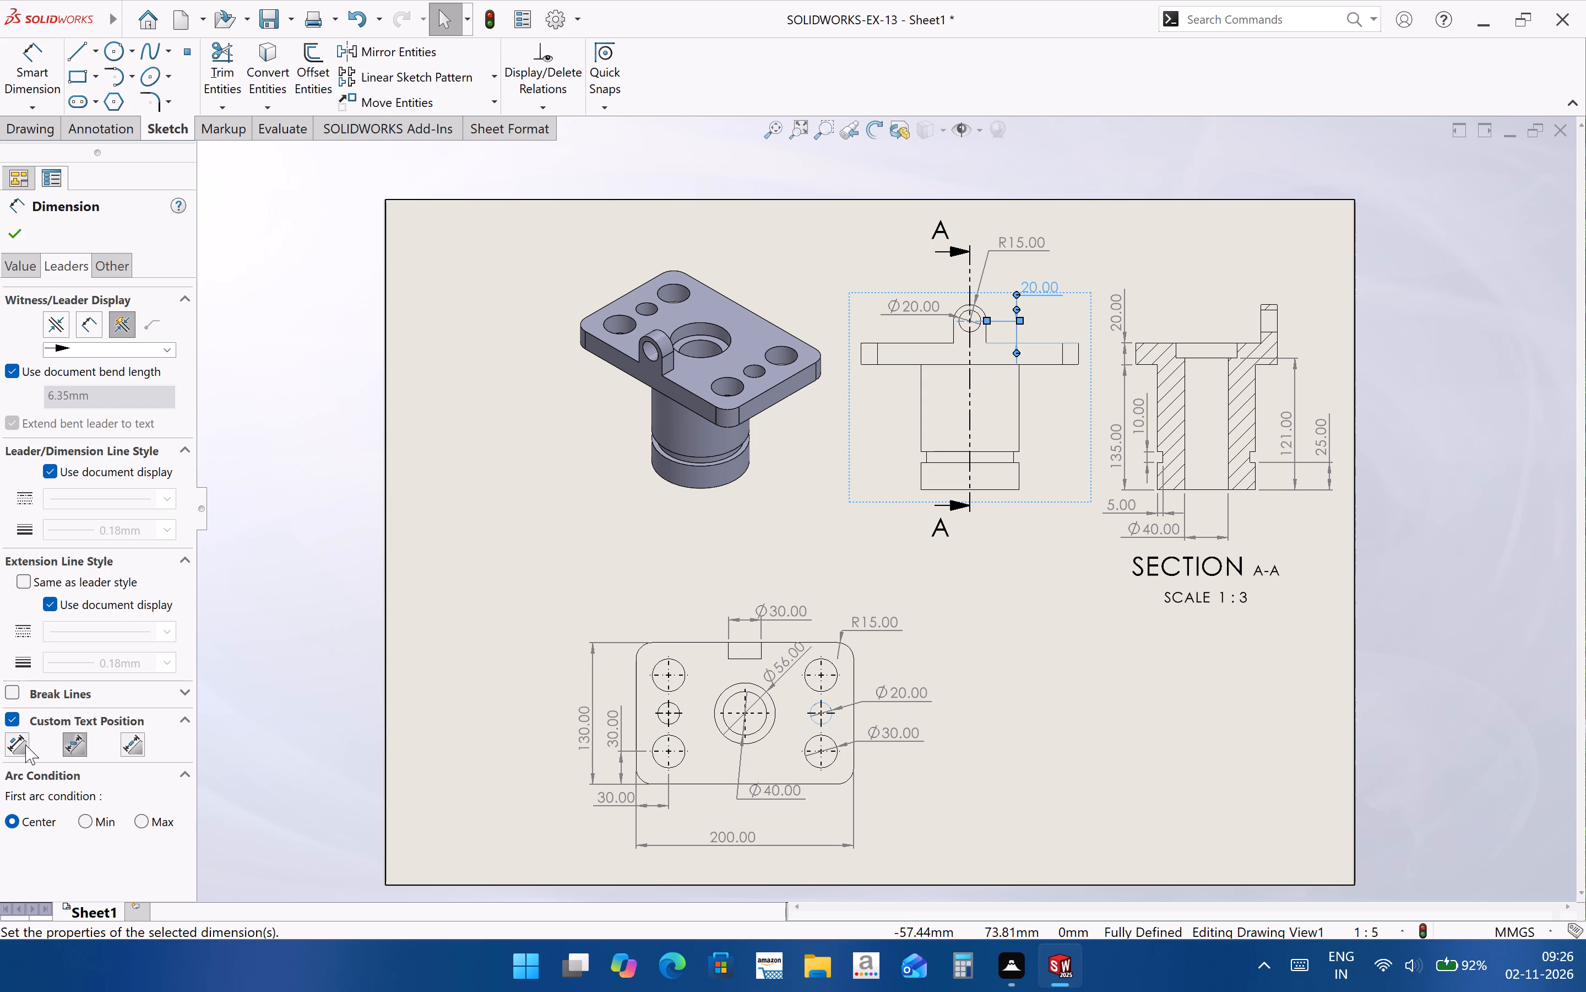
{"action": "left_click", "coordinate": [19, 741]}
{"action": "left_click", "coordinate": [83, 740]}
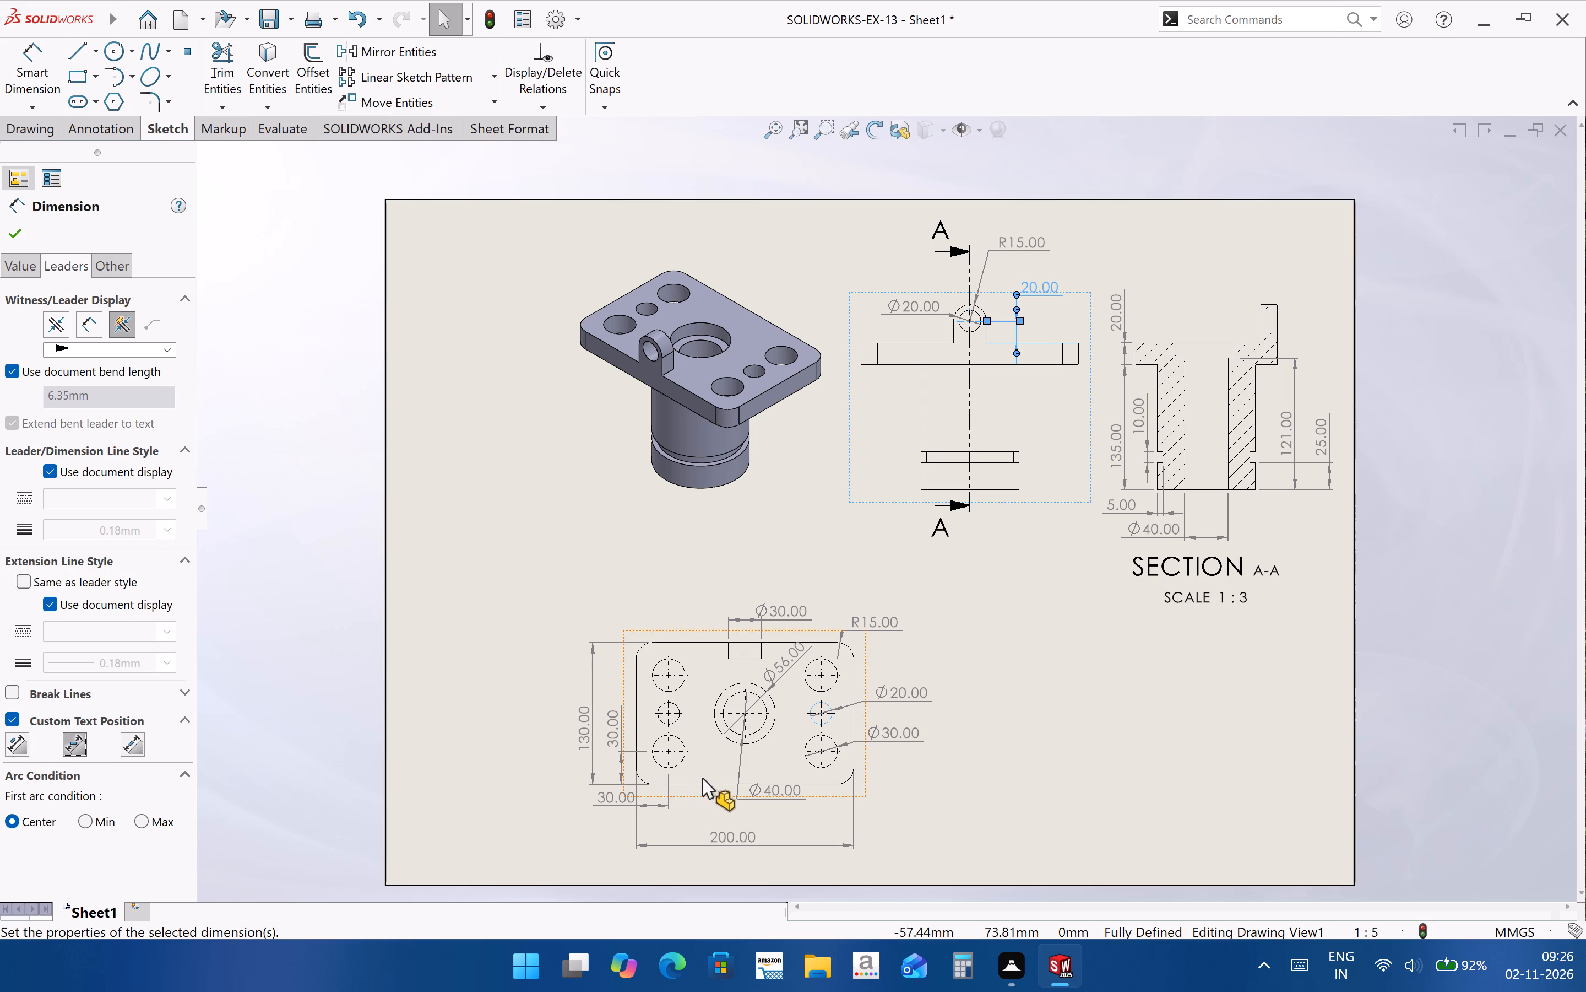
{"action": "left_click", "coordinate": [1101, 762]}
Give the top view's 200.00 width dimension a custom text position with aligned text centred in a broken dimension line.
{"action": "scroll", "coordinate": [1006, 405], "scroll_direction": "down", "scroll_amount": 3}
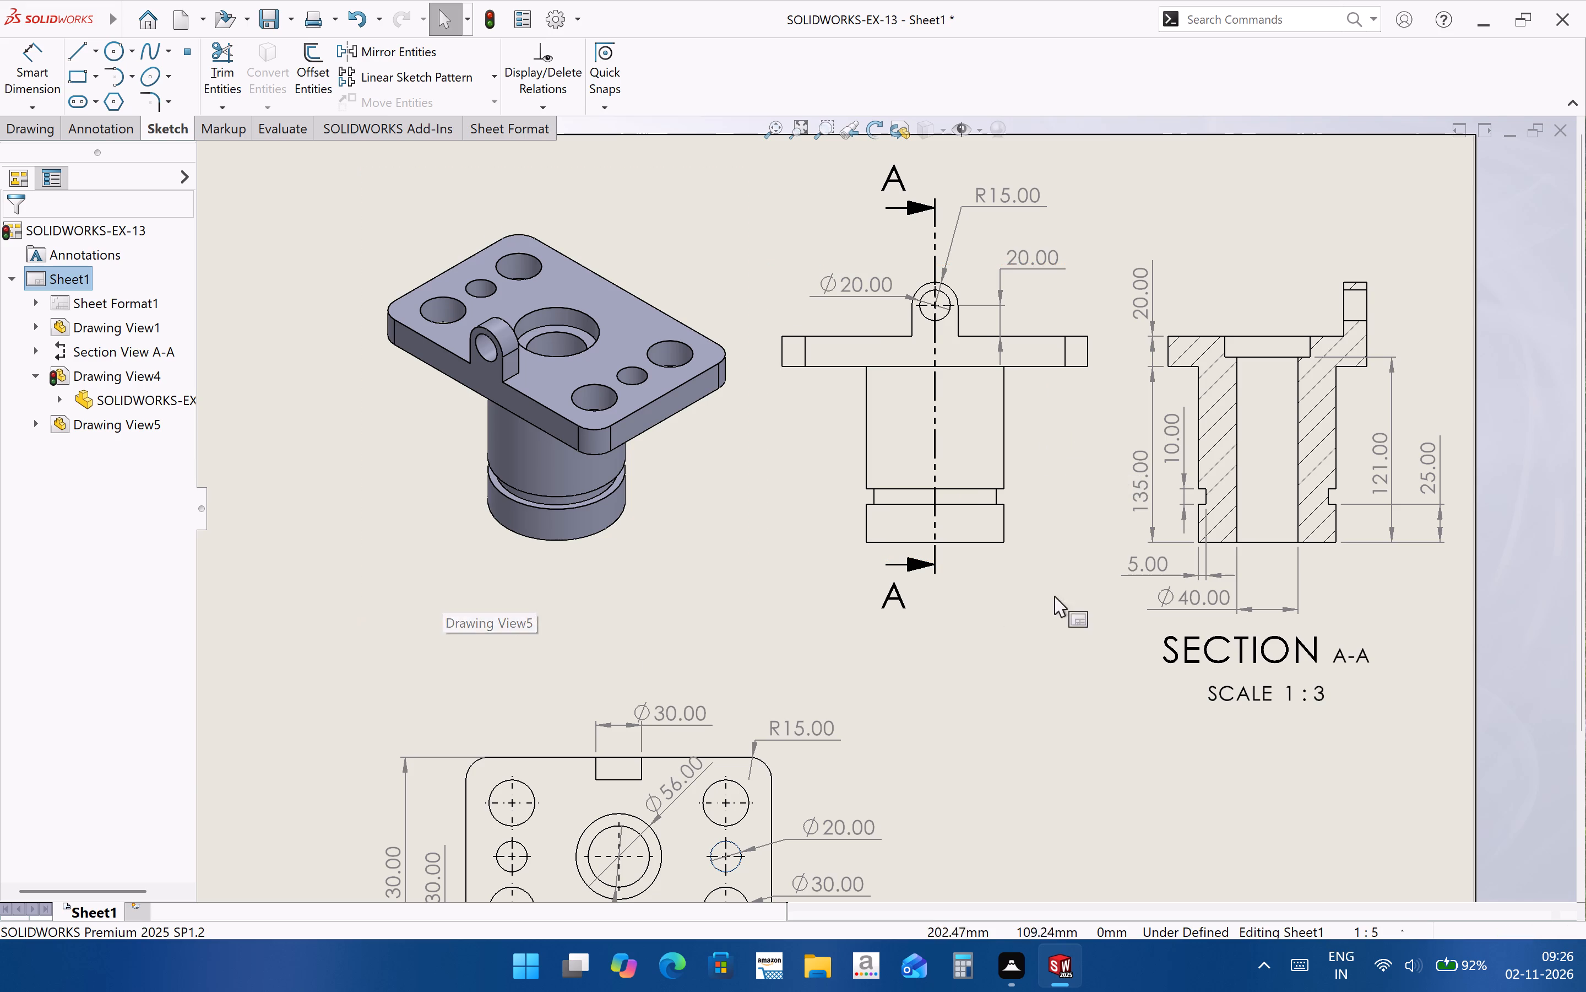
{"action": "scroll", "coordinate": [1098, 579], "scroll_direction": "up", "scroll_amount": 2}
{"action": "scroll", "coordinate": [734, 805], "scroll_direction": "down", "scroll_amount": 2}
{"action": "scroll", "coordinate": [1000, 670], "scroll_direction": "up", "scroll_amount": 1}
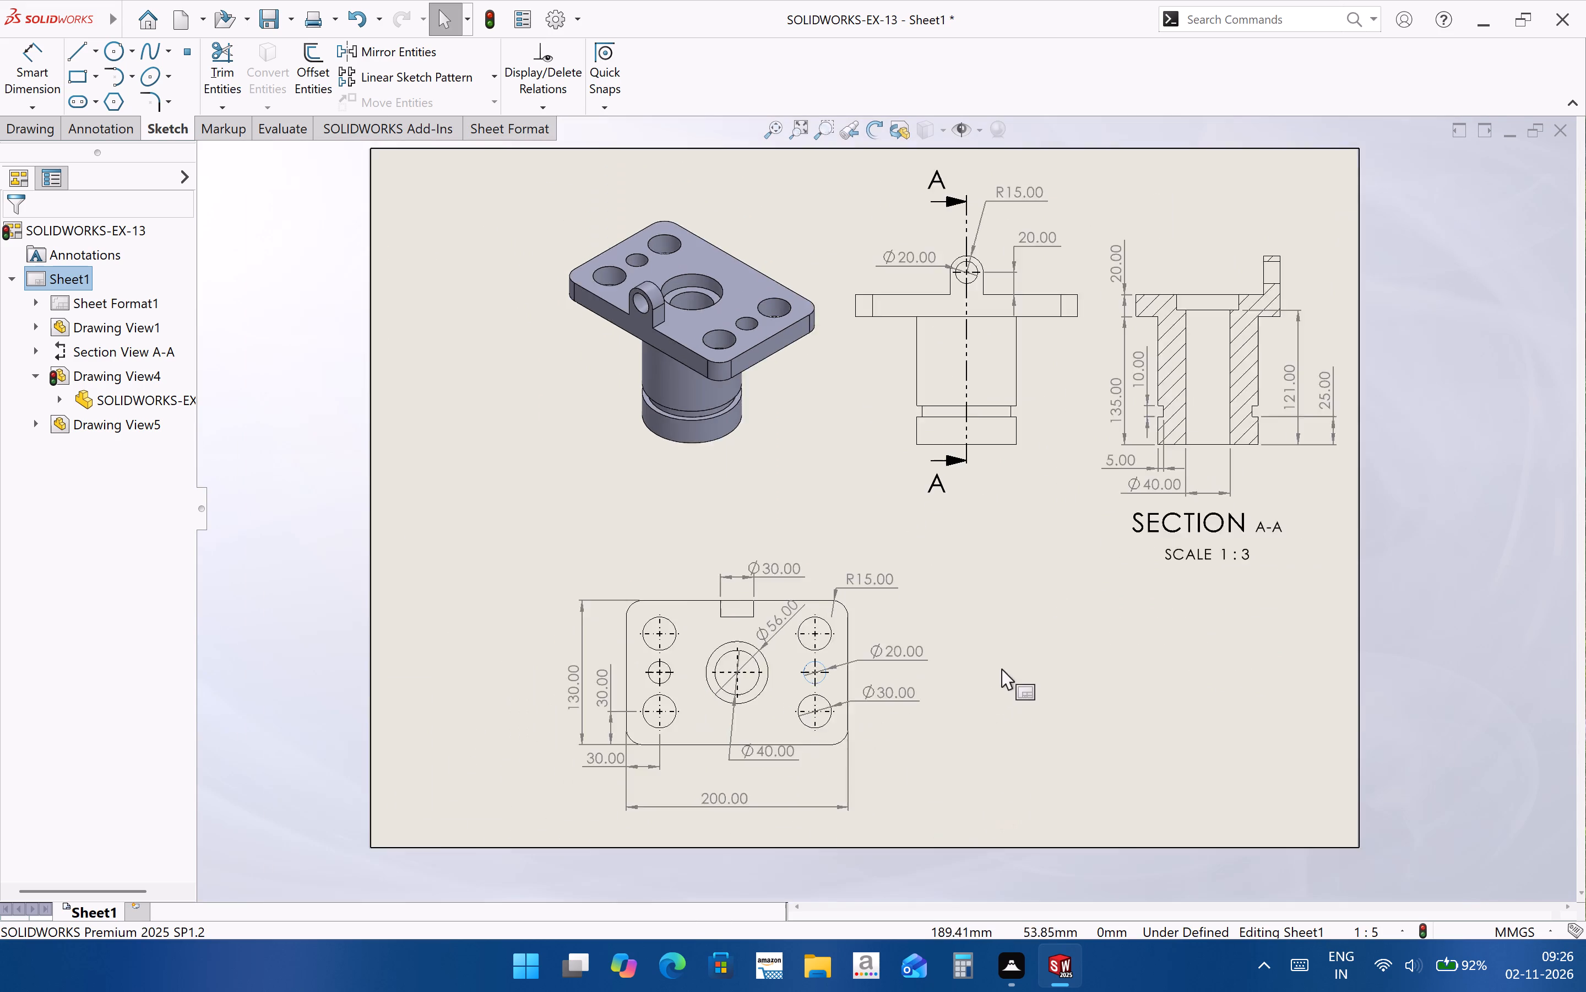
{"action": "scroll", "coordinate": [1001, 668], "scroll_direction": "up", "scroll_amount": 1}
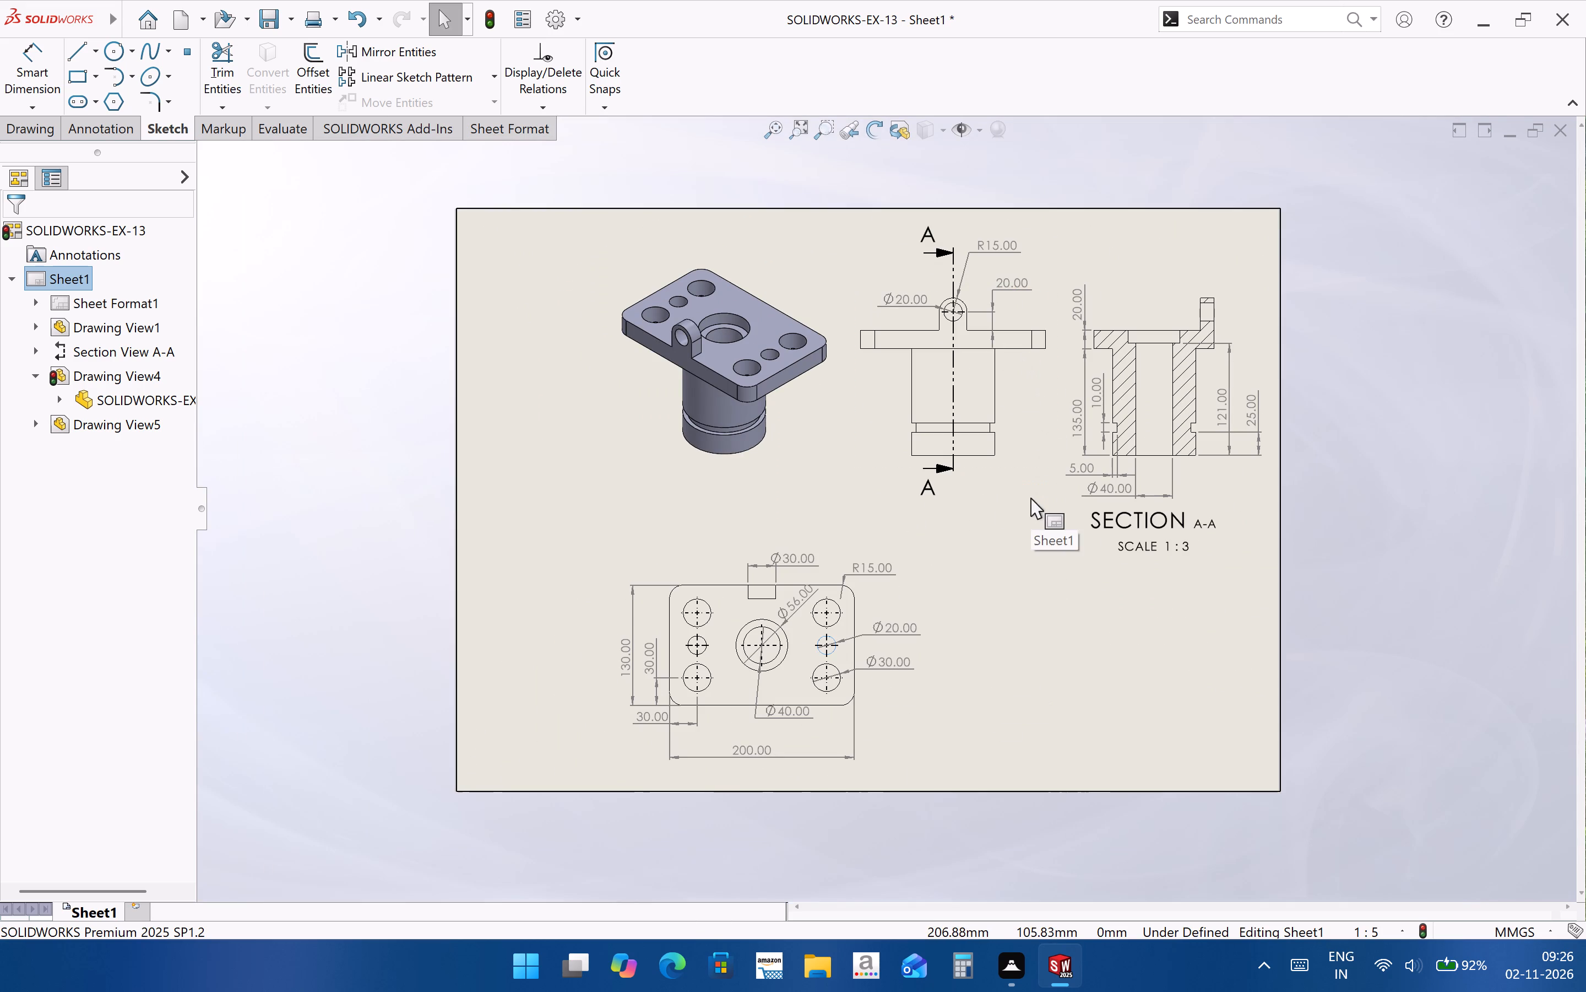
{"action": "scroll", "coordinate": [765, 786], "scroll_direction": "down", "scroll_amount": 3}
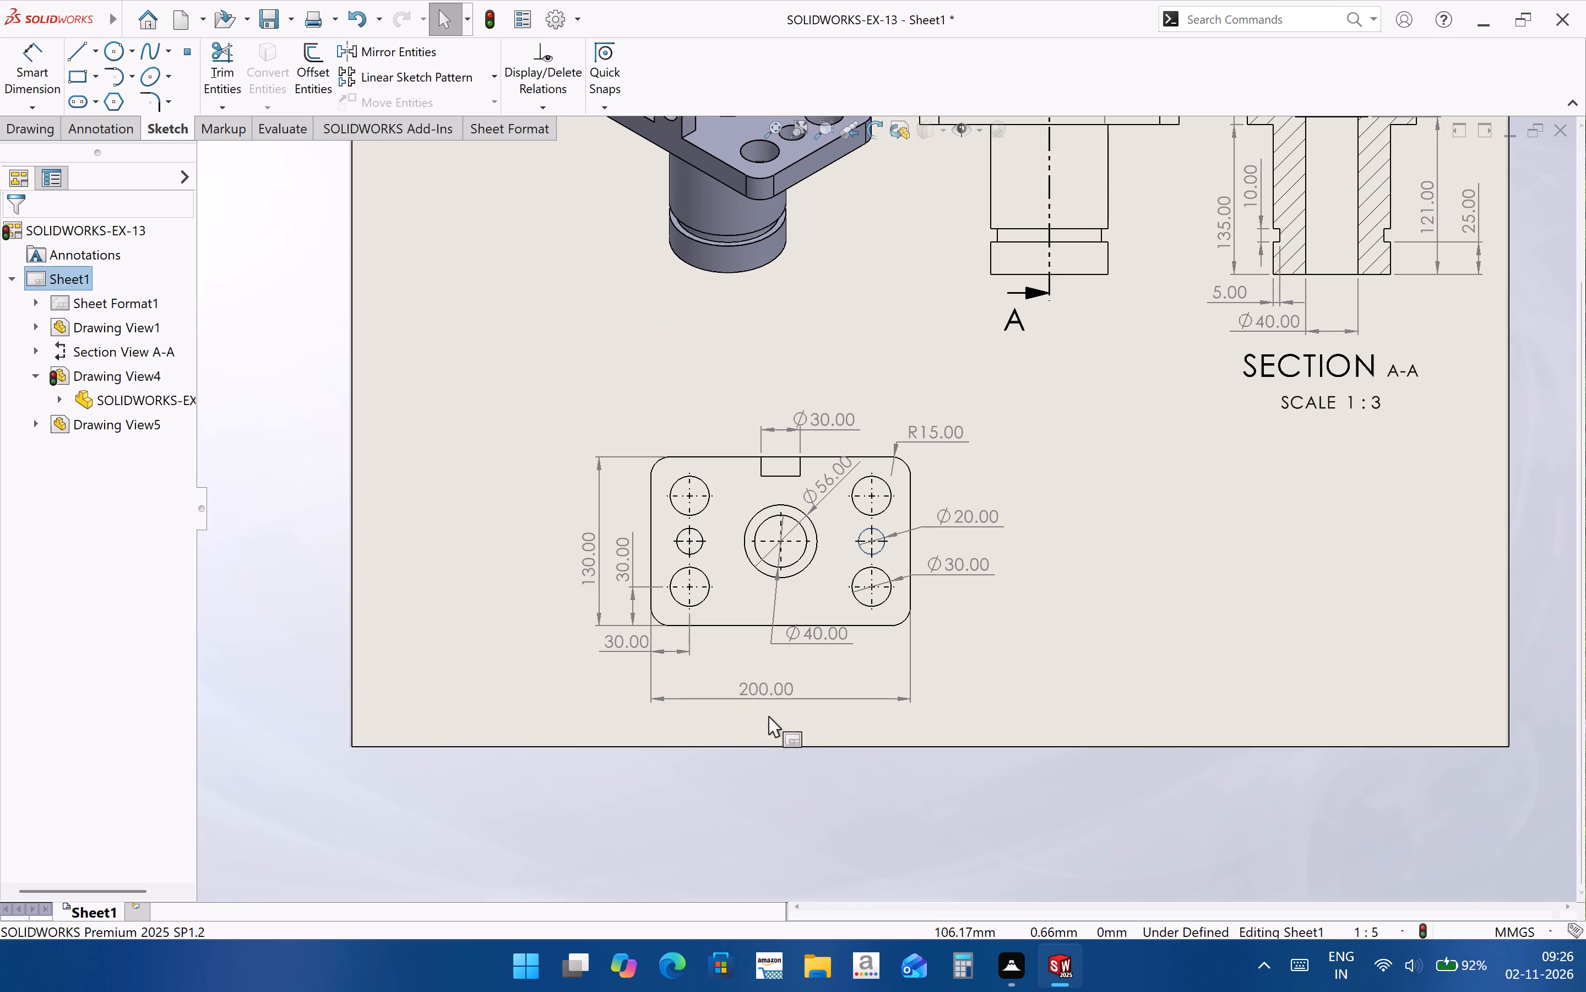
{"action": "left_click", "coordinate": [772, 691]}
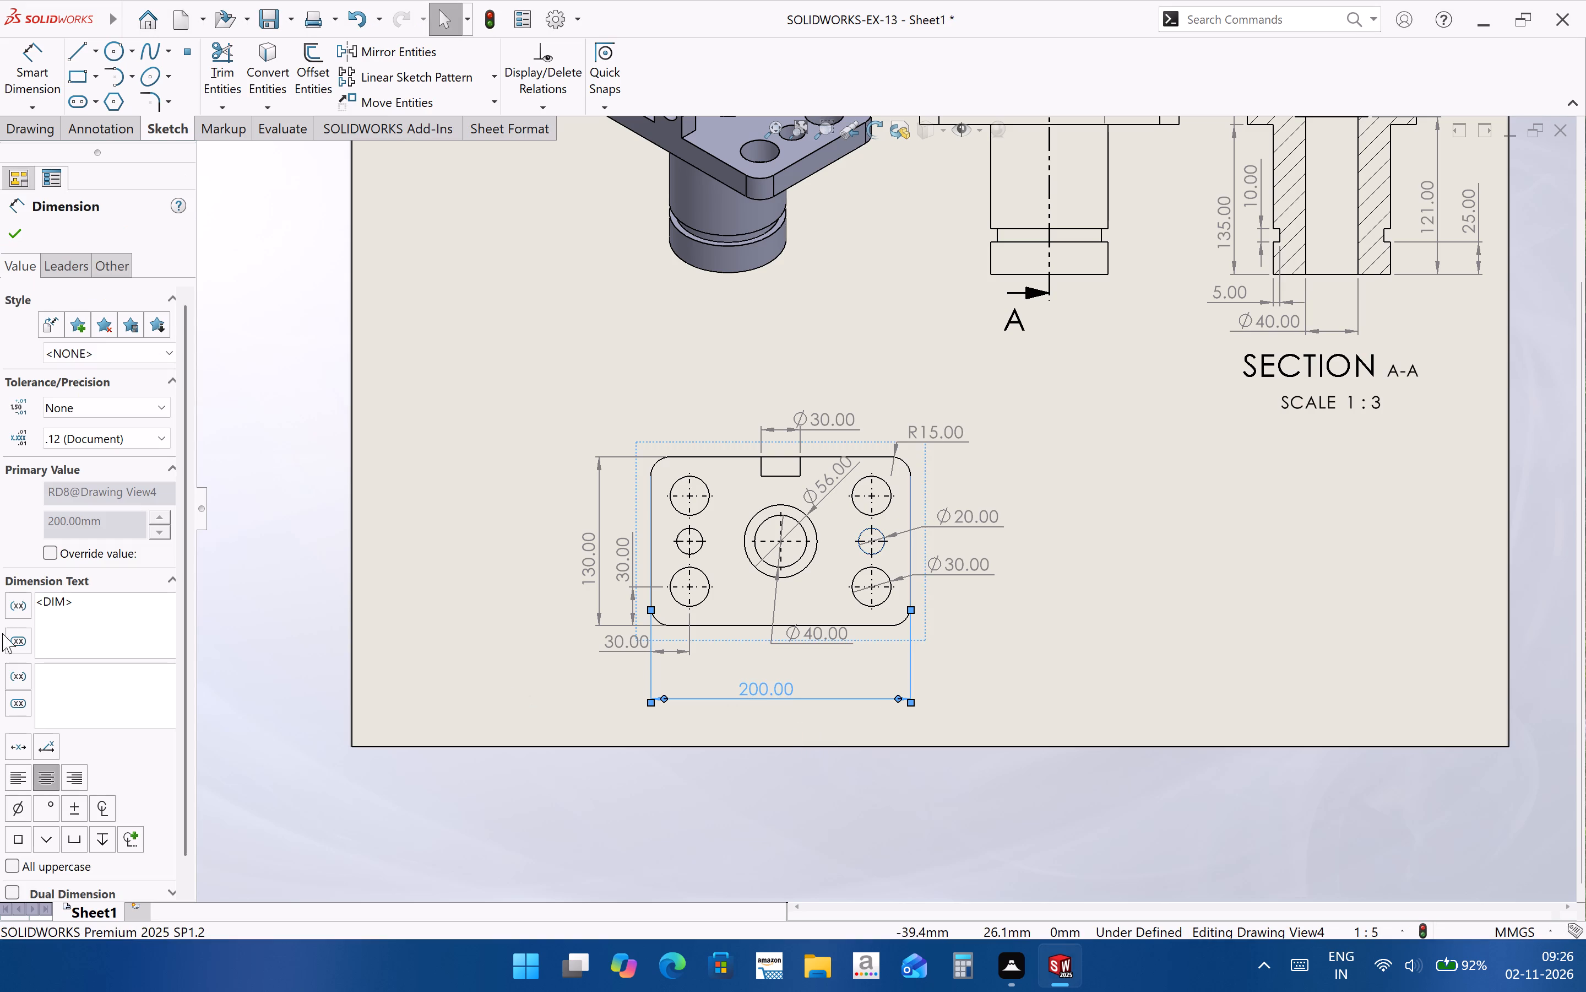
{"action": "left_click_drag", "start_coordinate": [188, 627], "coordinate": [171, 730]}
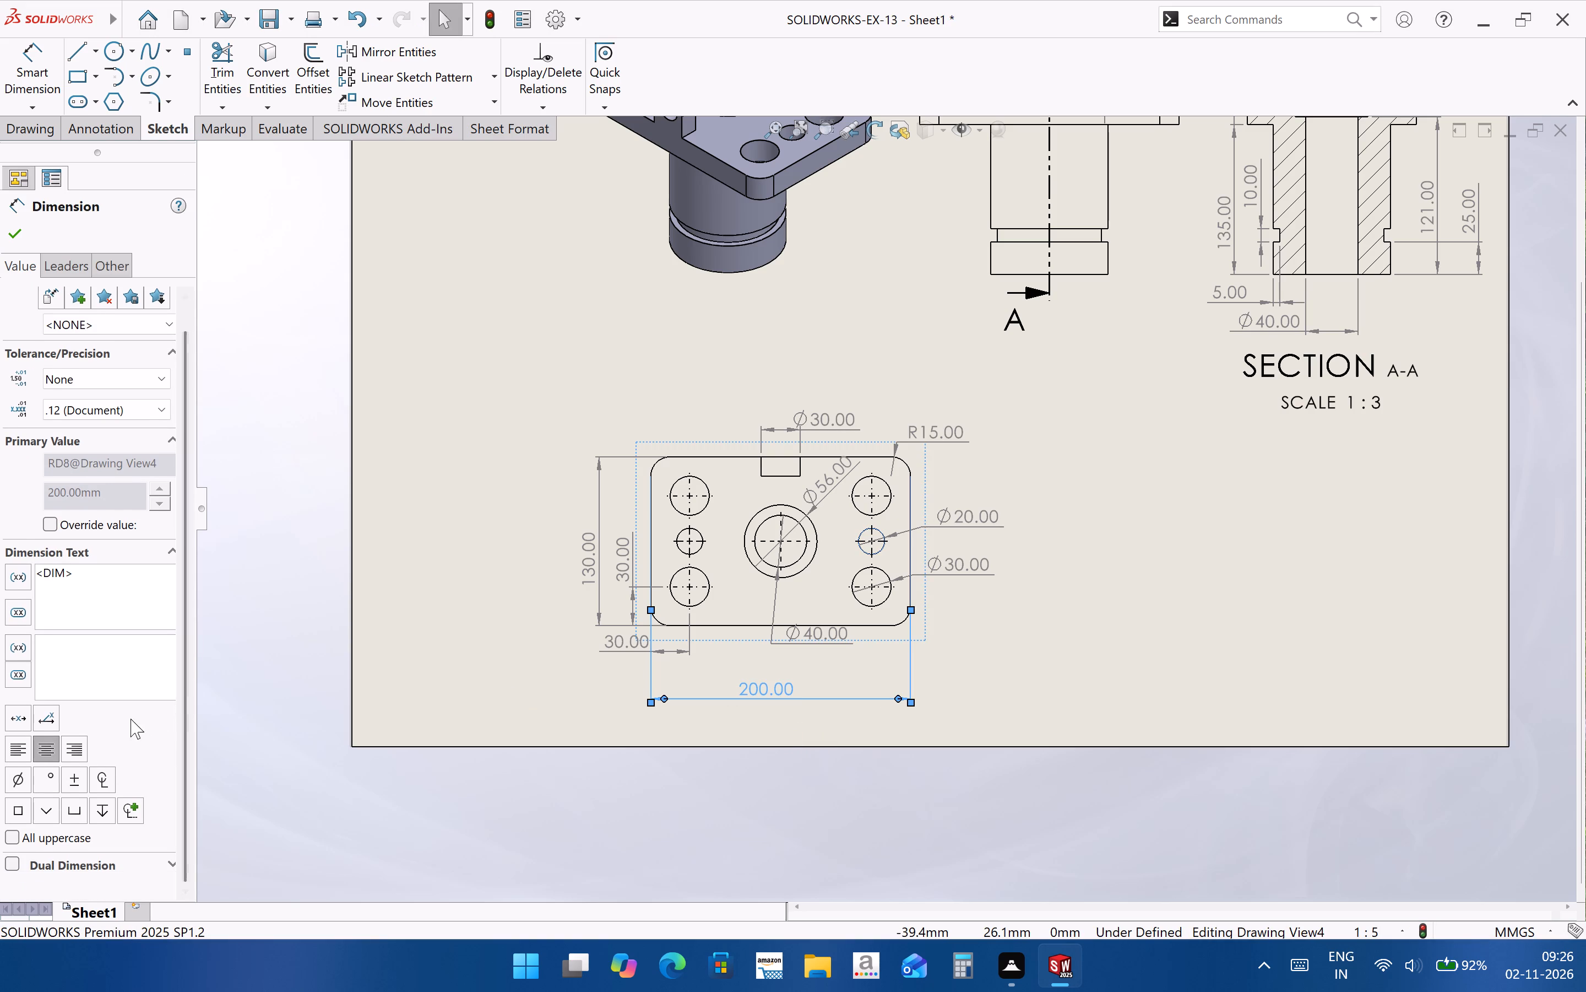
{"action": "scroll", "coordinate": [121, 704], "scroll_direction": "down", "scroll_amount": 3}
{"action": "left_click", "coordinate": [67, 260]}
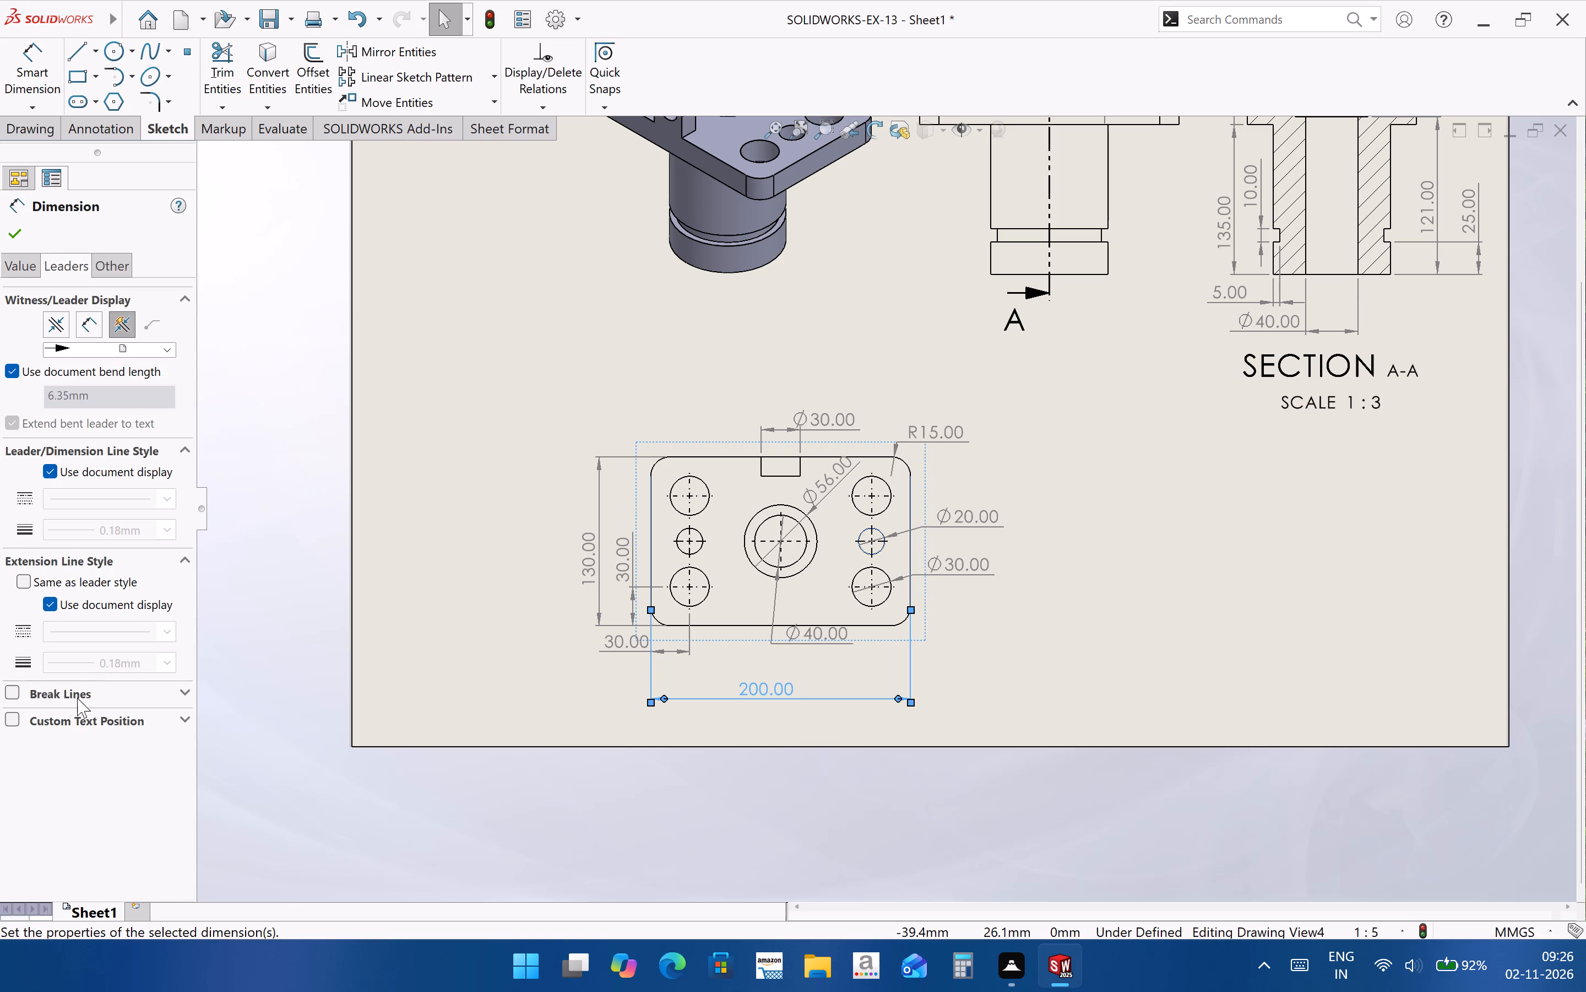
{"action": "left_click", "coordinate": [6, 715]}
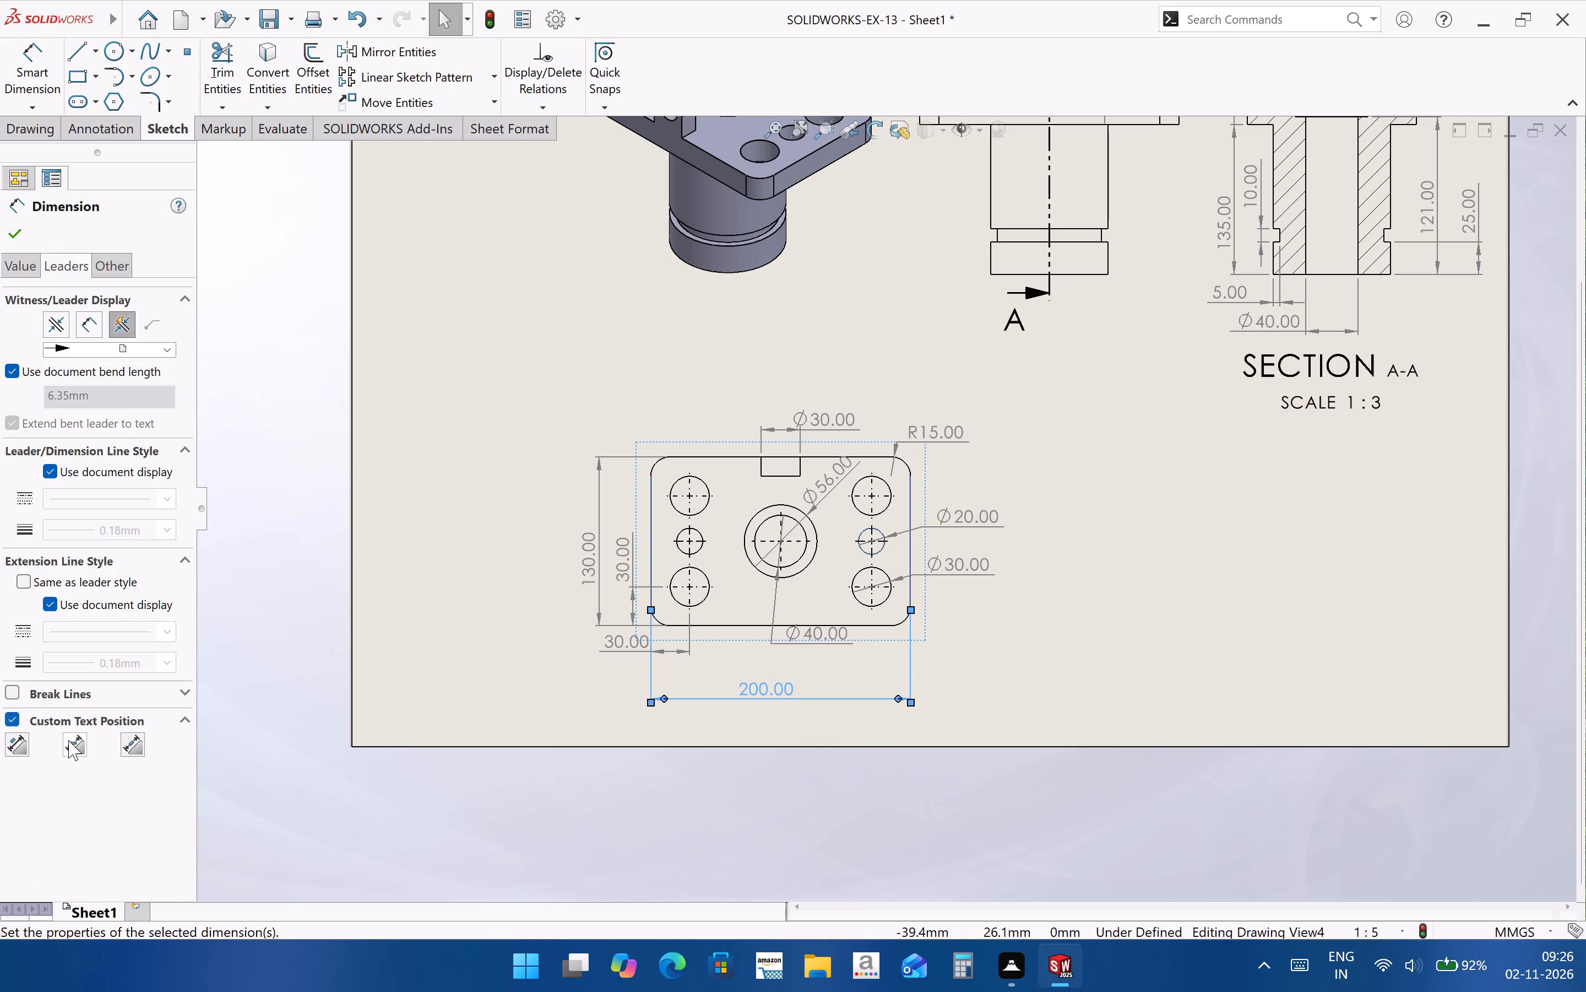
{"action": "left_click", "coordinate": [68, 740]}
{"action": "left_click", "coordinate": [68, 740]}
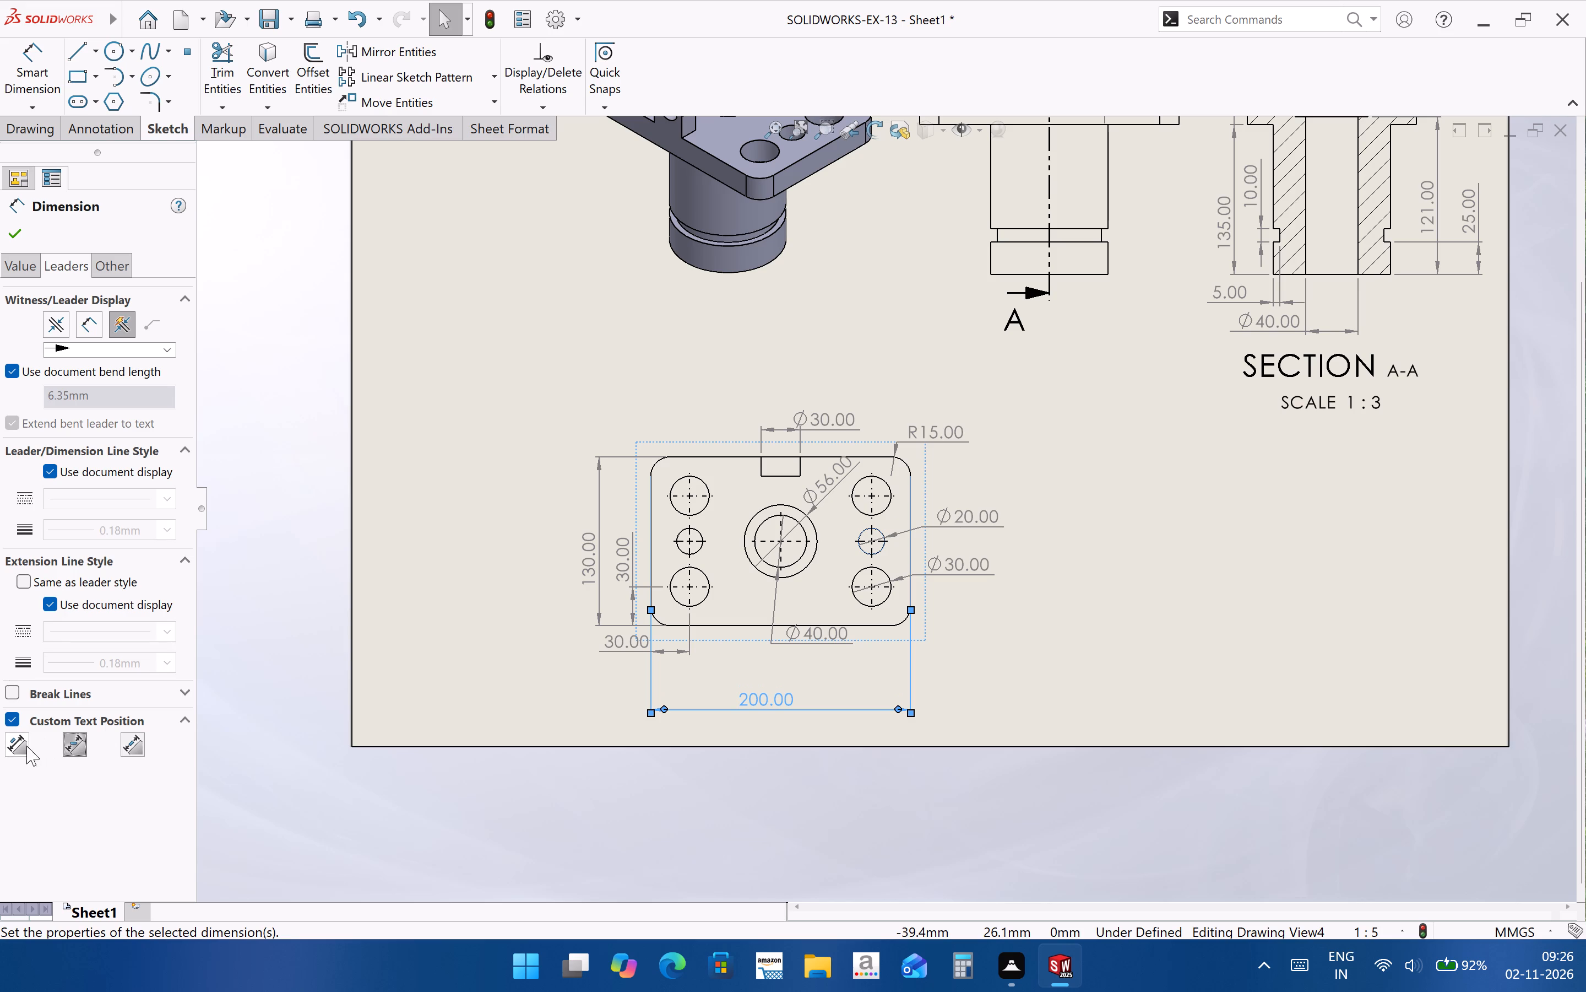
{"action": "left_click", "coordinate": [15, 746]}
{"action": "left_click", "coordinate": [137, 747]}
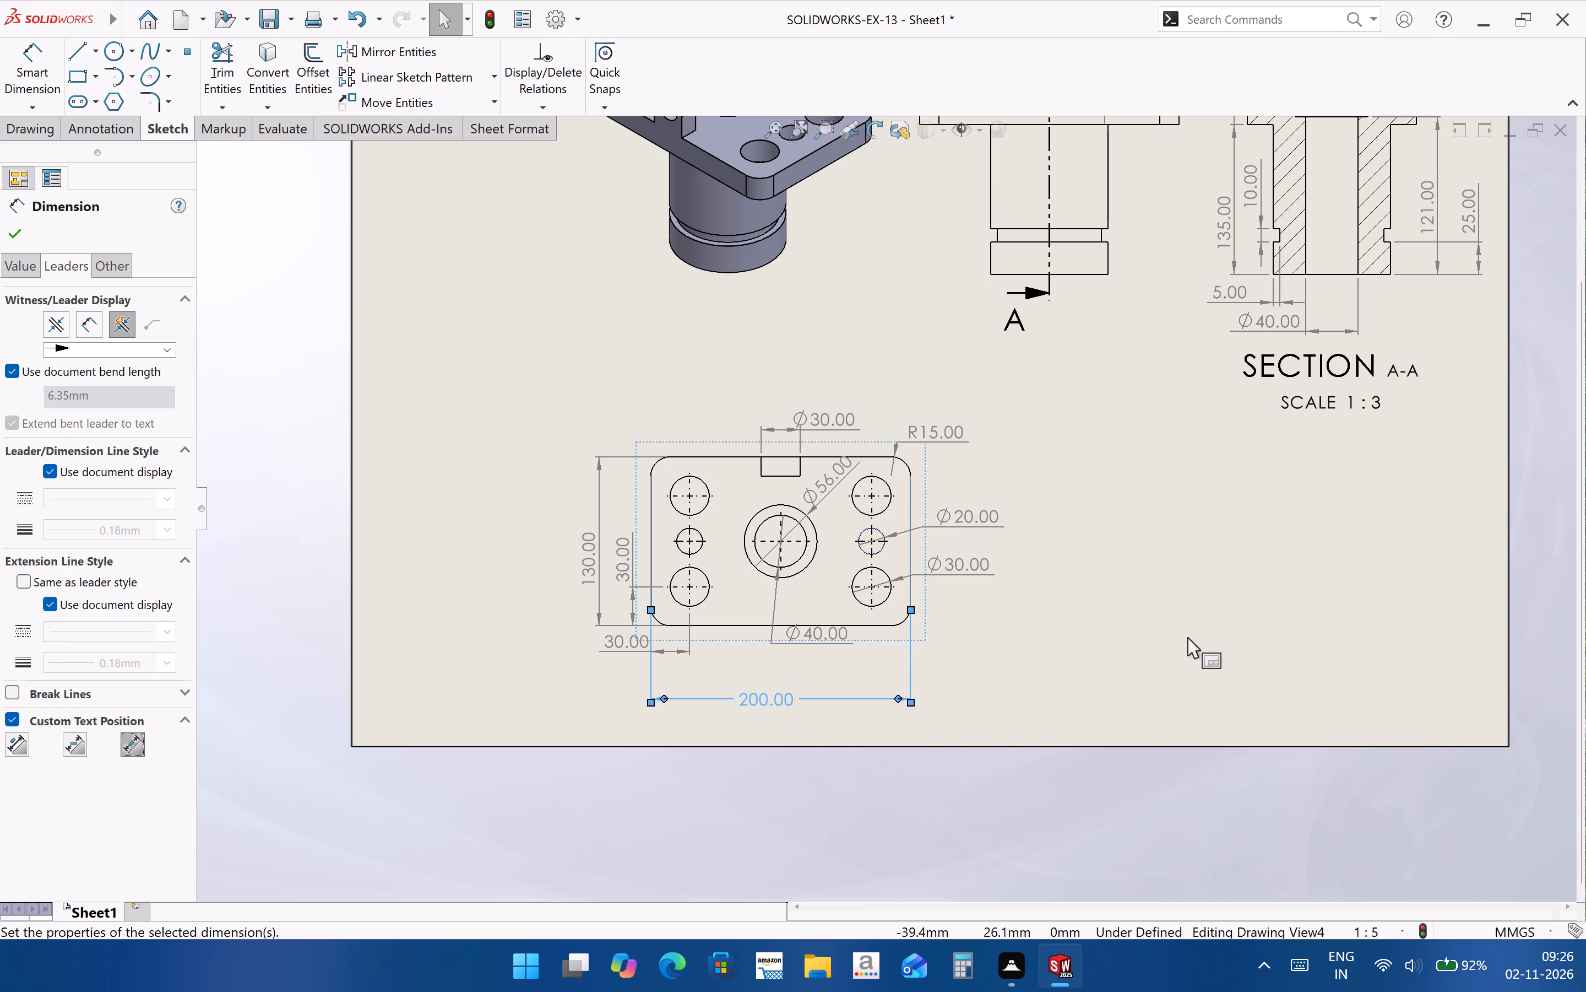
{"action": "left_click", "coordinate": [1195, 628]}
{"action": "left_click", "coordinate": [1281, 646]}
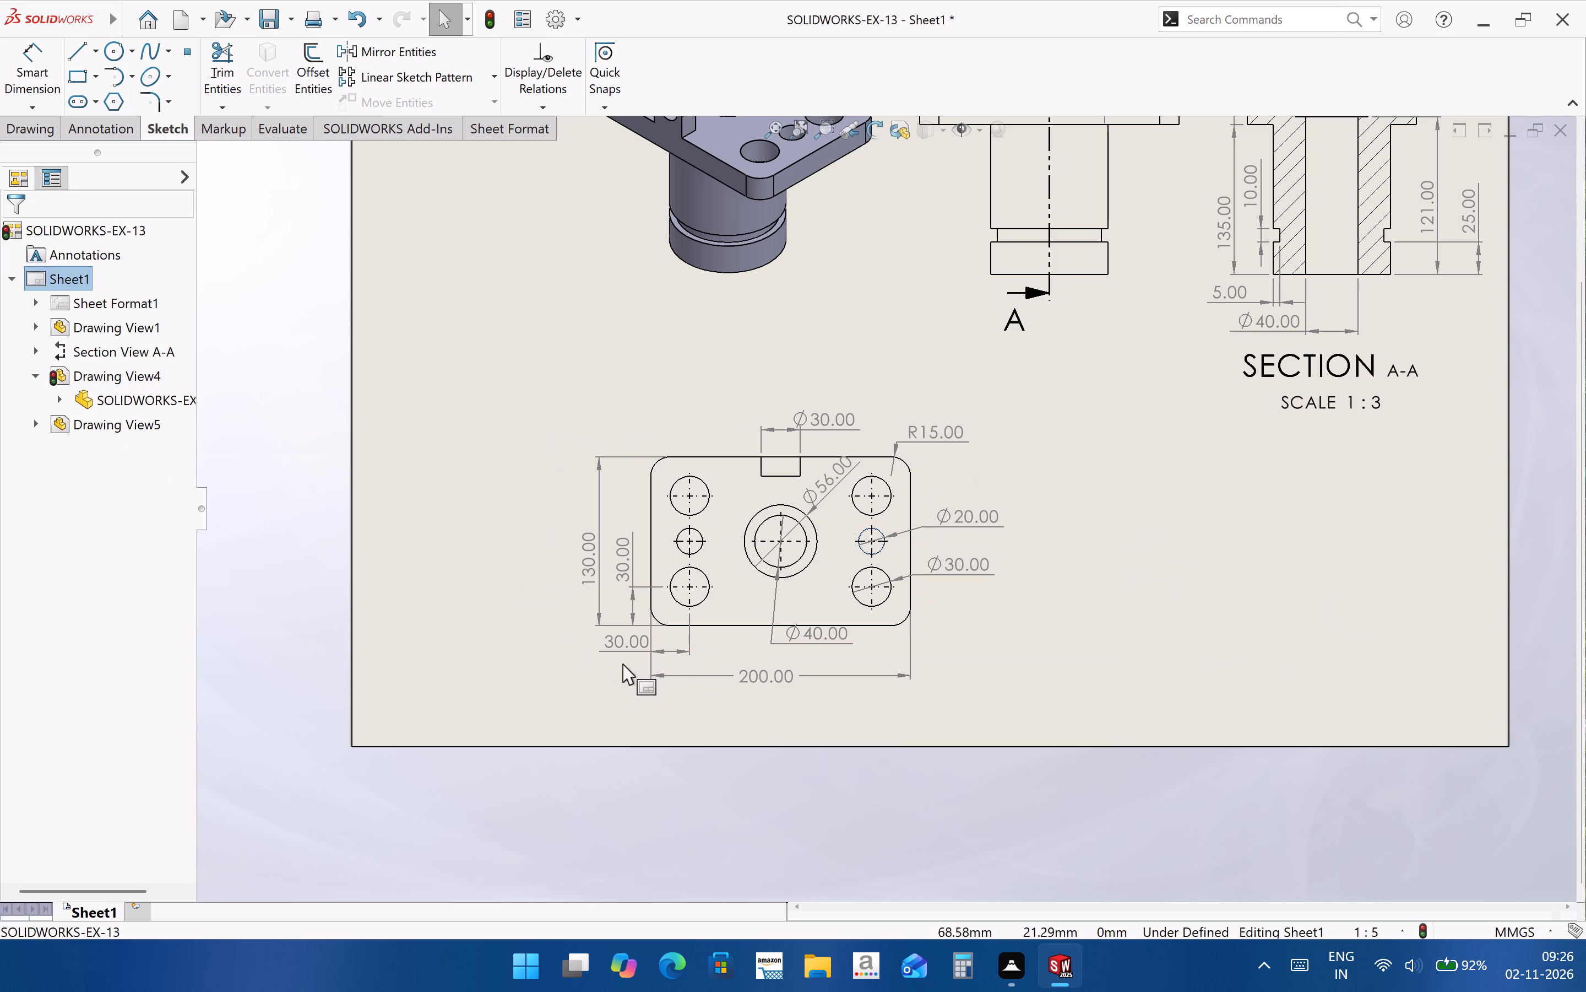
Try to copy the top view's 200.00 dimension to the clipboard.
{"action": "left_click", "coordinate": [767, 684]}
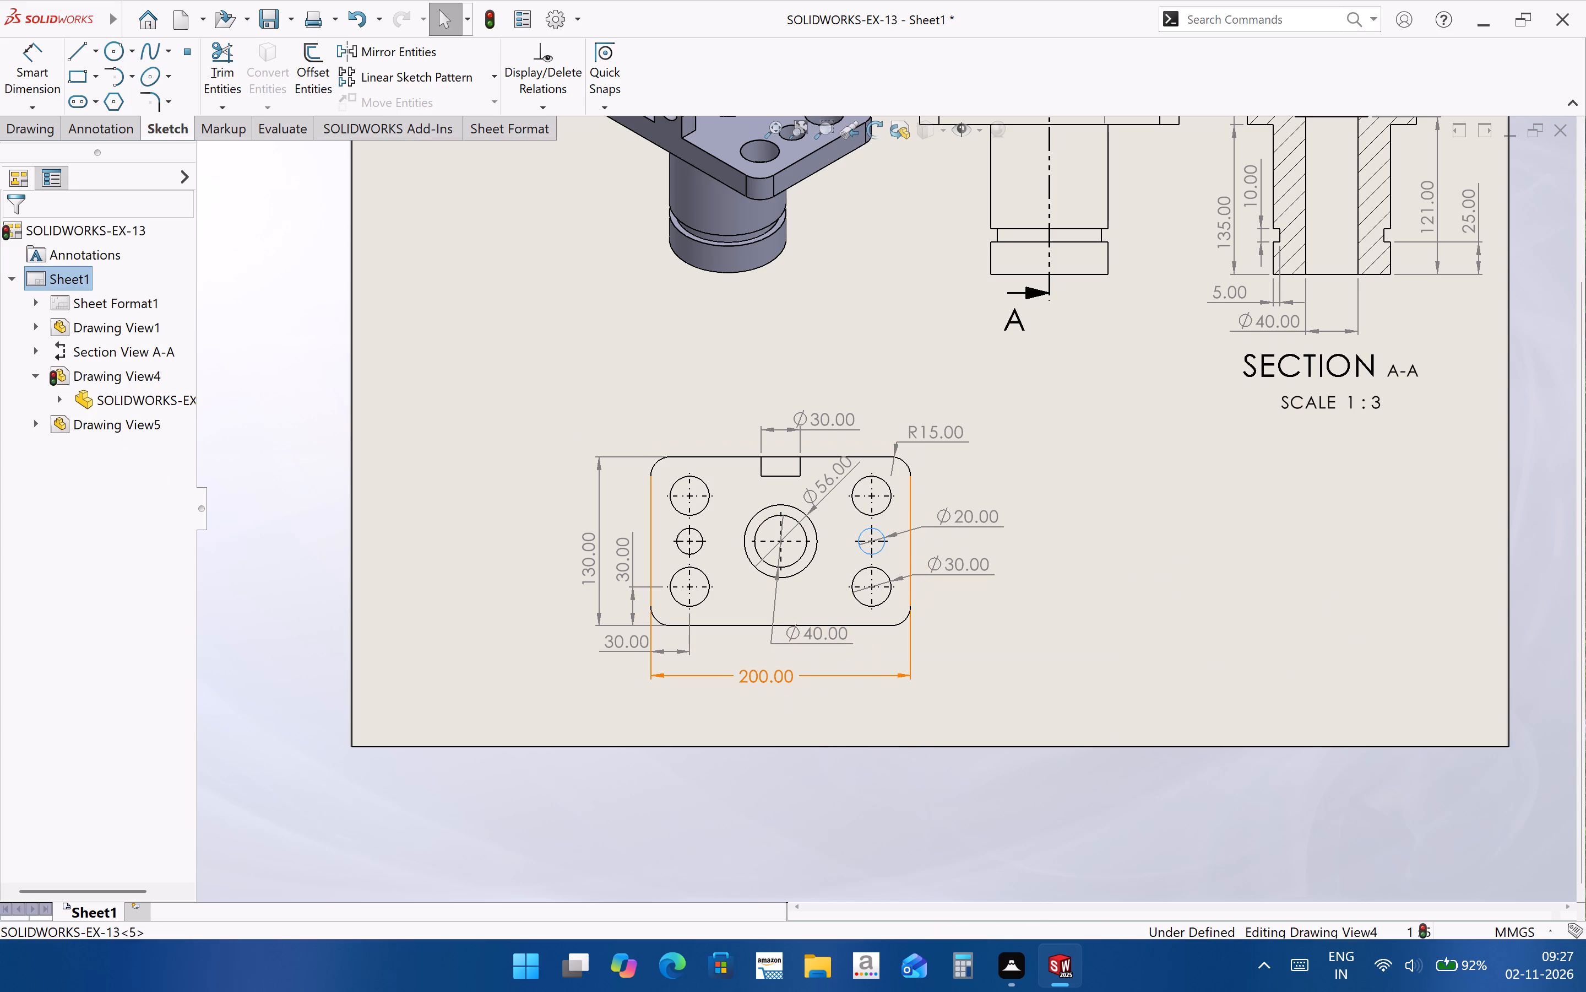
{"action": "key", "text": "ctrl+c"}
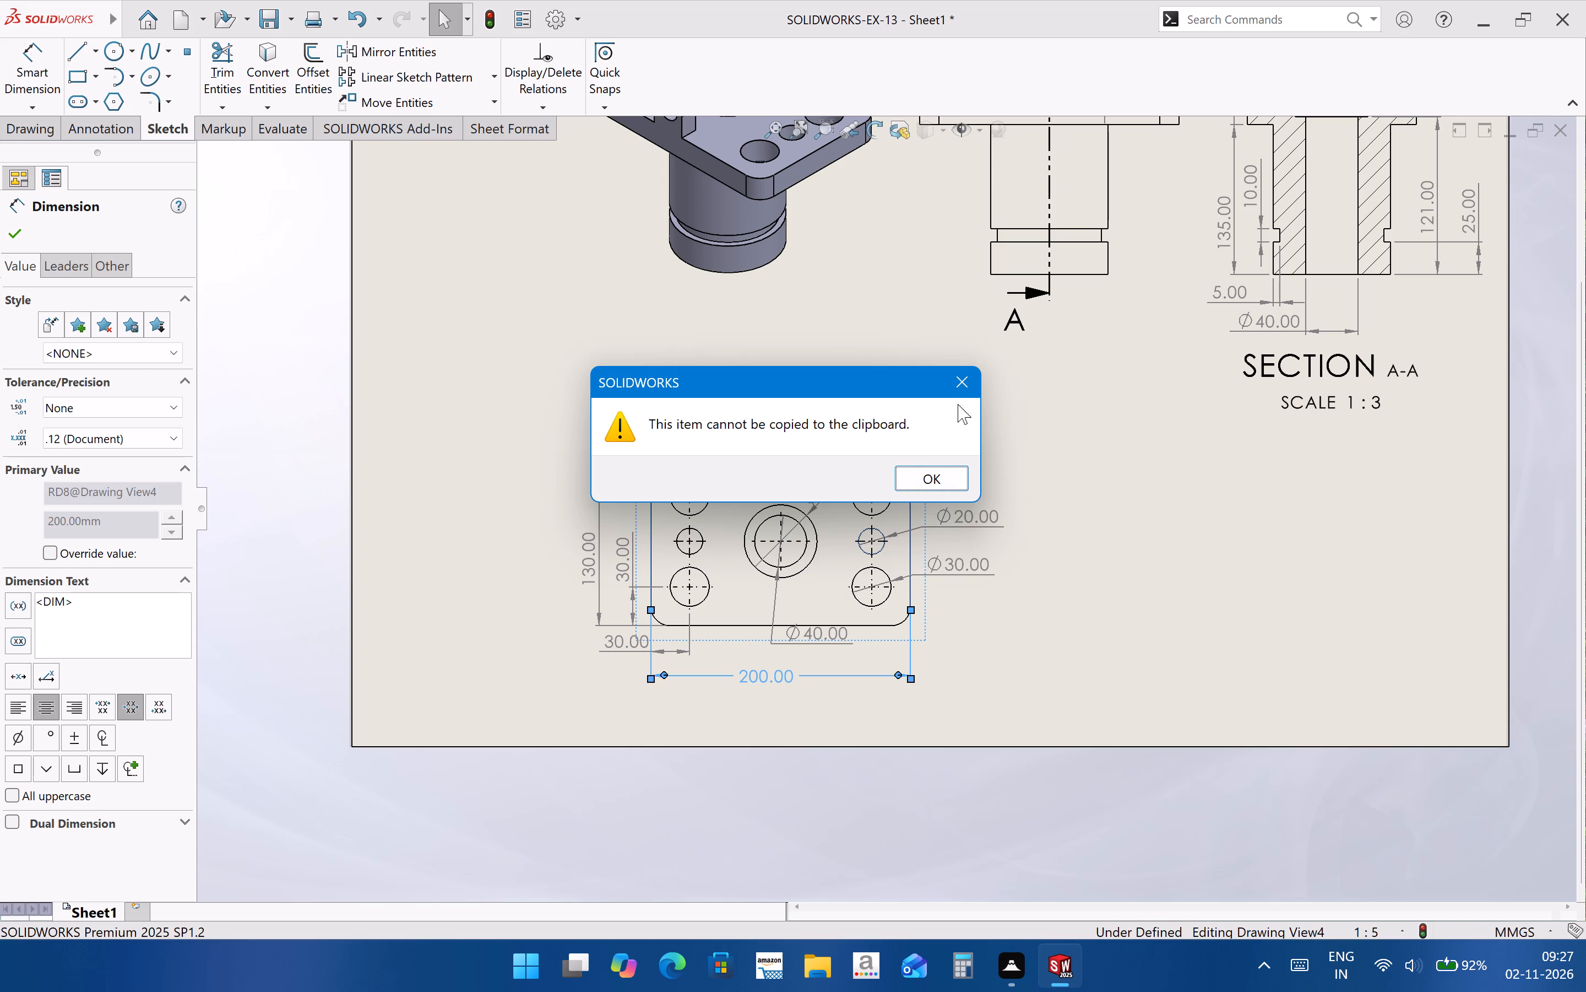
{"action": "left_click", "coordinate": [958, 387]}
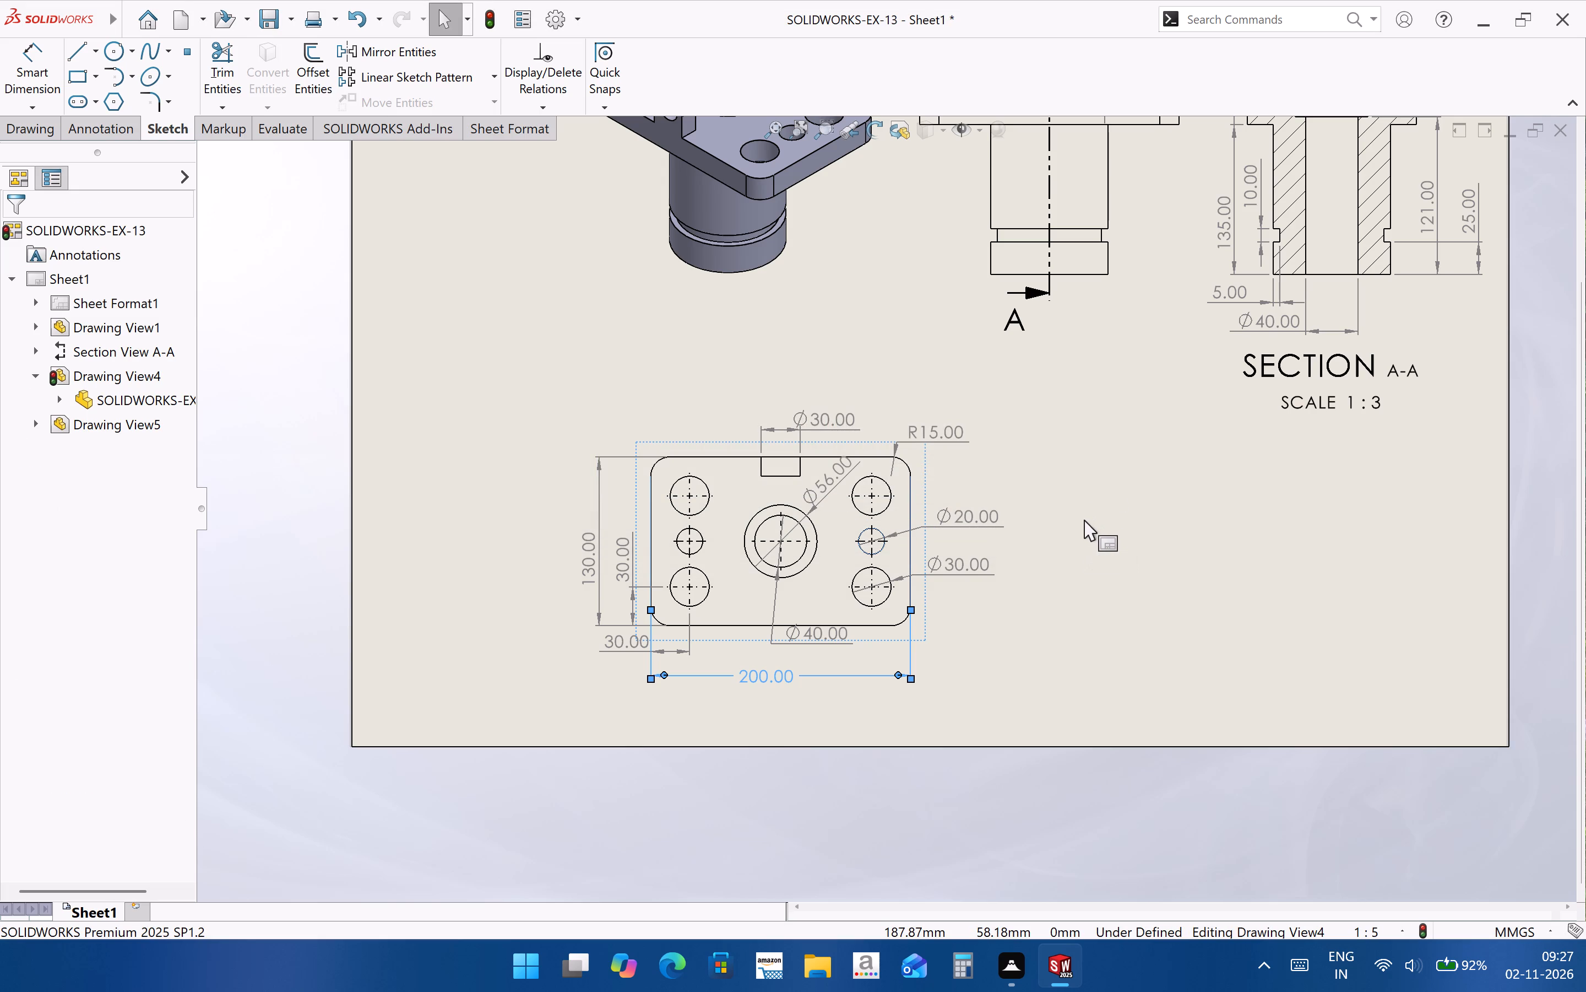
Use Format Painter to copy the 200.00 dimension's broken-line text format to the top view's vertical 130.00 dimension.
{"action": "key", "text": "ctrl+f"}
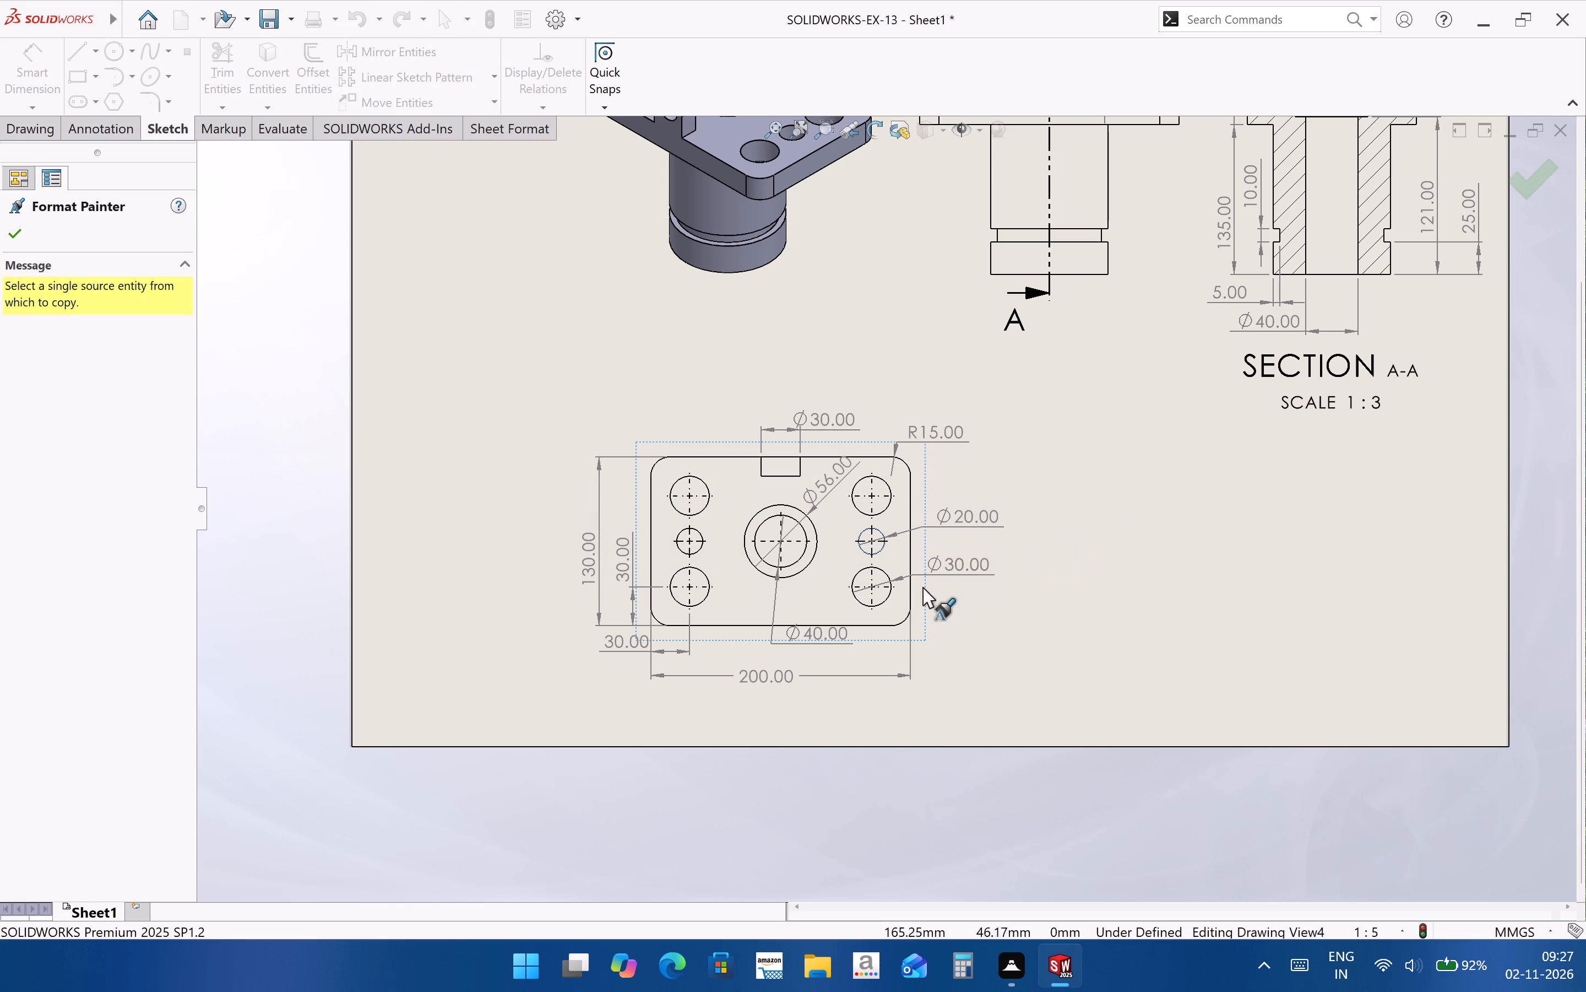
{"action": "left_click", "coordinate": [758, 671]}
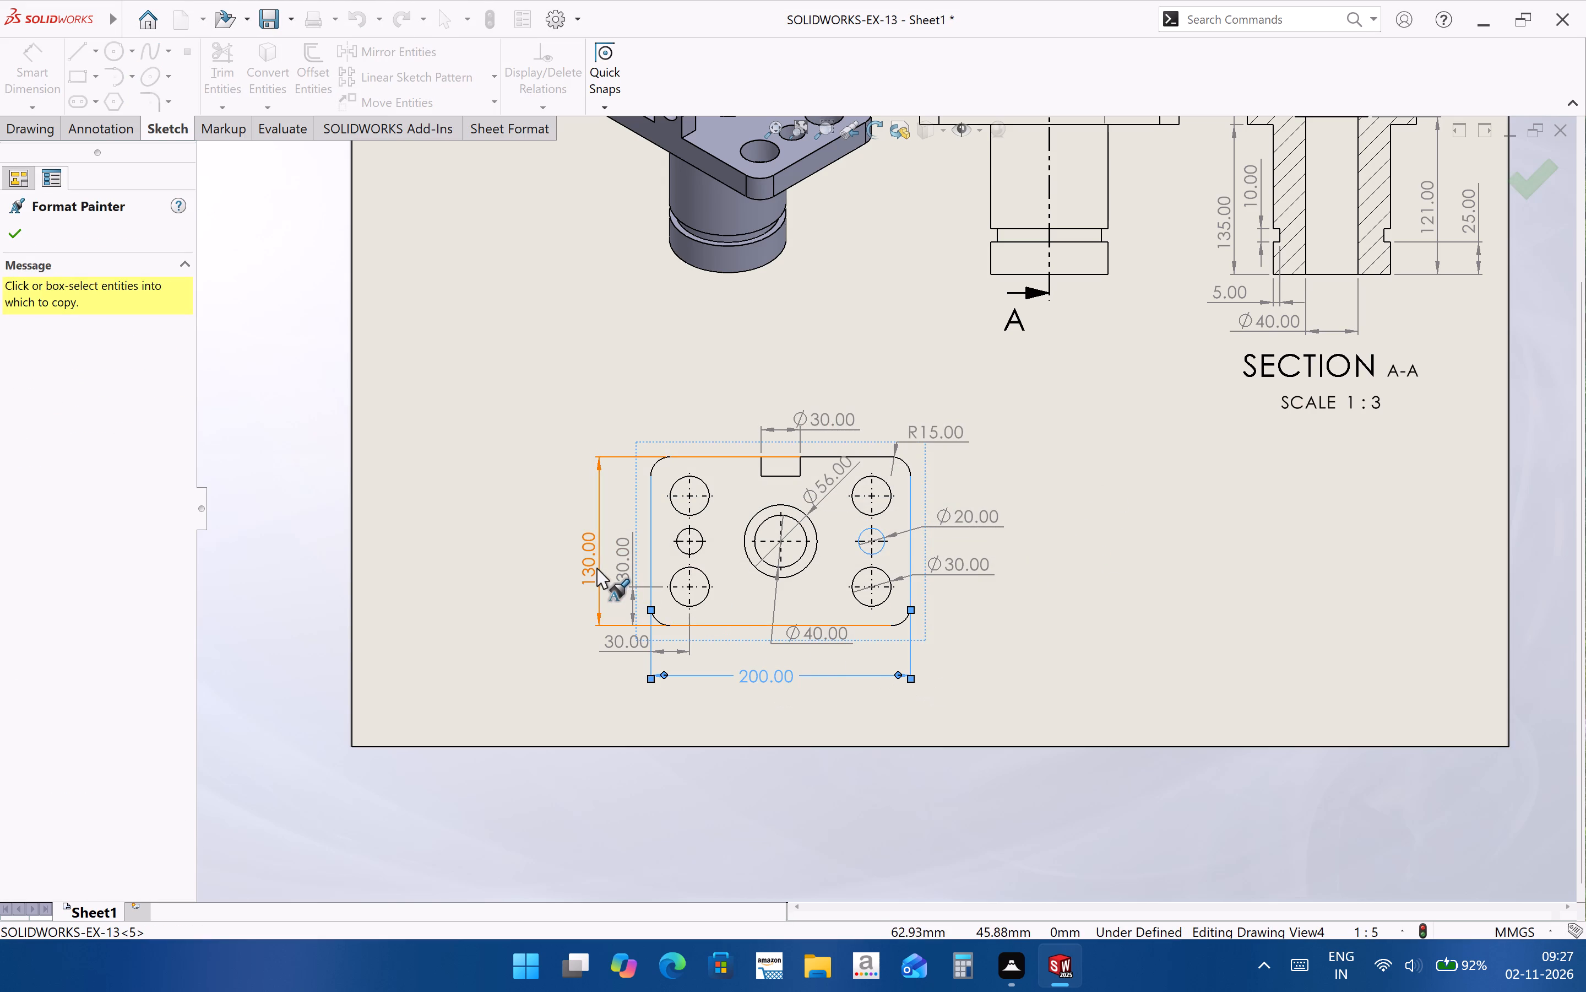
{"action": "left_click", "coordinate": [596, 568]}
Apply the copied format to section A-A's vertical 135.00, 121.00, 25.00, 10.00 and 20.00 dimensions, and finish format painting.
{"action": "scroll", "coordinate": [905, 607], "scroll_direction": "down", "scroll_amount": 2}
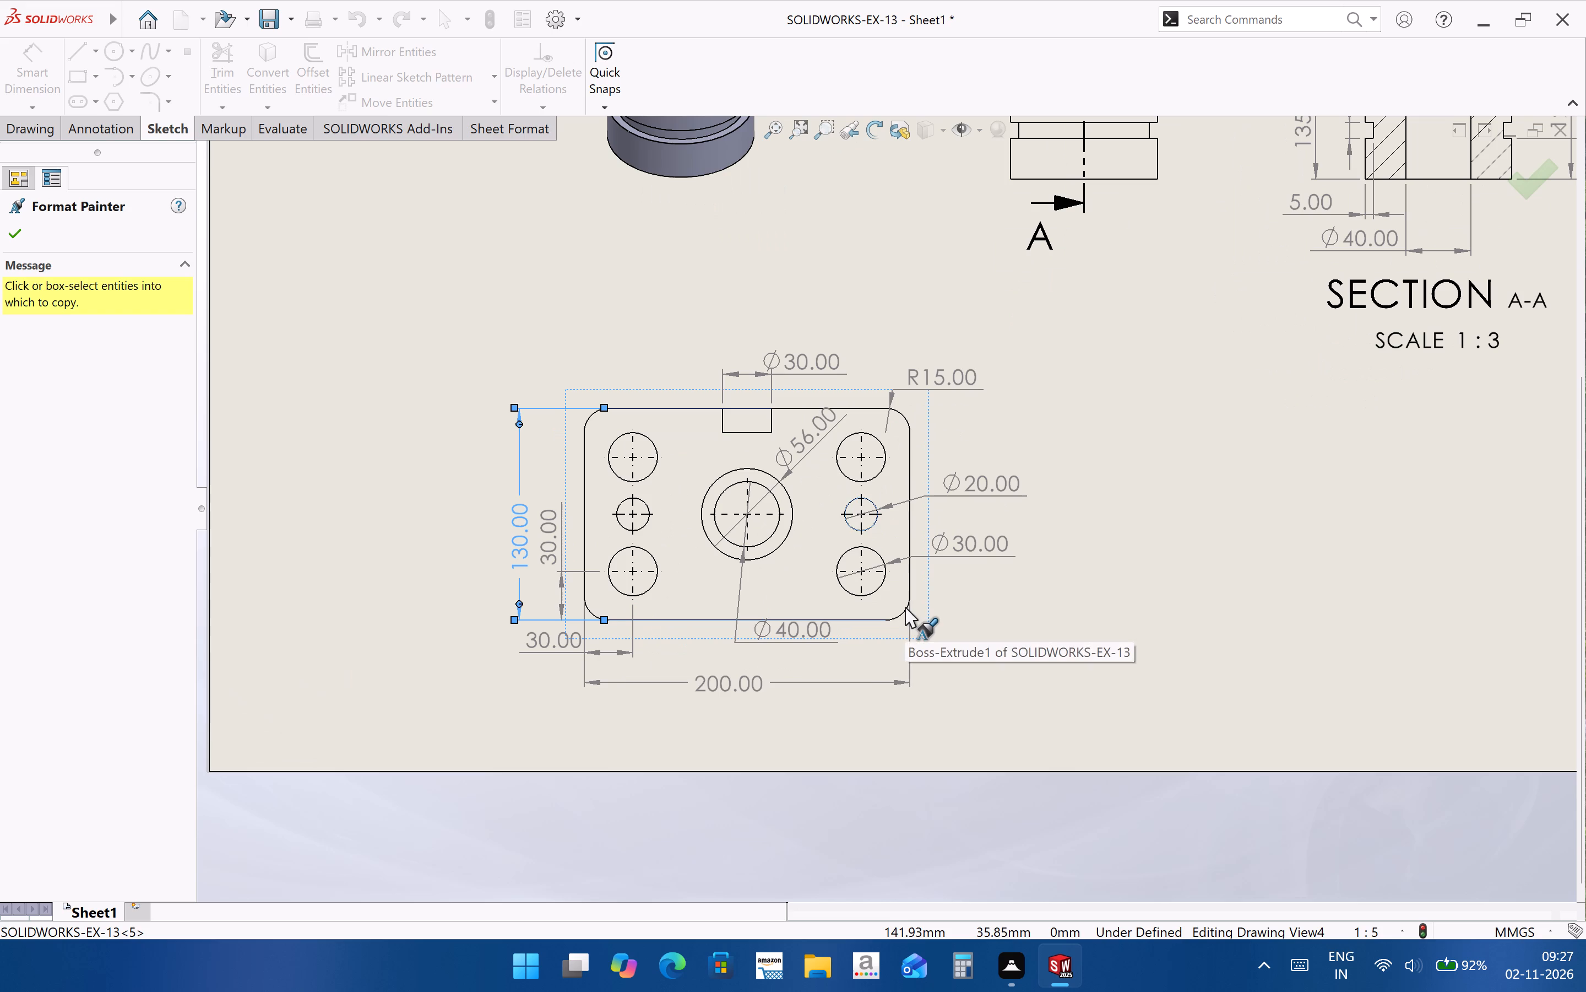
{"action": "scroll", "coordinate": [853, 674], "scroll_direction": "up", "scroll_amount": 3}
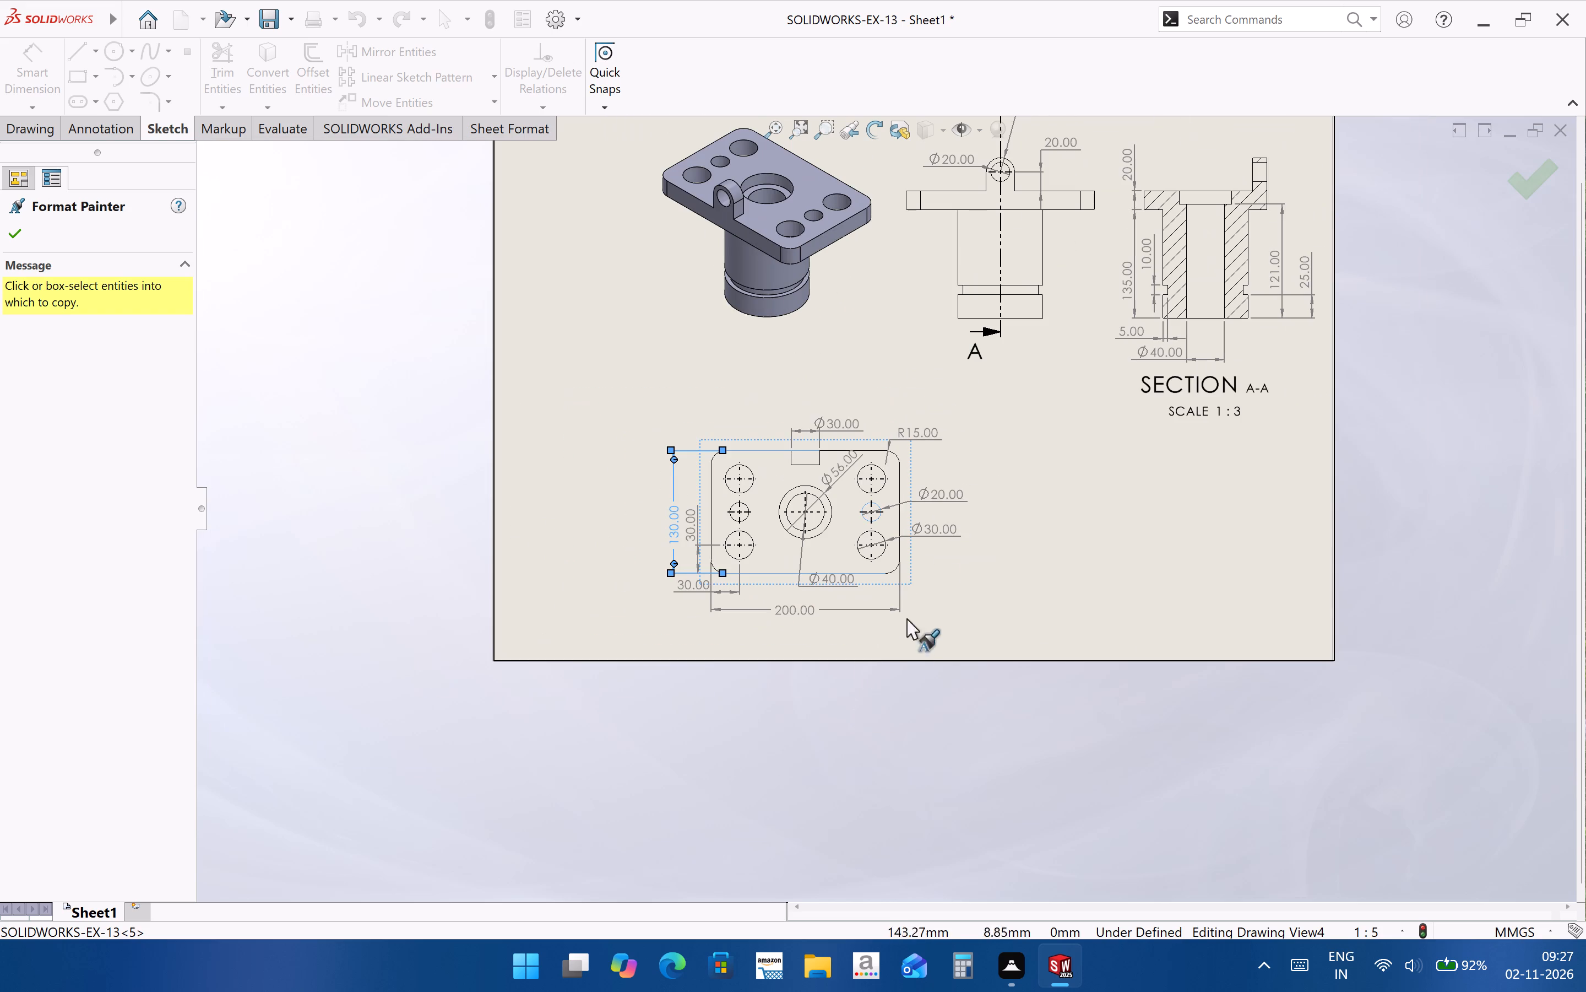
{"action": "scroll", "coordinate": [1182, 269], "scroll_direction": "down", "scroll_amount": 3}
{"action": "scroll", "coordinate": [1148, 332], "scroll_direction": "down", "scroll_amount": 3}
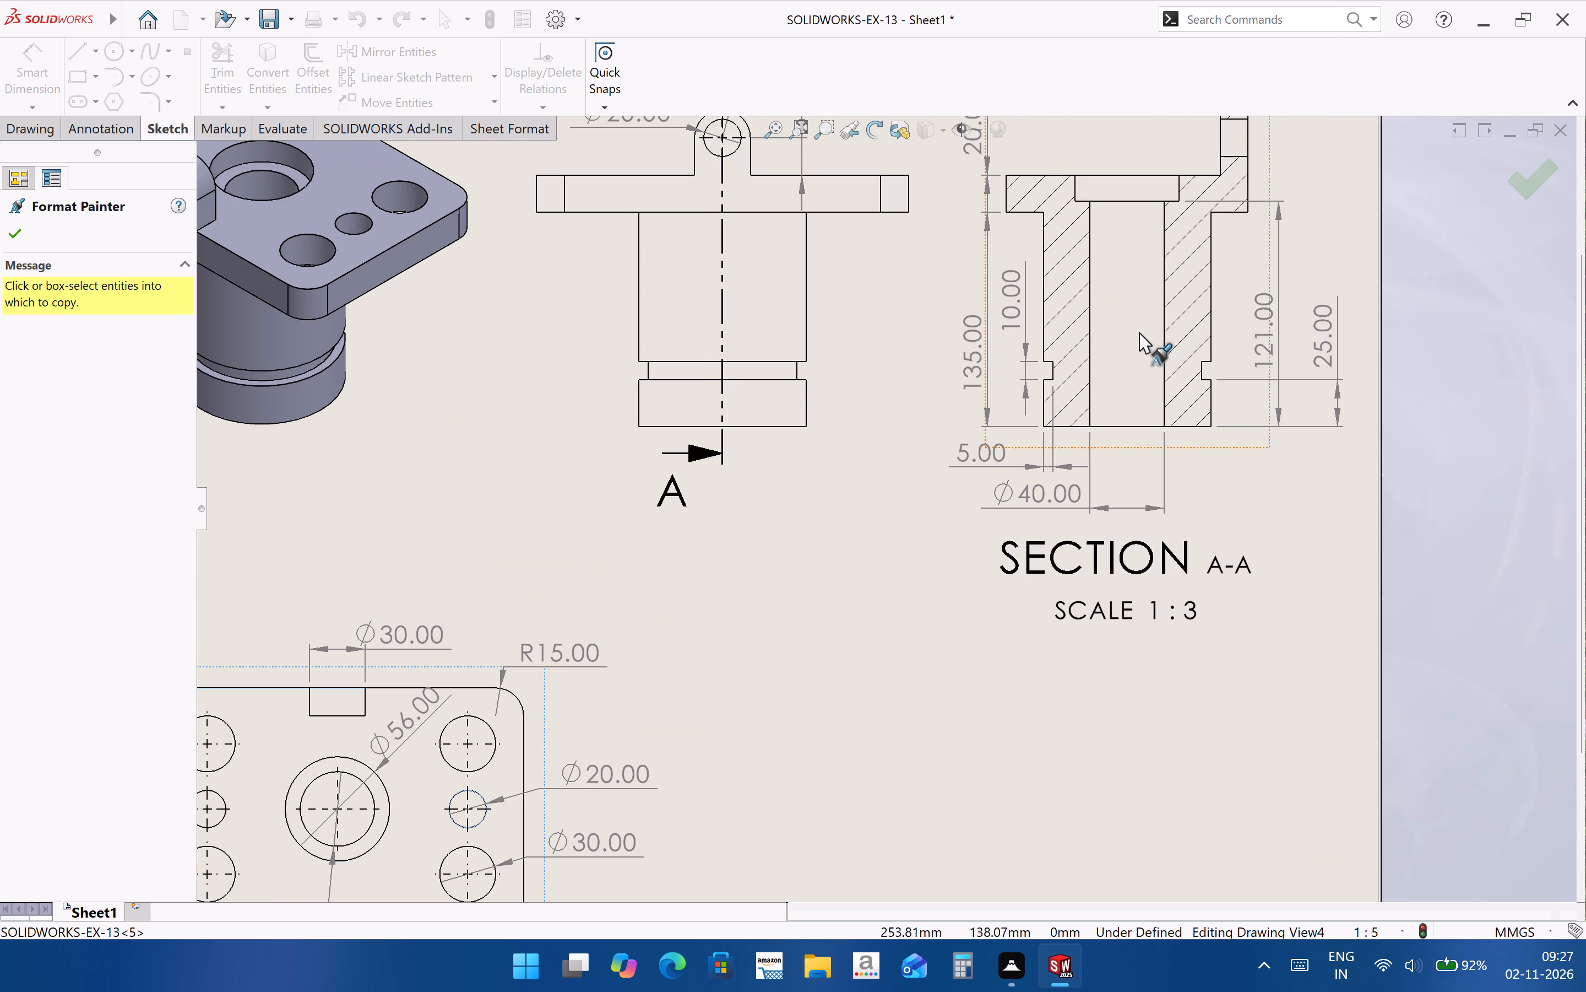
{"action": "left_click", "coordinate": [967, 351]}
{"action": "left_click", "coordinate": [1261, 348]}
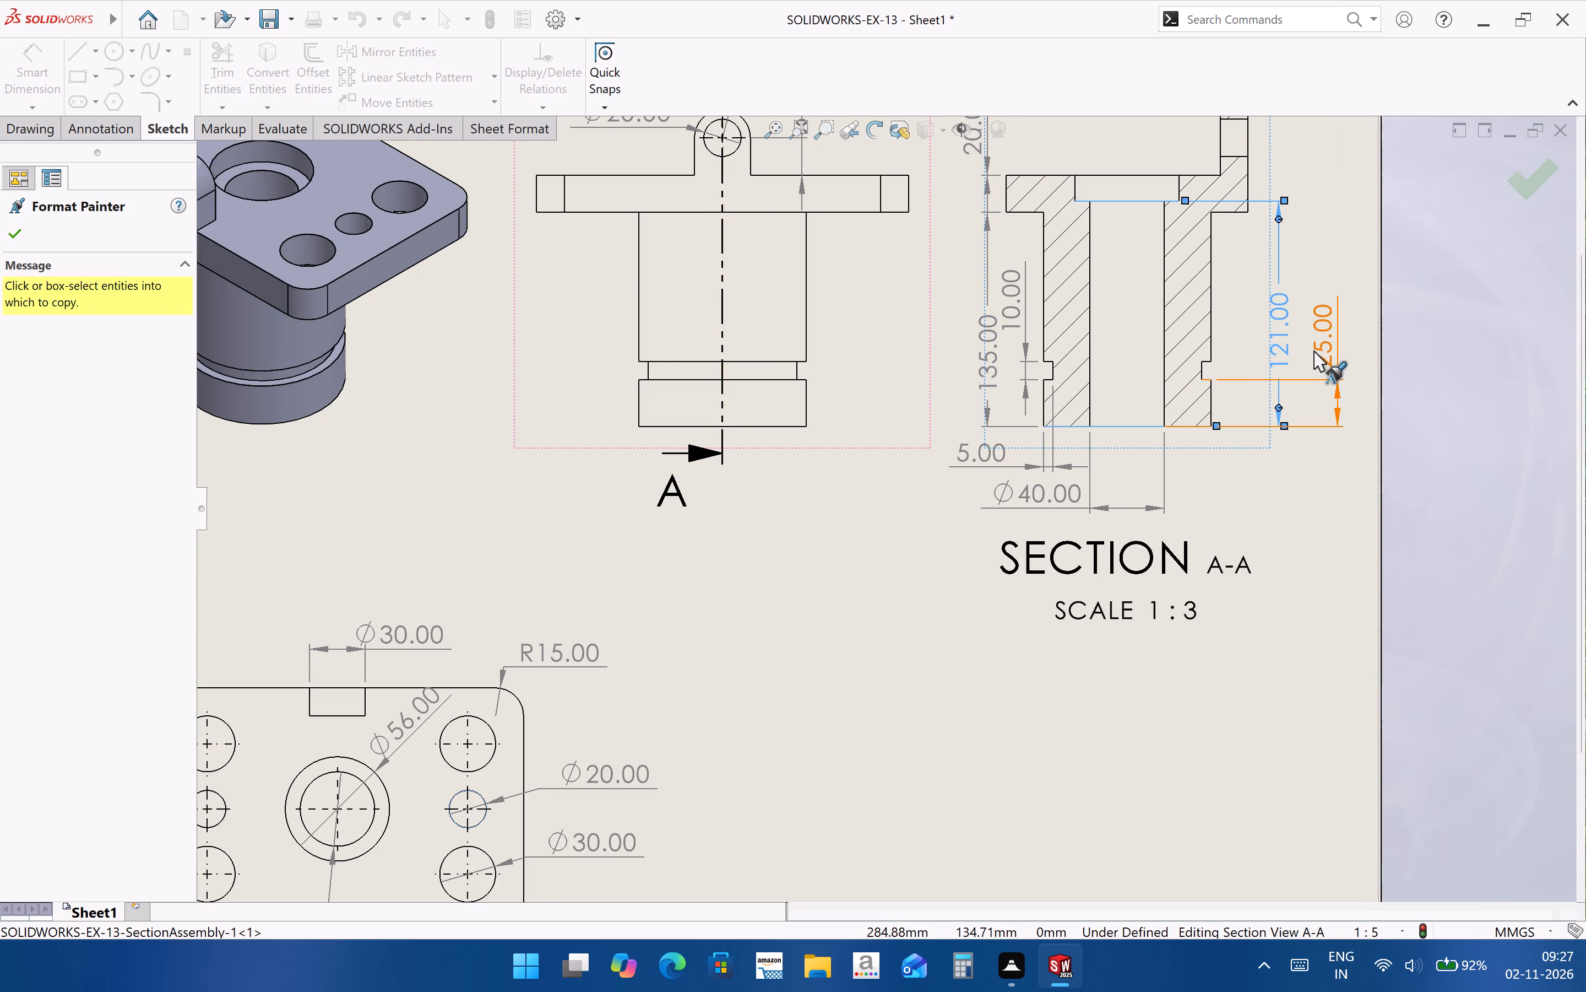
{"action": "left_click", "coordinate": [1315, 351]}
{"action": "left_click", "coordinate": [1023, 304]}
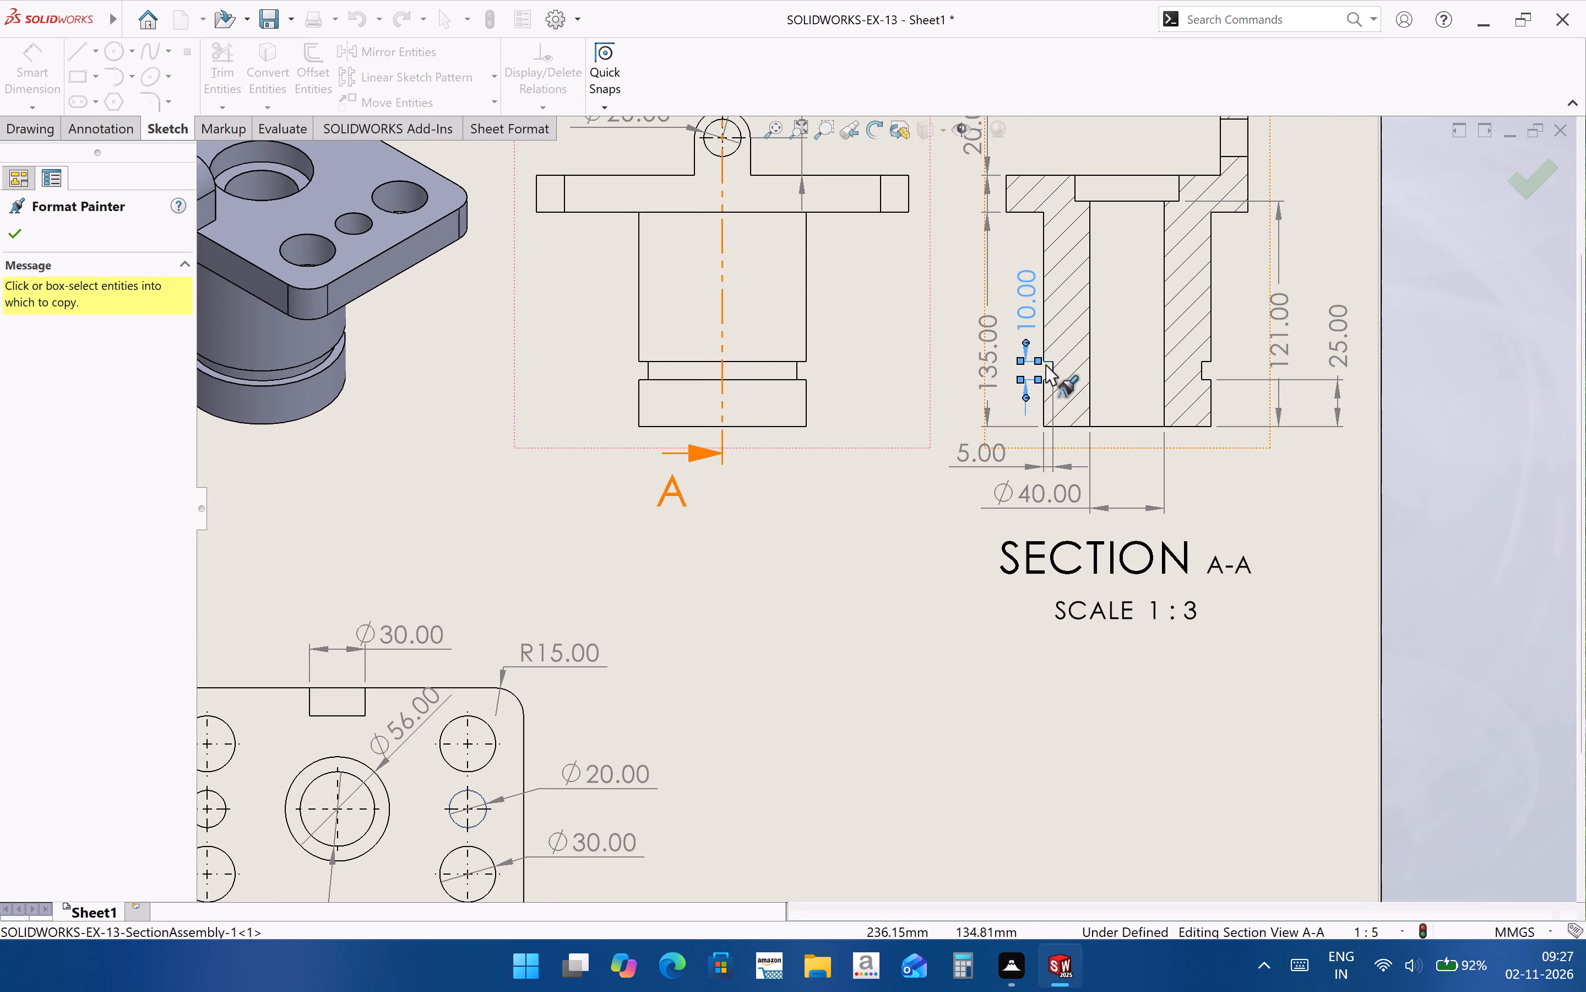
{"action": "scroll", "coordinate": [1058, 440], "scroll_direction": "up", "scroll_amount": 2}
{"action": "scroll", "coordinate": [962, 214], "scroll_direction": "down", "scroll_amount": 2}
{"action": "left_click", "coordinate": [941, 274]}
{"action": "left_click", "coordinate": [831, 608]}
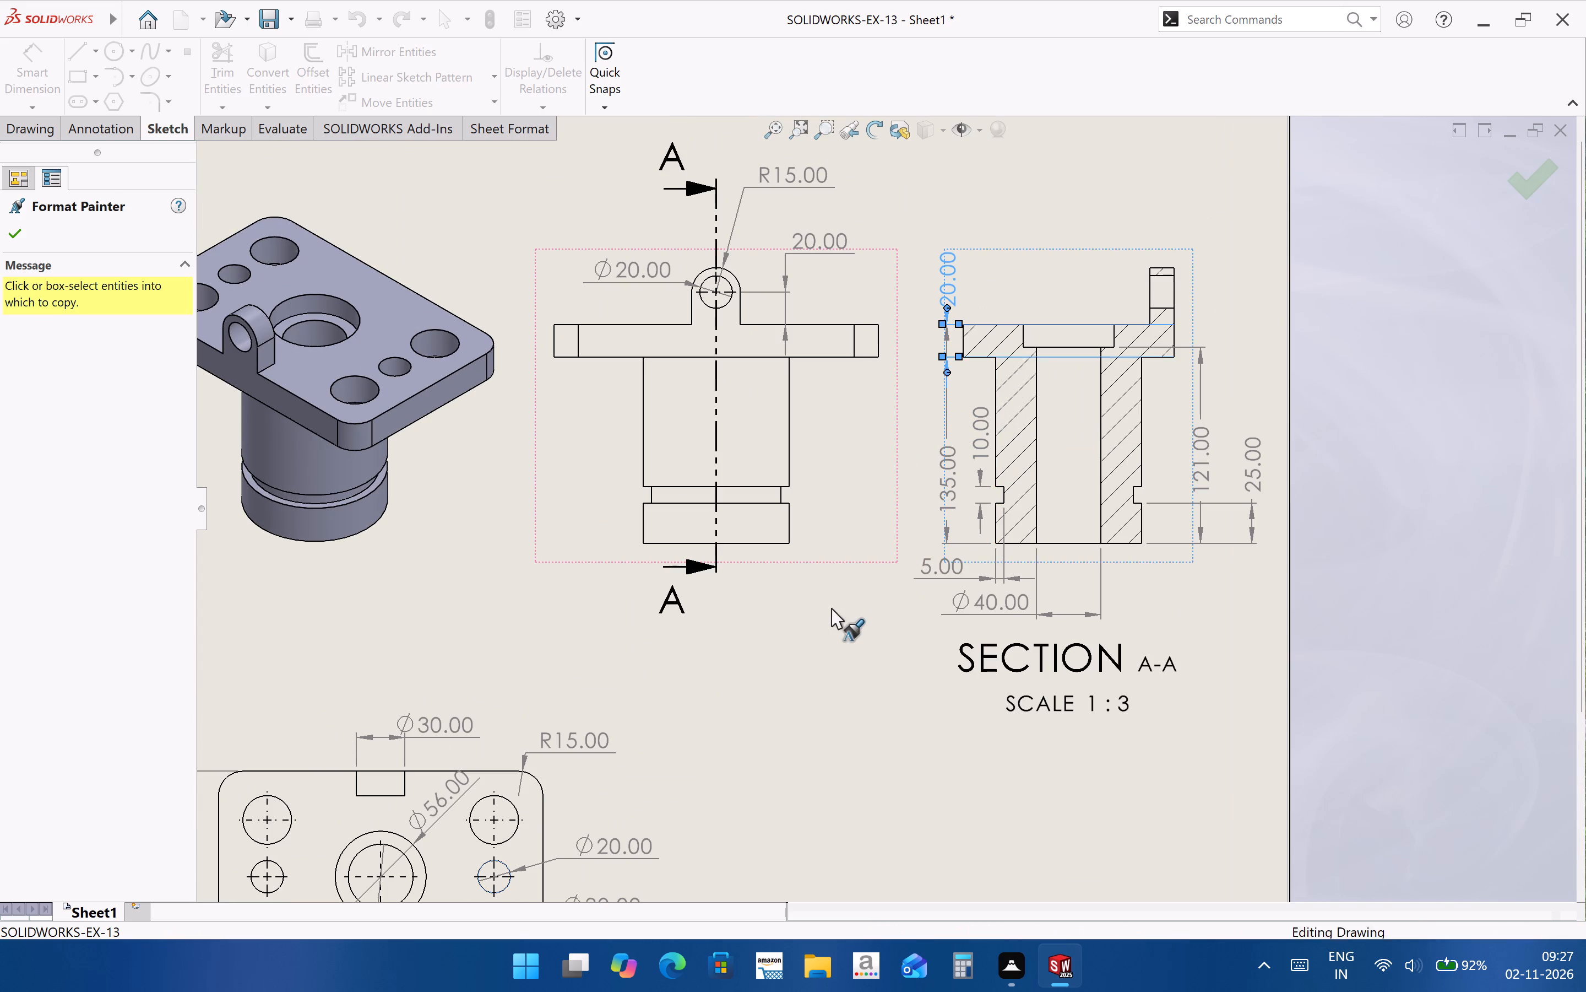
{"action": "left_click", "coordinate": [761, 635]}
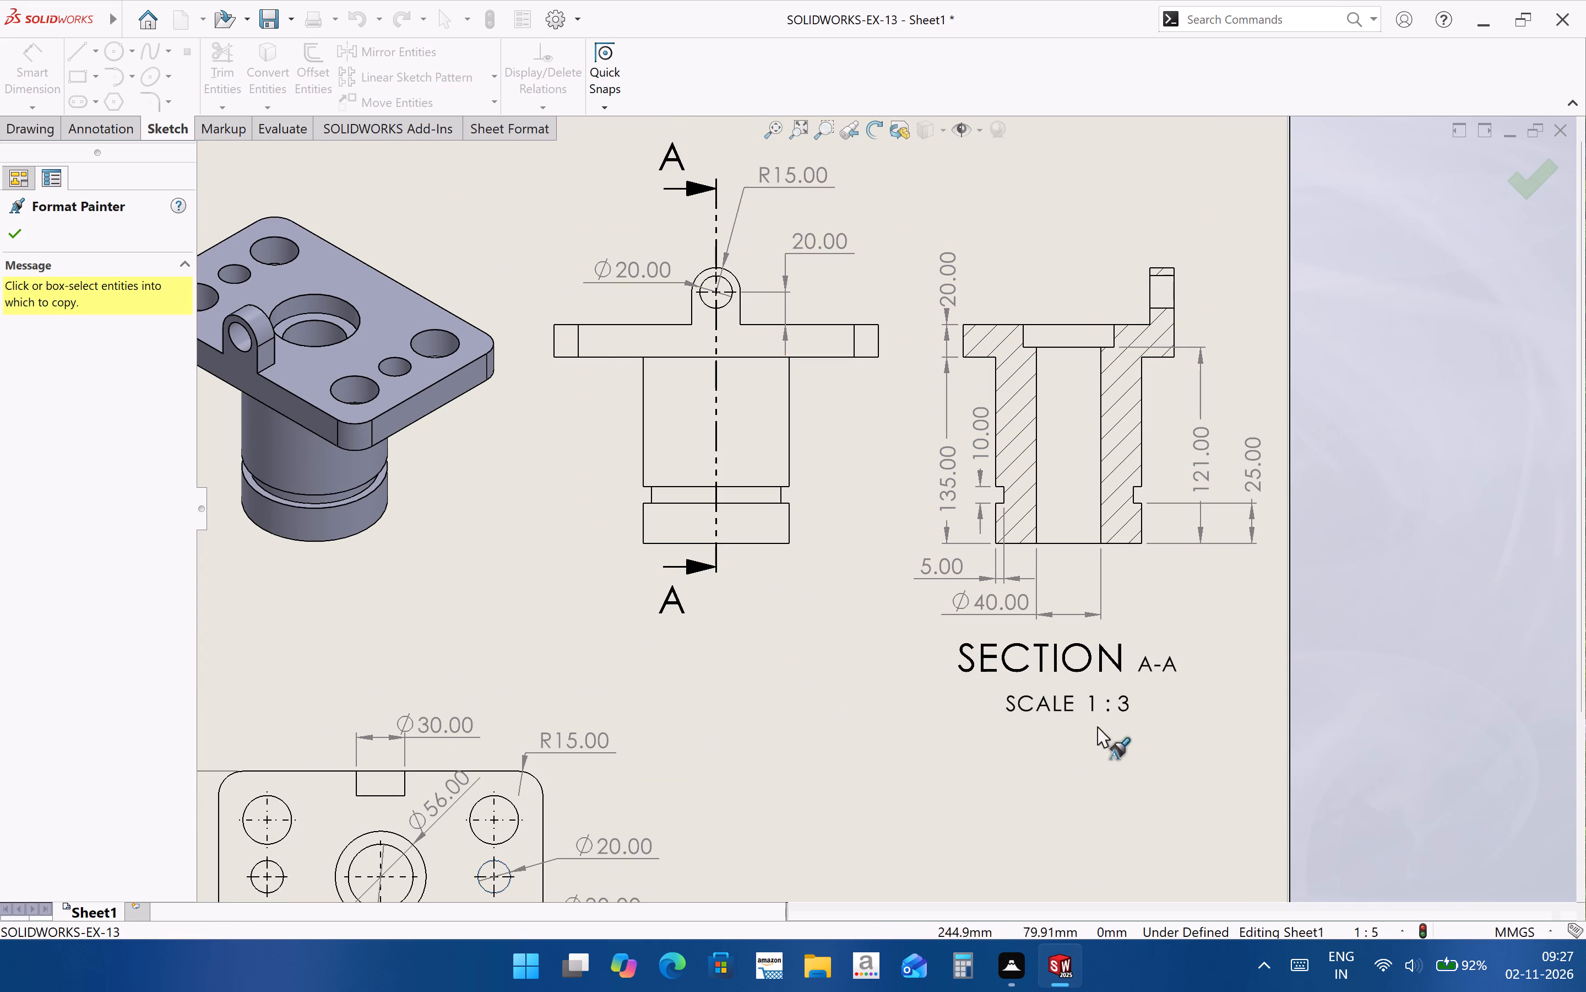
{"action": "scroll", "coordinate": [1172, 562], "scroll_direction": "up", "scroll_amount": 2}
{"action": "scroll", "coordinate": [501, 681], "scroll_direction": "down", "scroll_amount": 3}
{"action": "scroll", "coordinate": [946, 641], "scroll_direction": "up", "scroll_amount": 3}
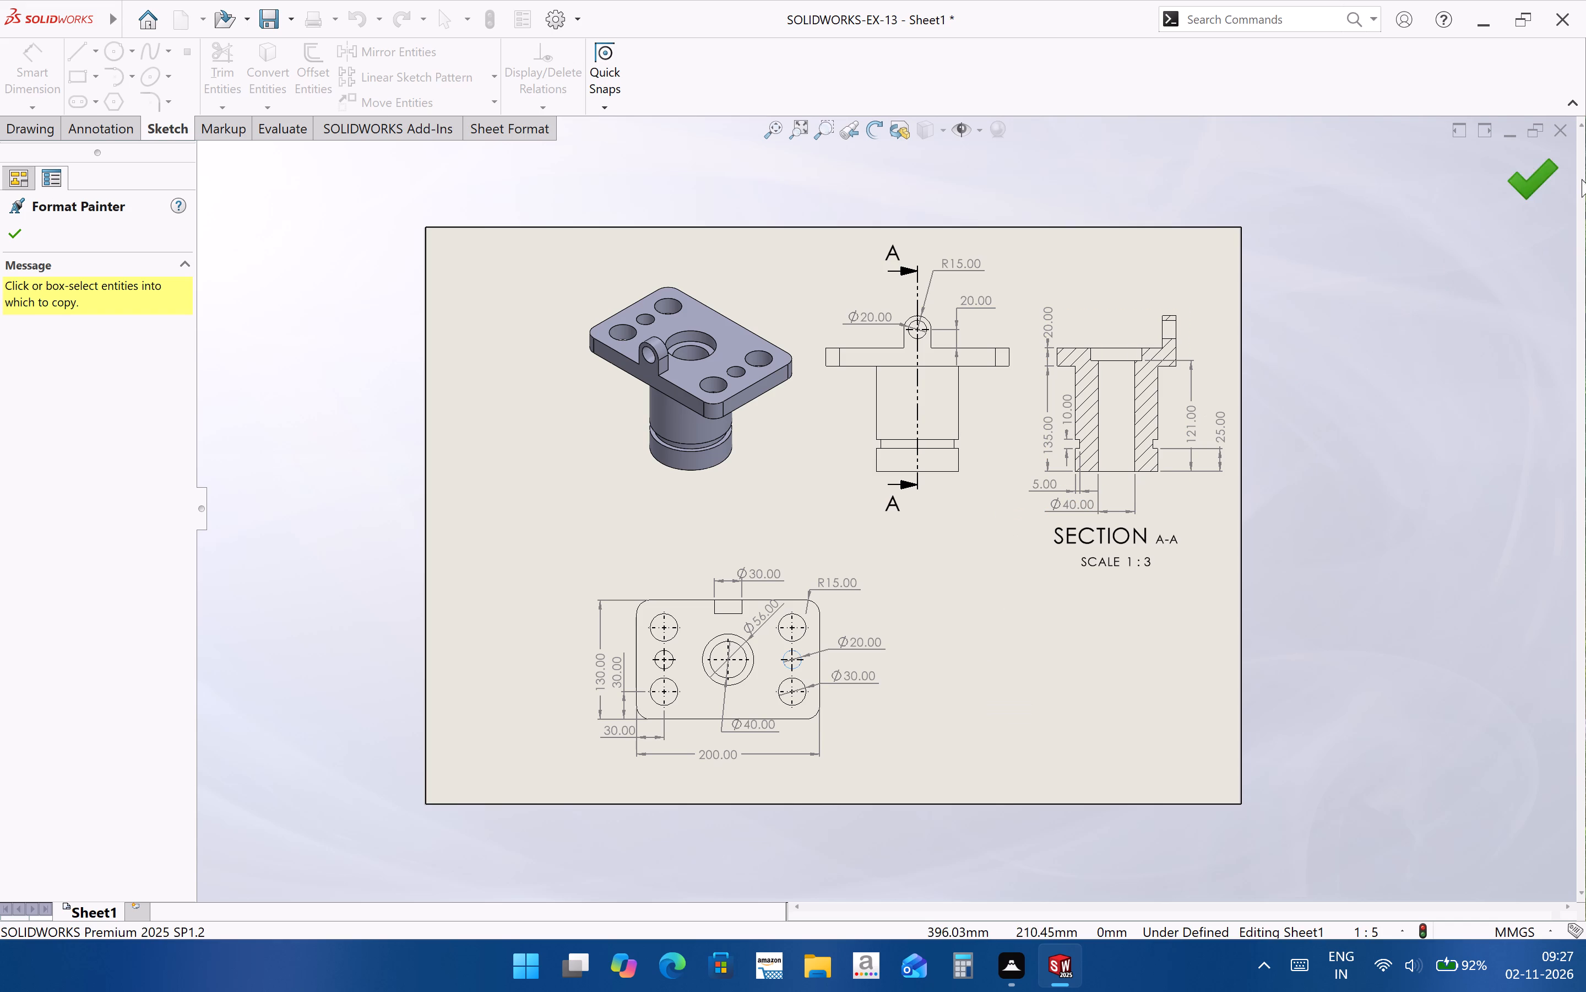
{"action": "left_click", "coordinate": [1546, 180]}
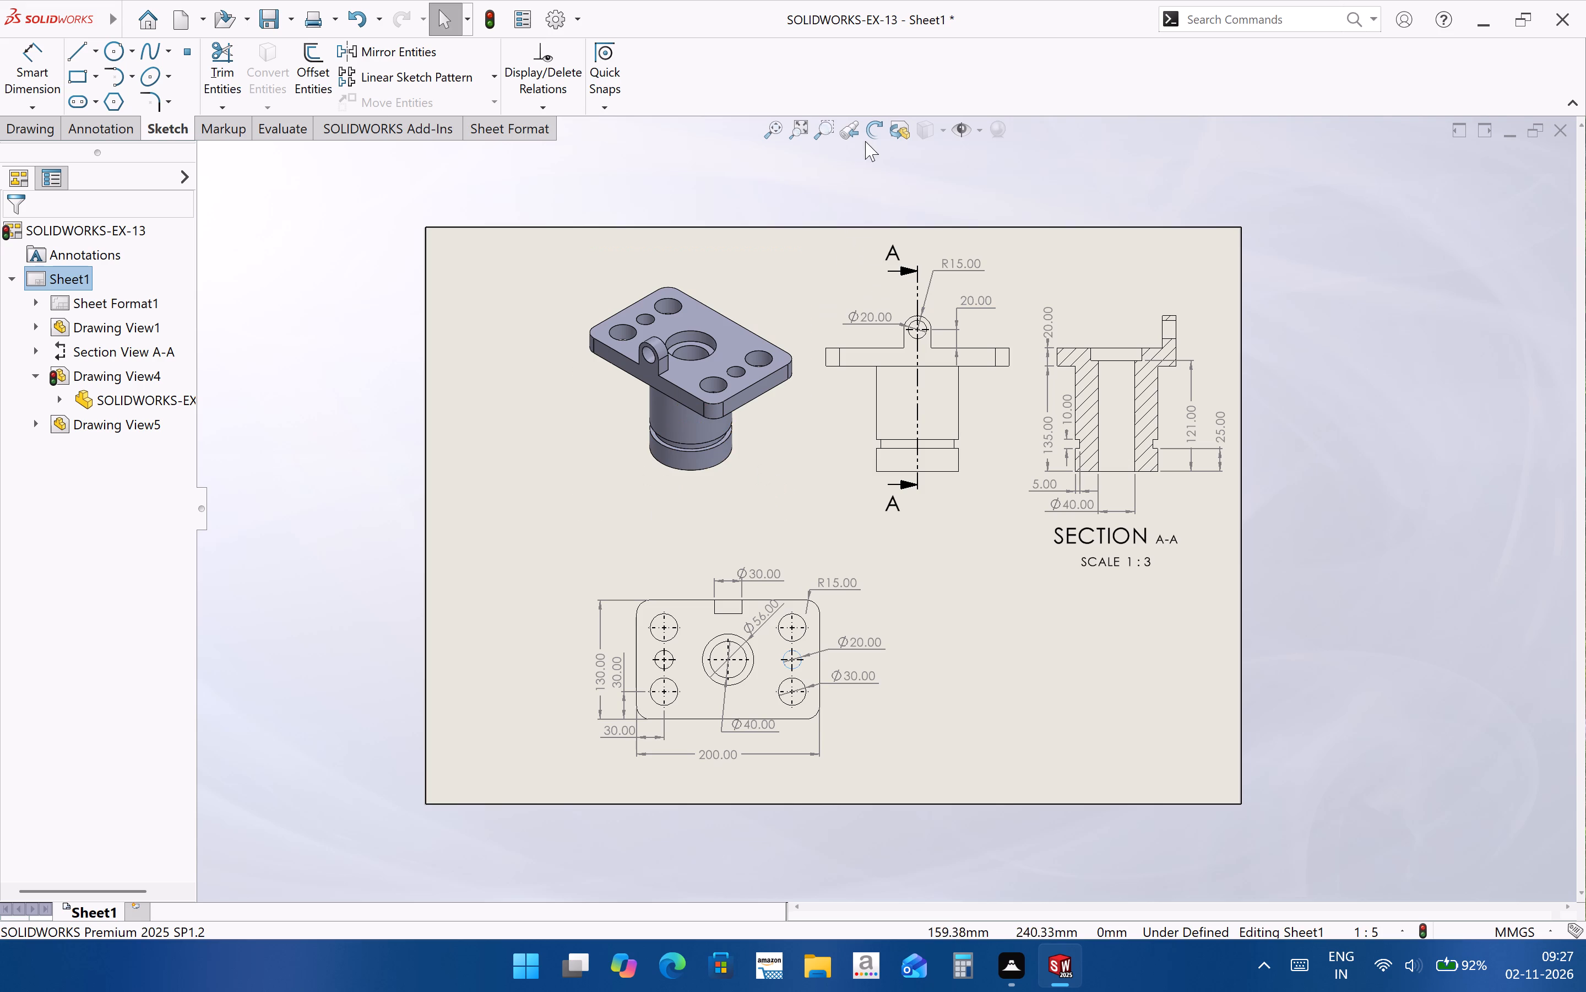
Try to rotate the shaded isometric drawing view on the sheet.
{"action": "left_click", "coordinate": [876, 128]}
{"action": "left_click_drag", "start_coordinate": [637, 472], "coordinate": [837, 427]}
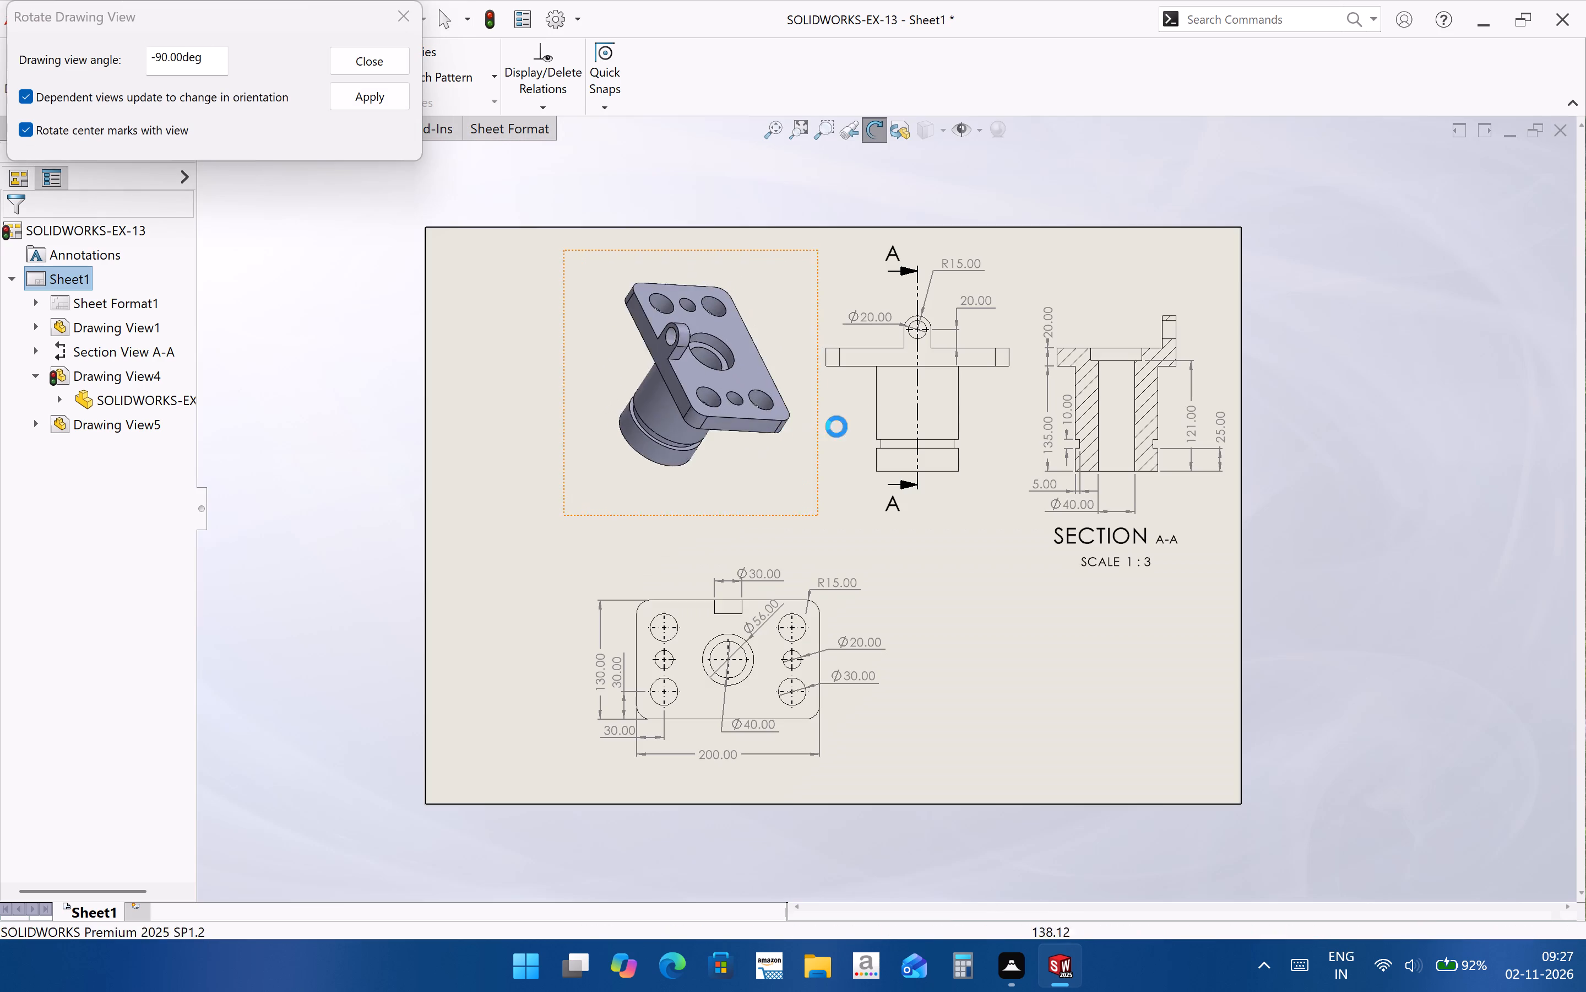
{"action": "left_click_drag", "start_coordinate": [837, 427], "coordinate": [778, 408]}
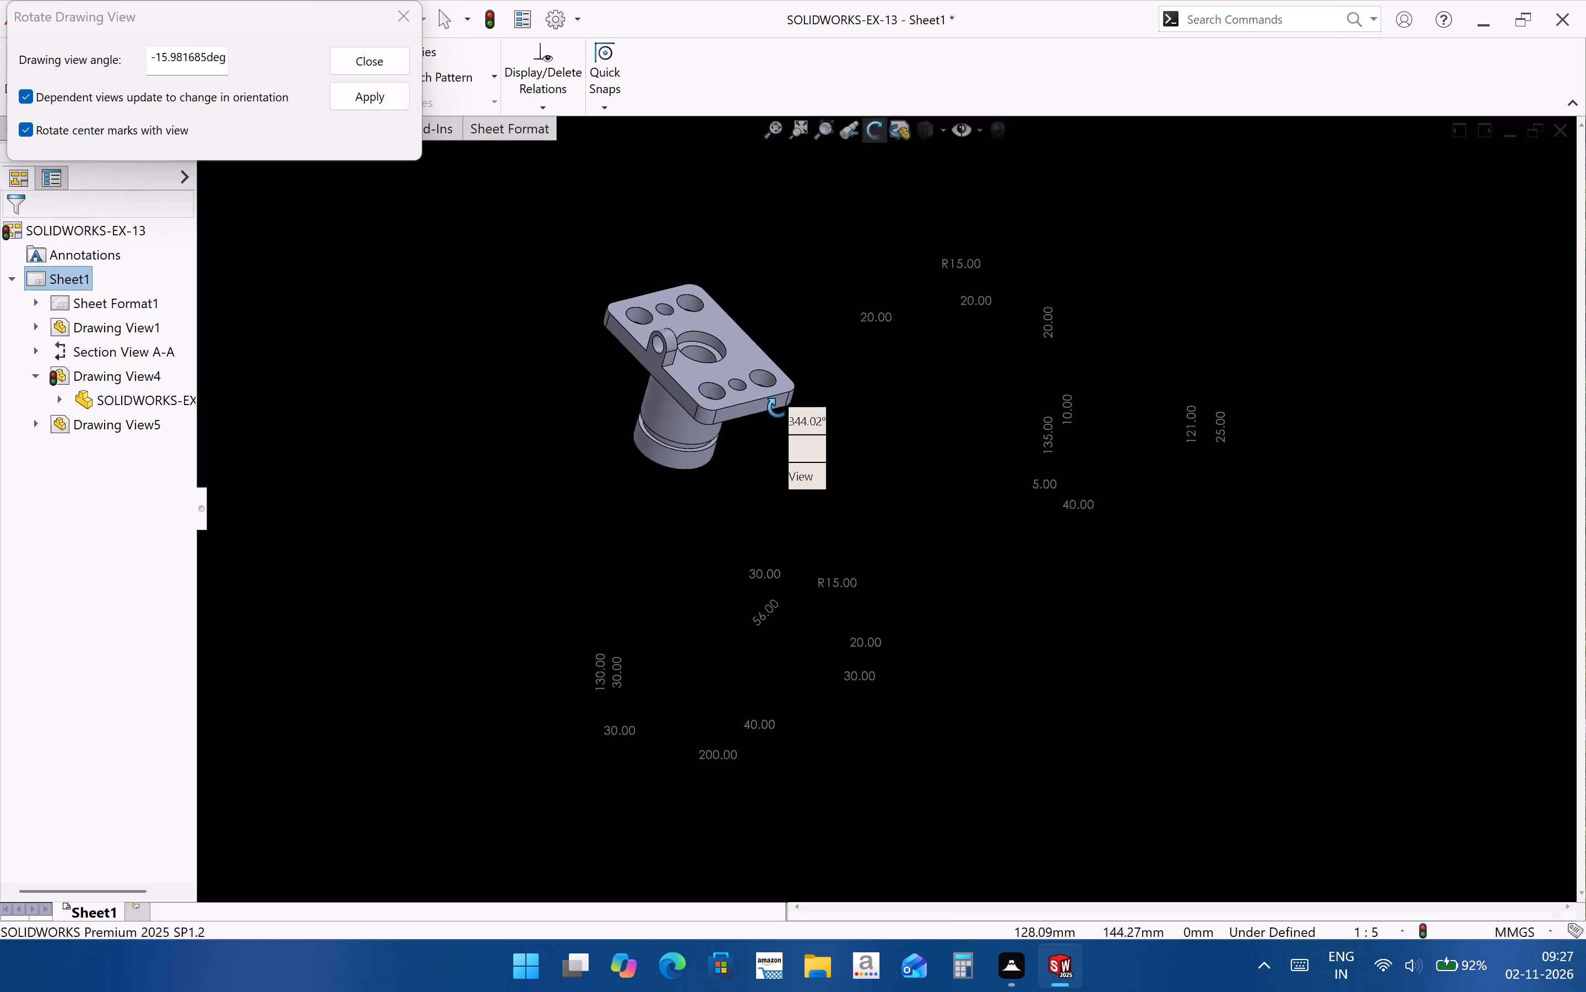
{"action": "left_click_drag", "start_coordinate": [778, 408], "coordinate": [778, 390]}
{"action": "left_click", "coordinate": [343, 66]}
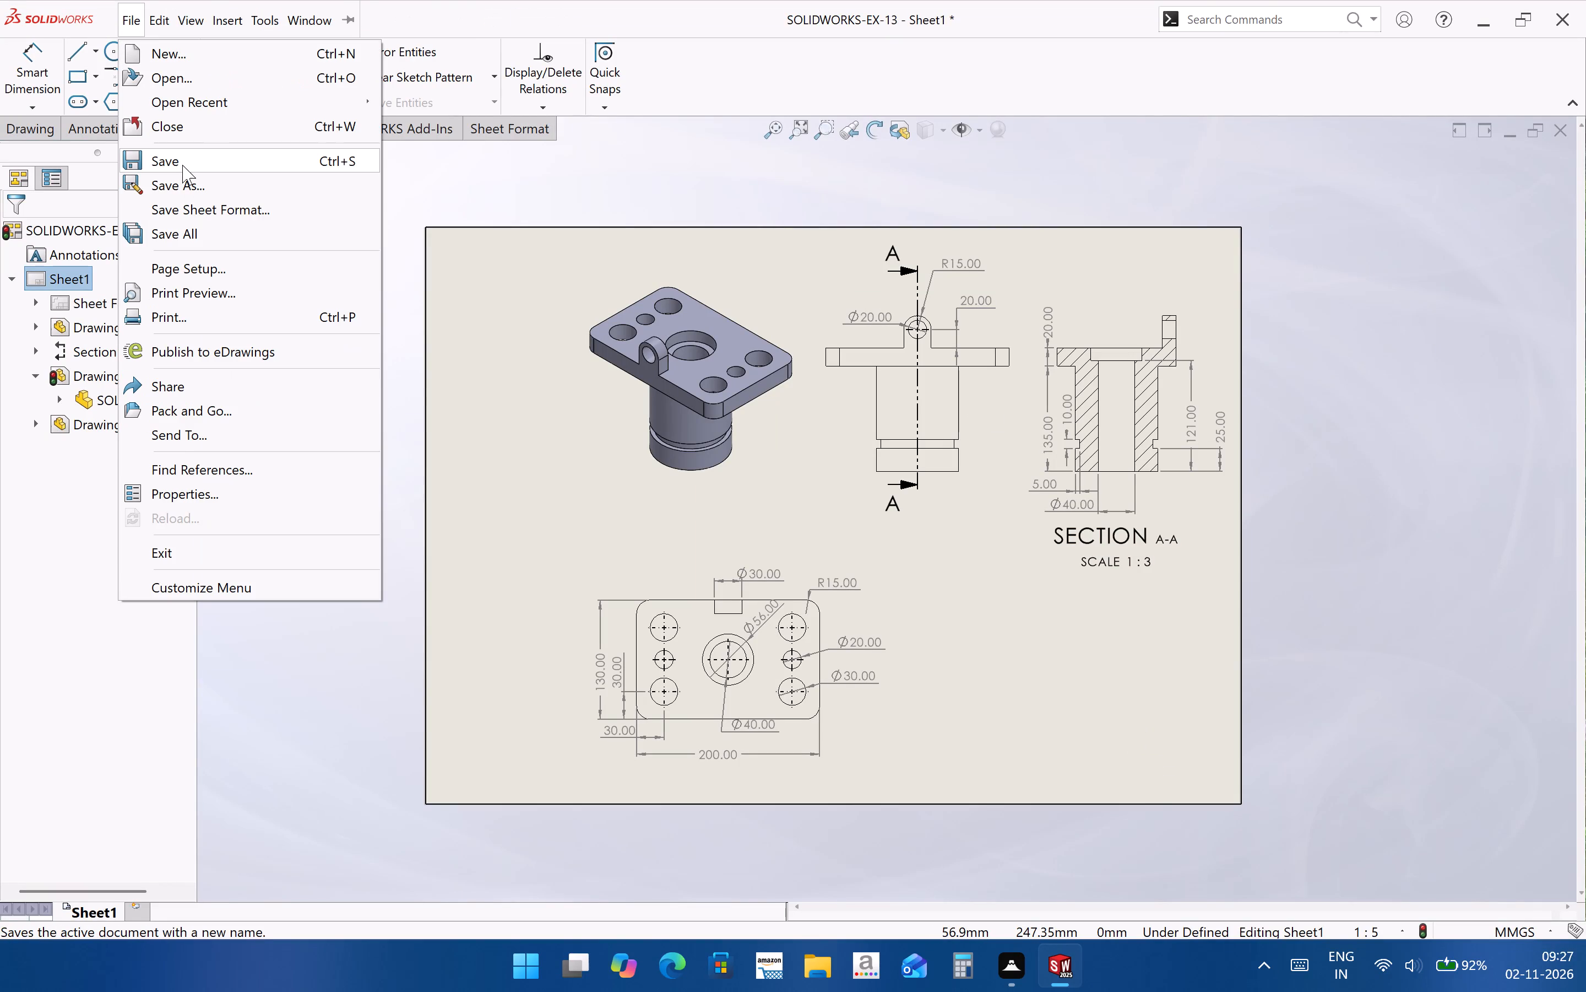
Save the drawing as SOLIDWORKS-EX-13 in the SOLIDWORKS Drawing format in the Documents > Solidworks folder.
{"action": "left_click", "coordinate": [183, 164]}
{"action": "left_click", "coordinate": [476, 425]}
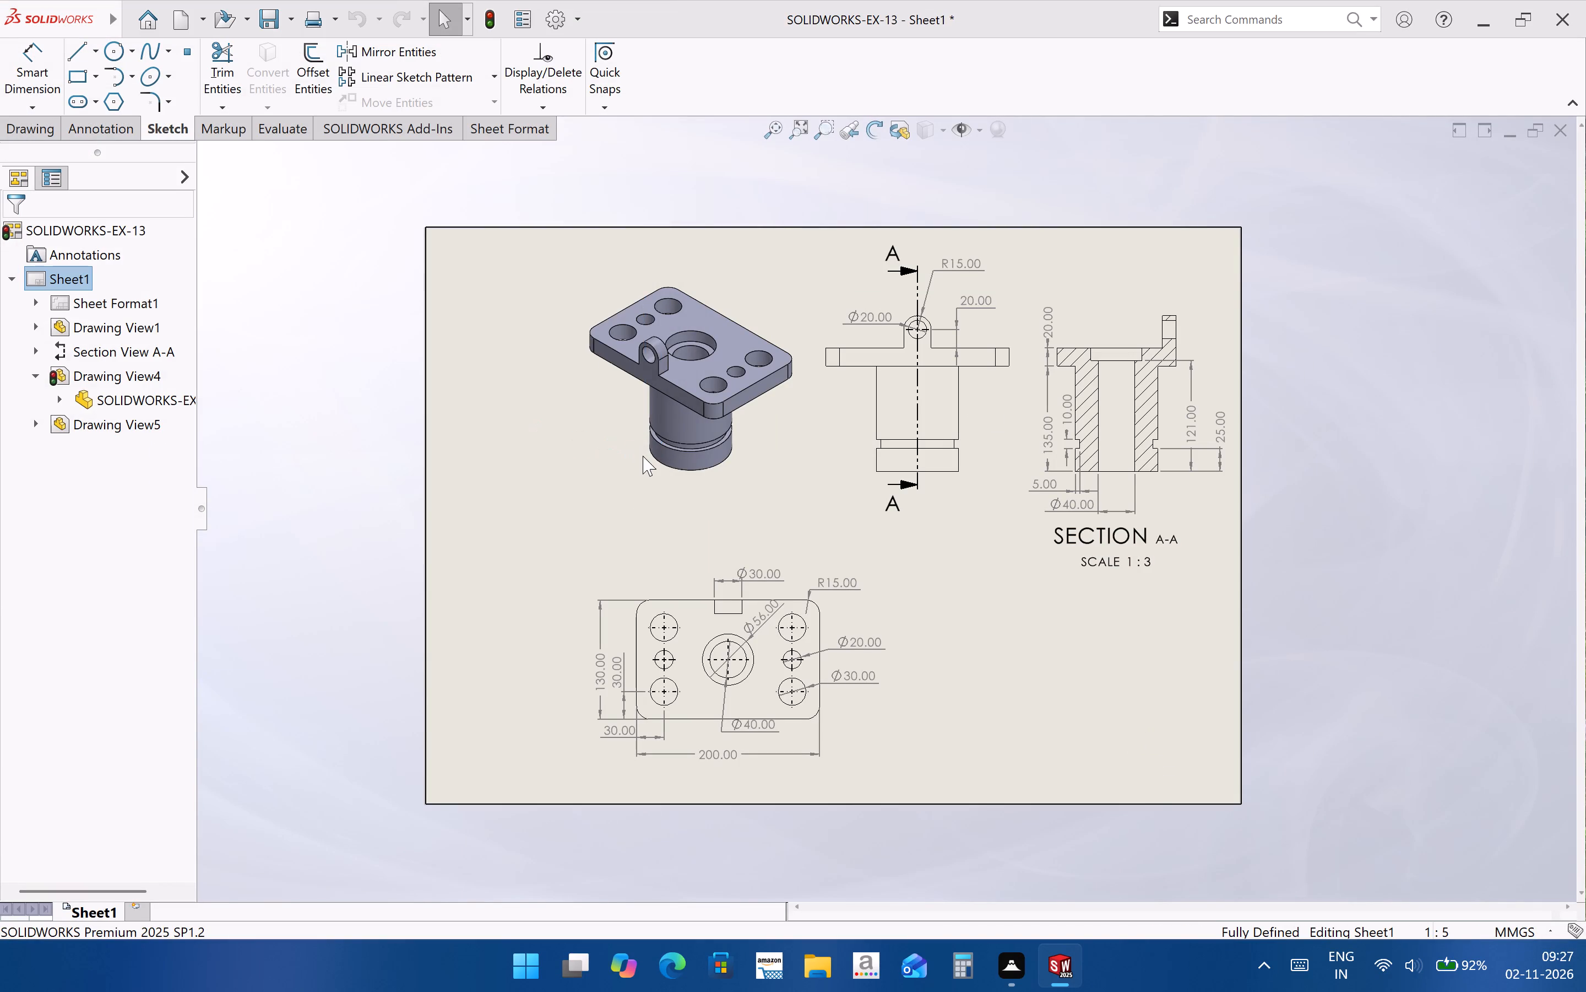
{"action": "left_click", "coordinate": [738, 503]}
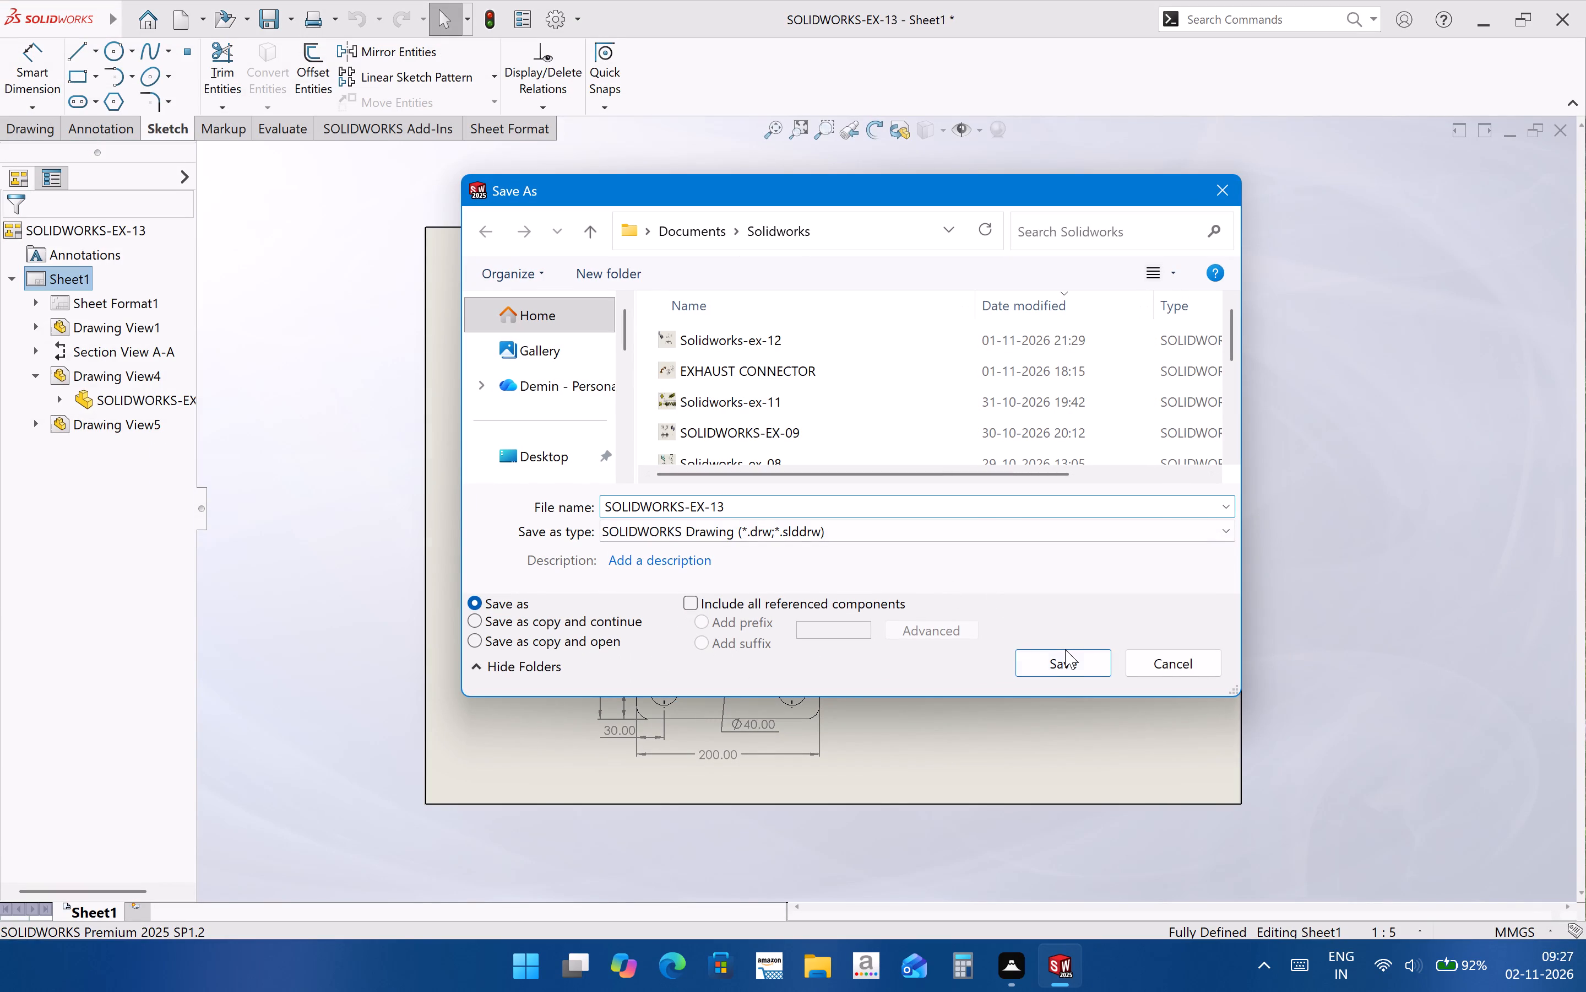
{"action": "left_click", "coordinate": [1065, 649]}
{"action": "scroll", "coordinate": [470, 434], "scroll_direction": "down", "scroll_amount": 1}
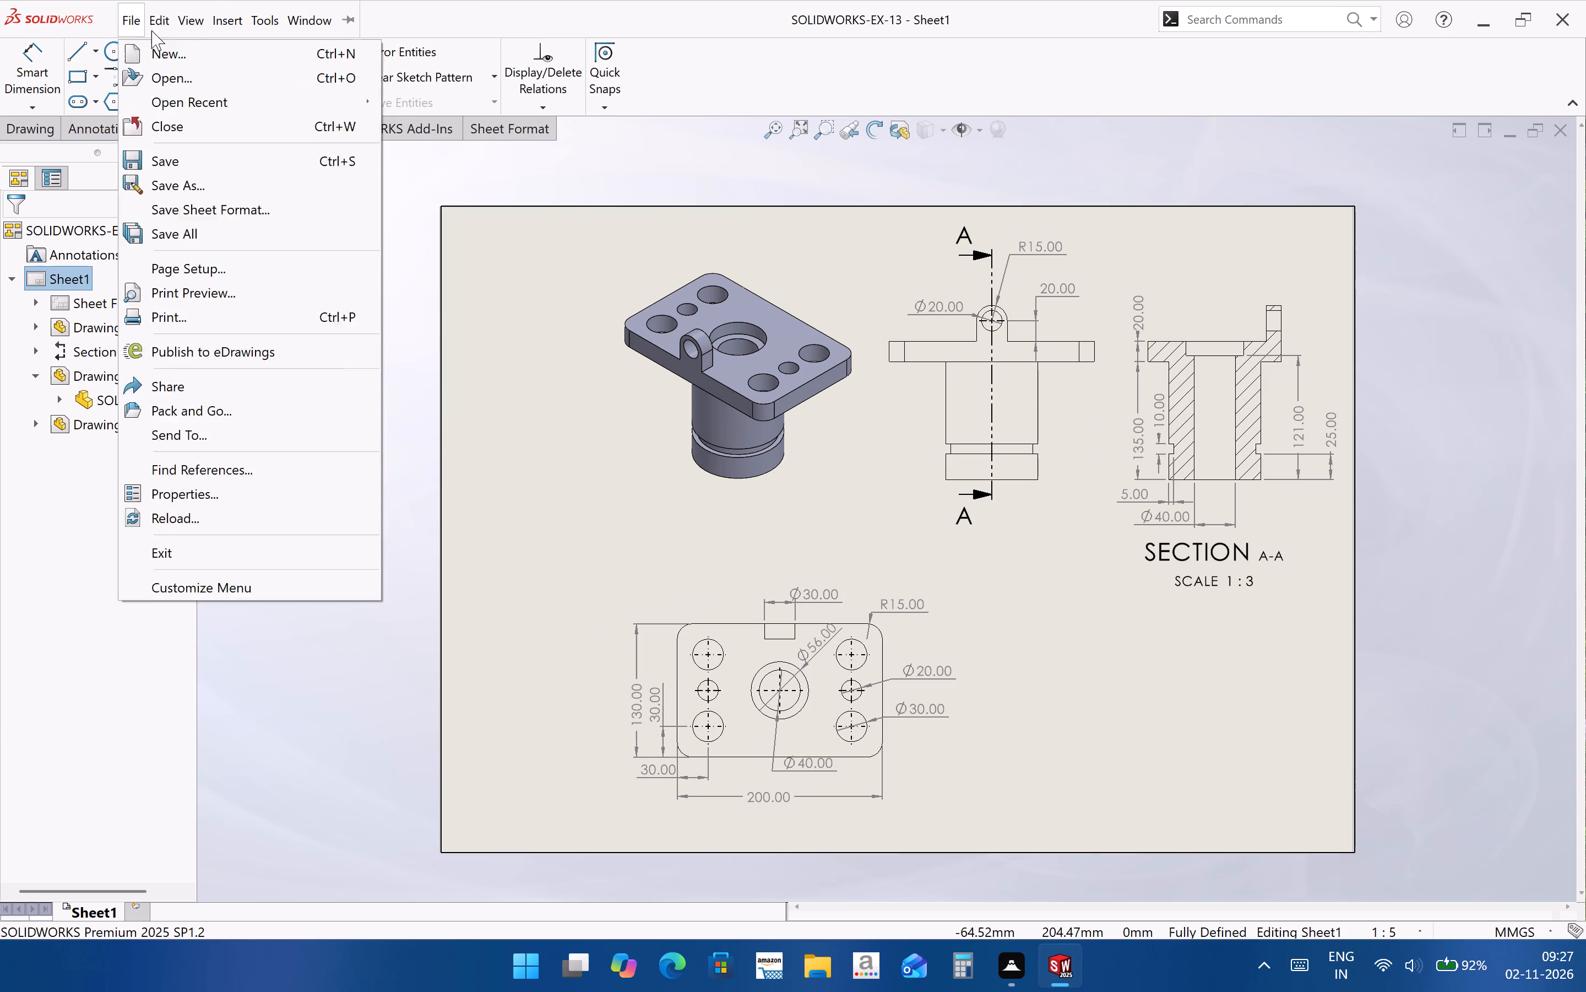
Save a copy of the drawing as SOLIDWORKS-EX-13 in Adobe Portable Document Format in the Documents > Solidworks folder.
{"action": "left_click", "coordinate": [198, 195]}
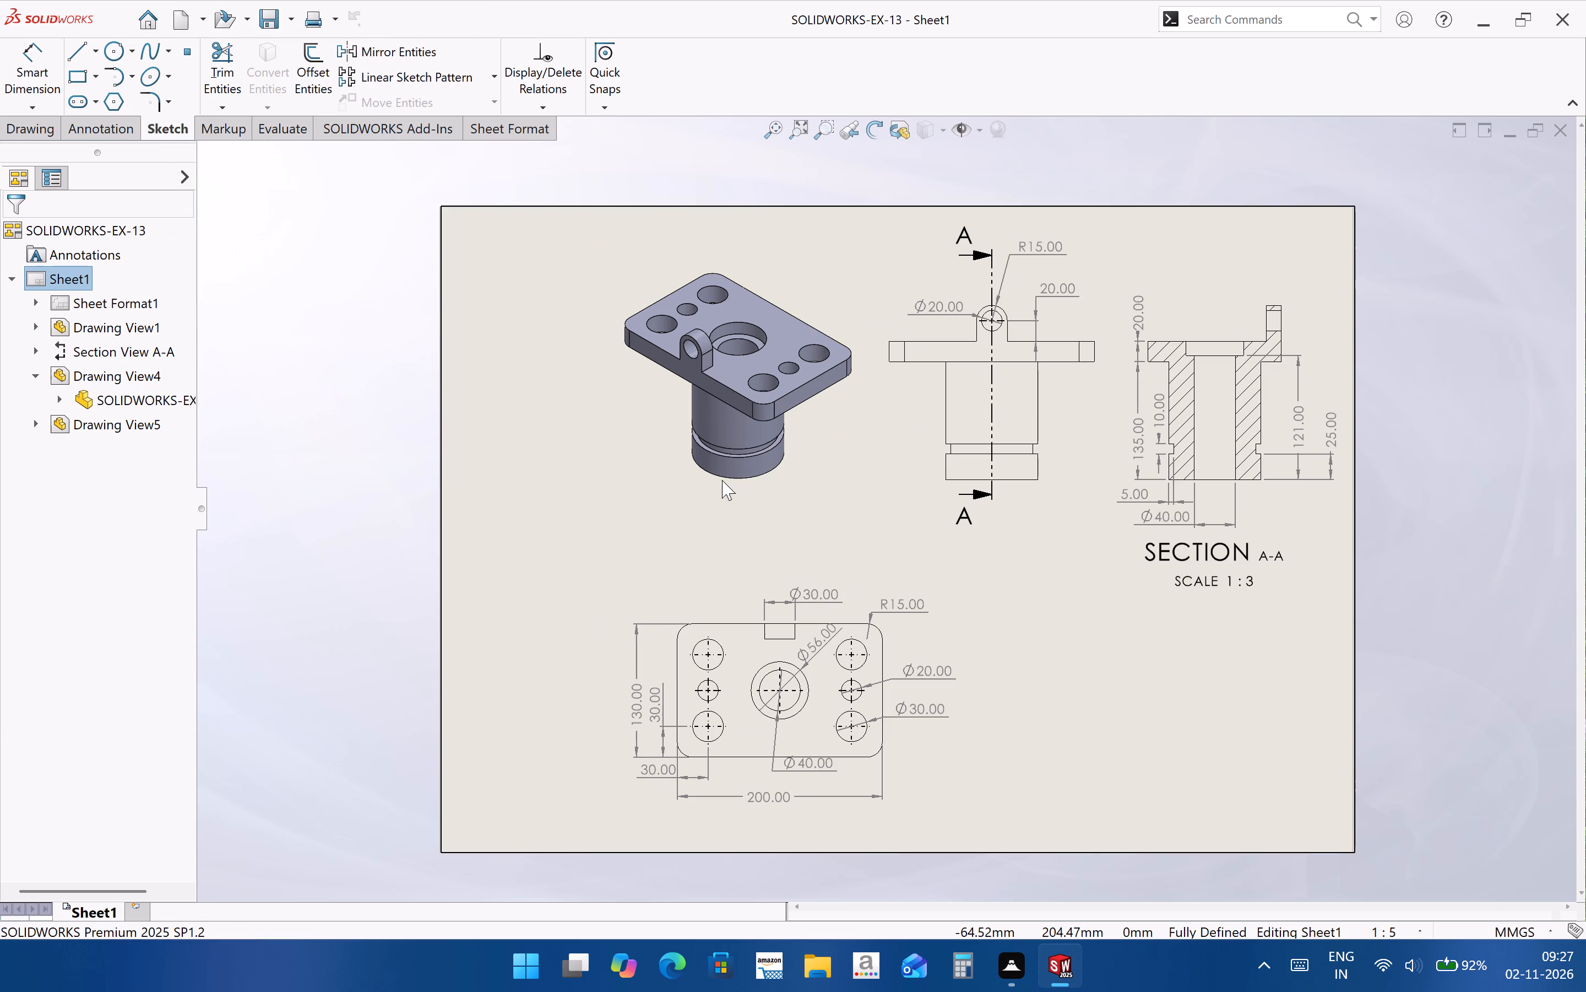
{"action": "left_click", "coordinate": [768, 528]}
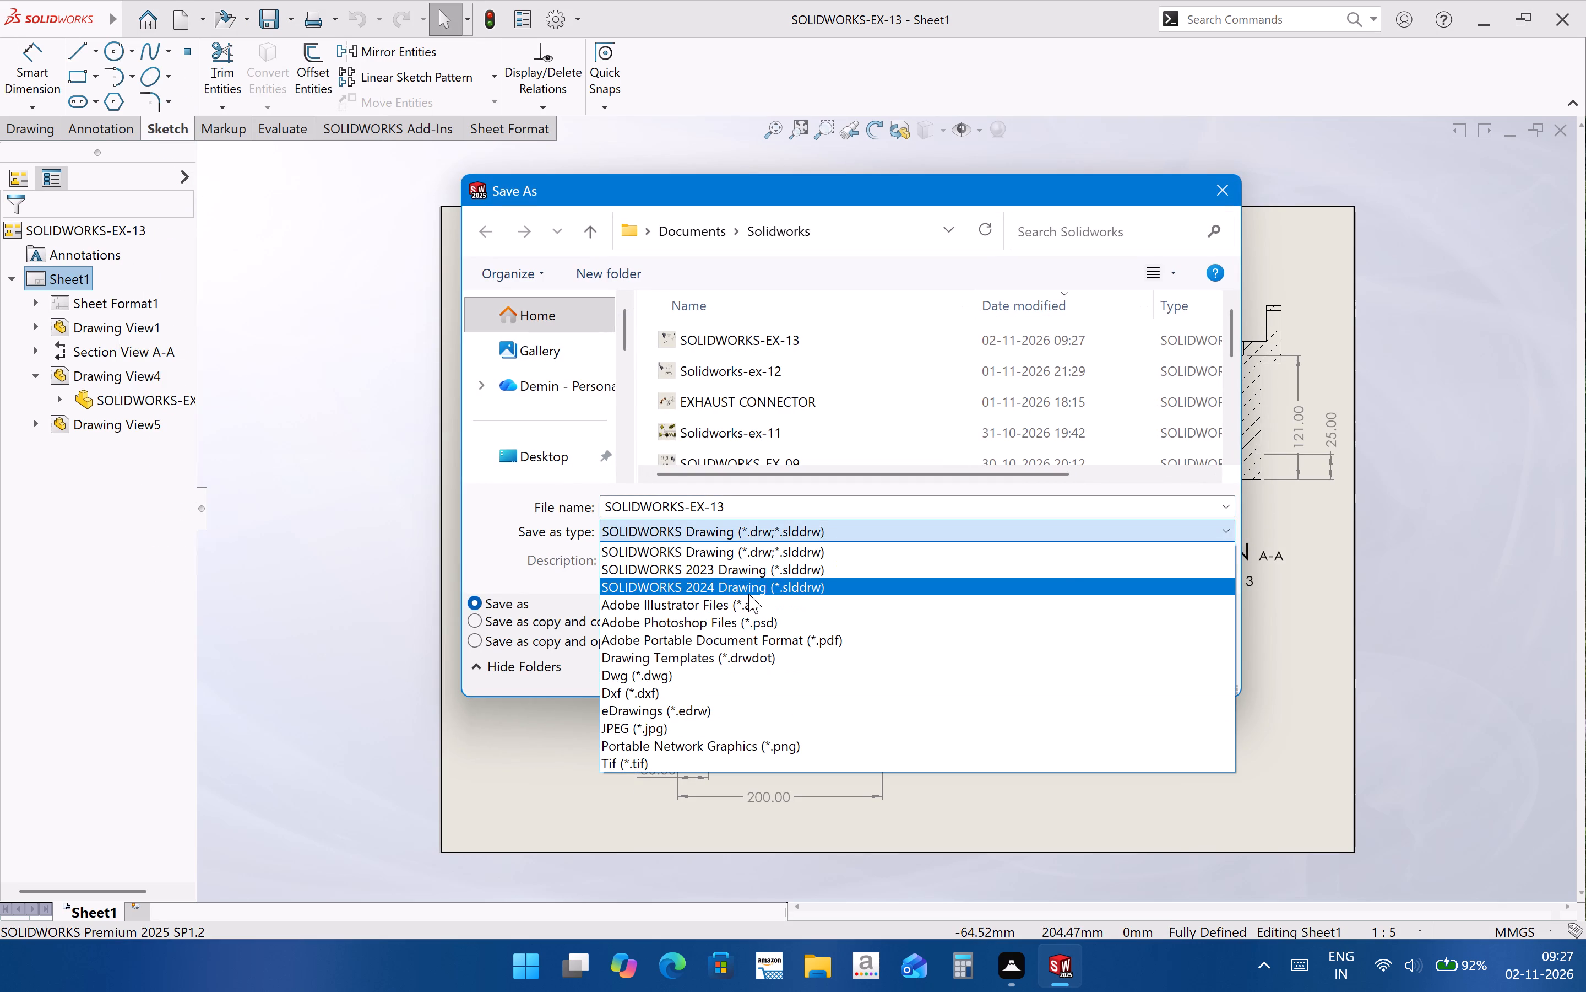
{"action": "left_click", "coordinate": [782, 647]}
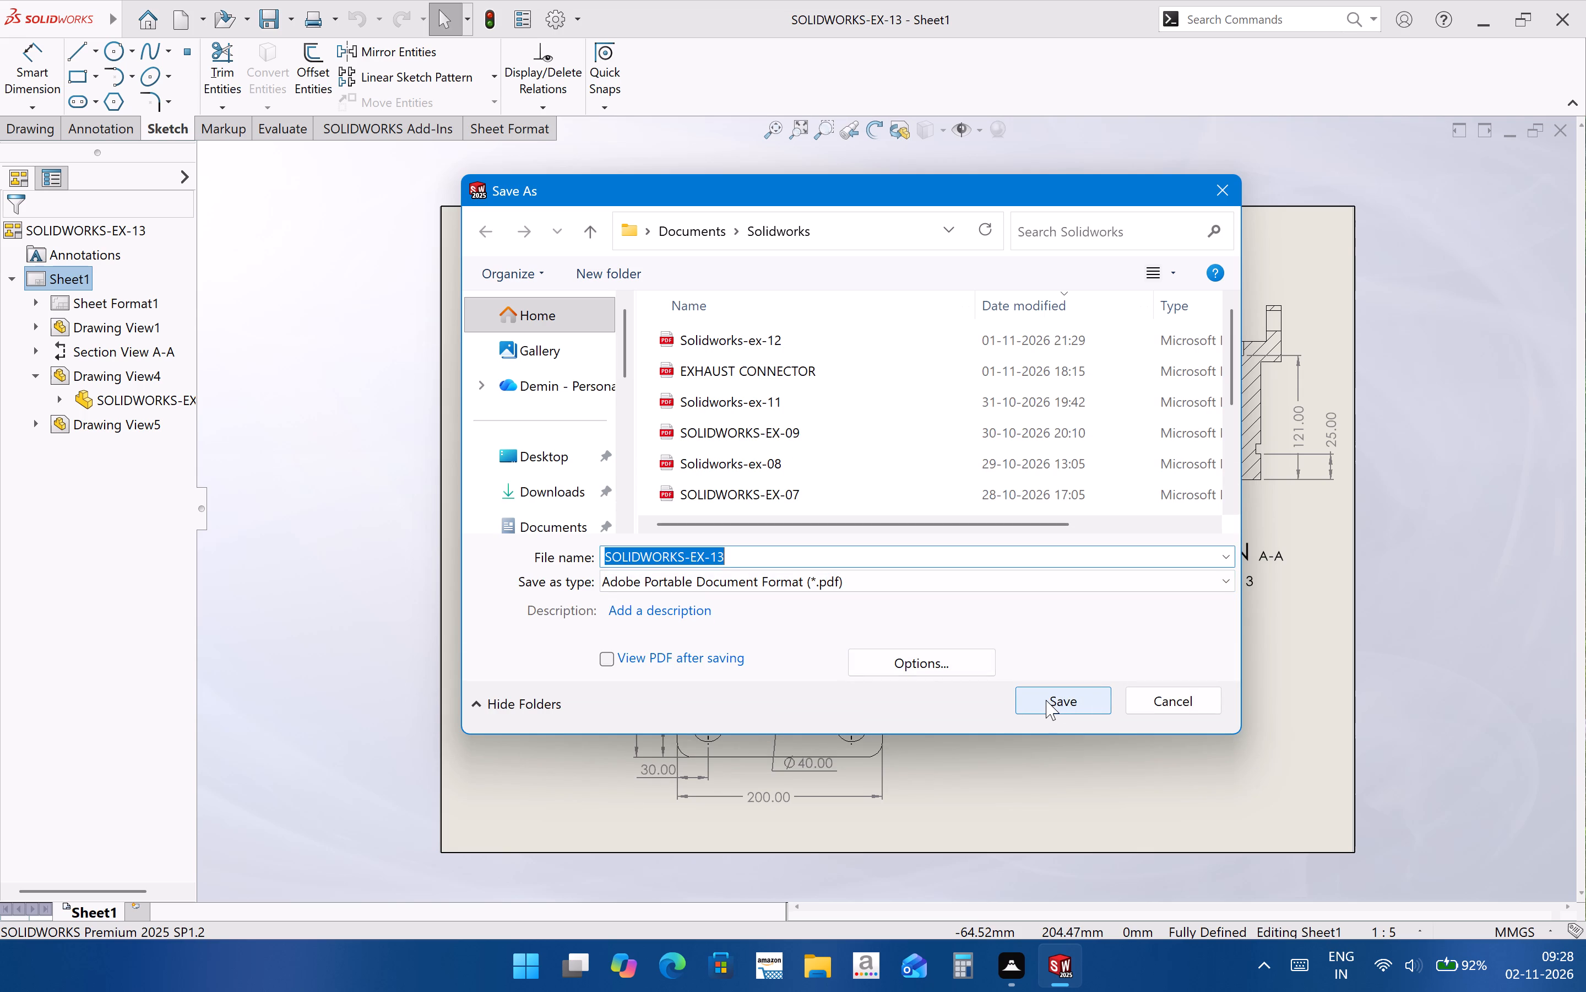
{"action": "left_click", "coordinate": [1045, 700]}
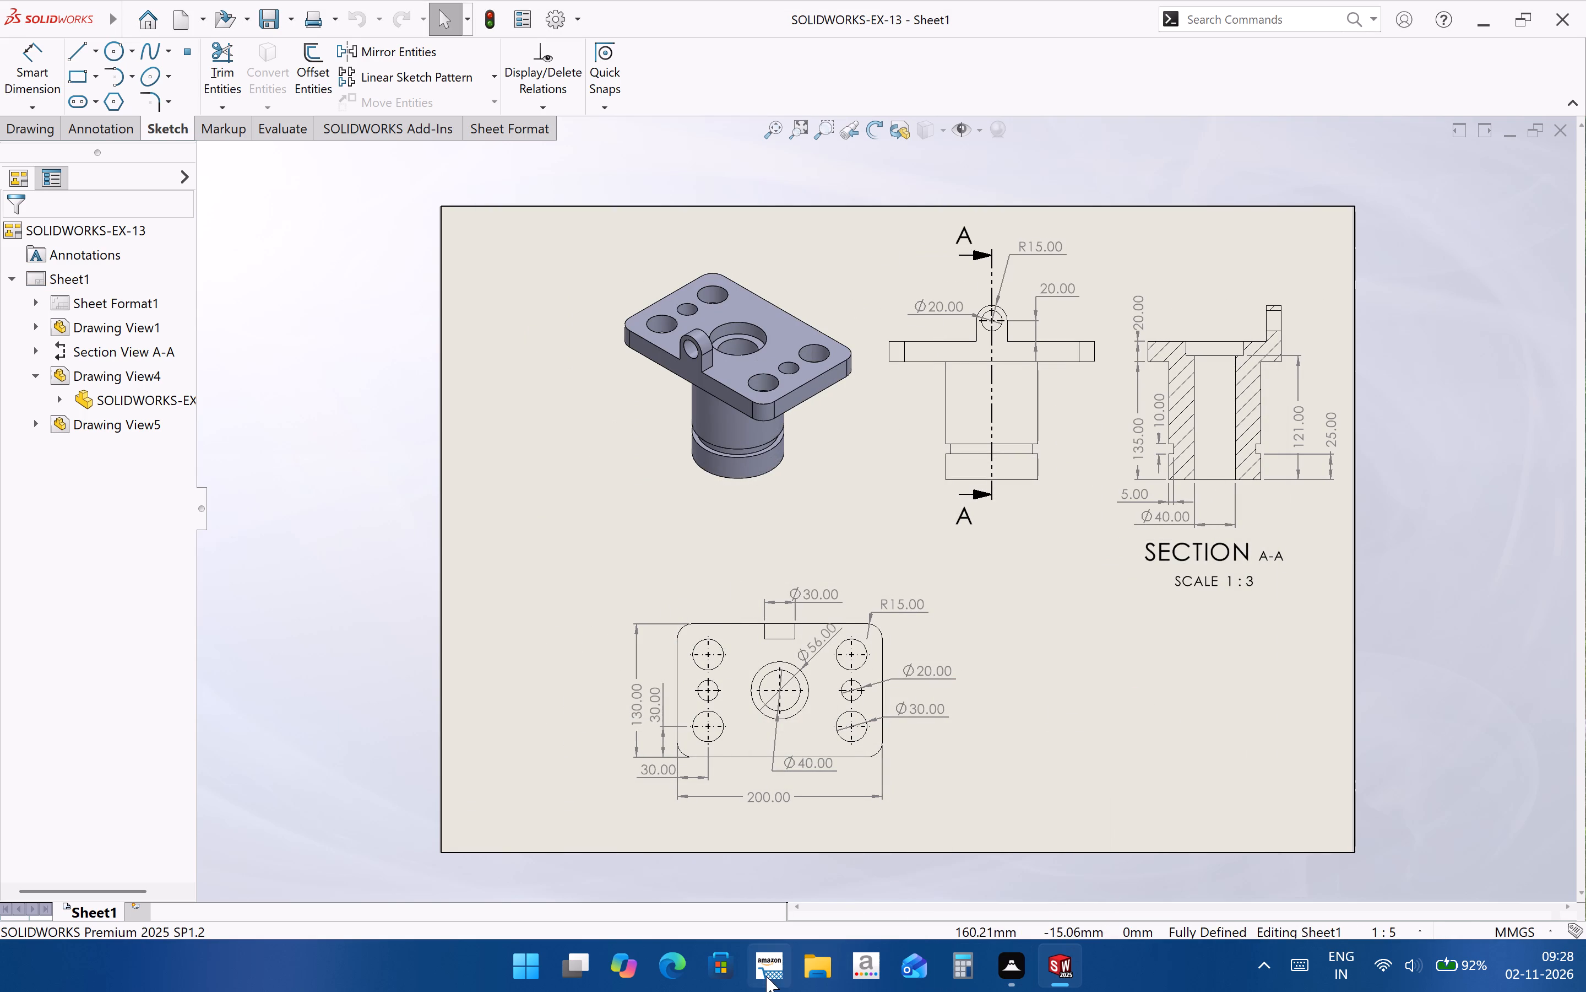
Switch to File Explorer and open the SOLIDWORKS-EX-13 PDF from Documents > Solidworks to check the exported sheet, closing it when done.
{"action": "left_click", "coordinate": [813, 978]}
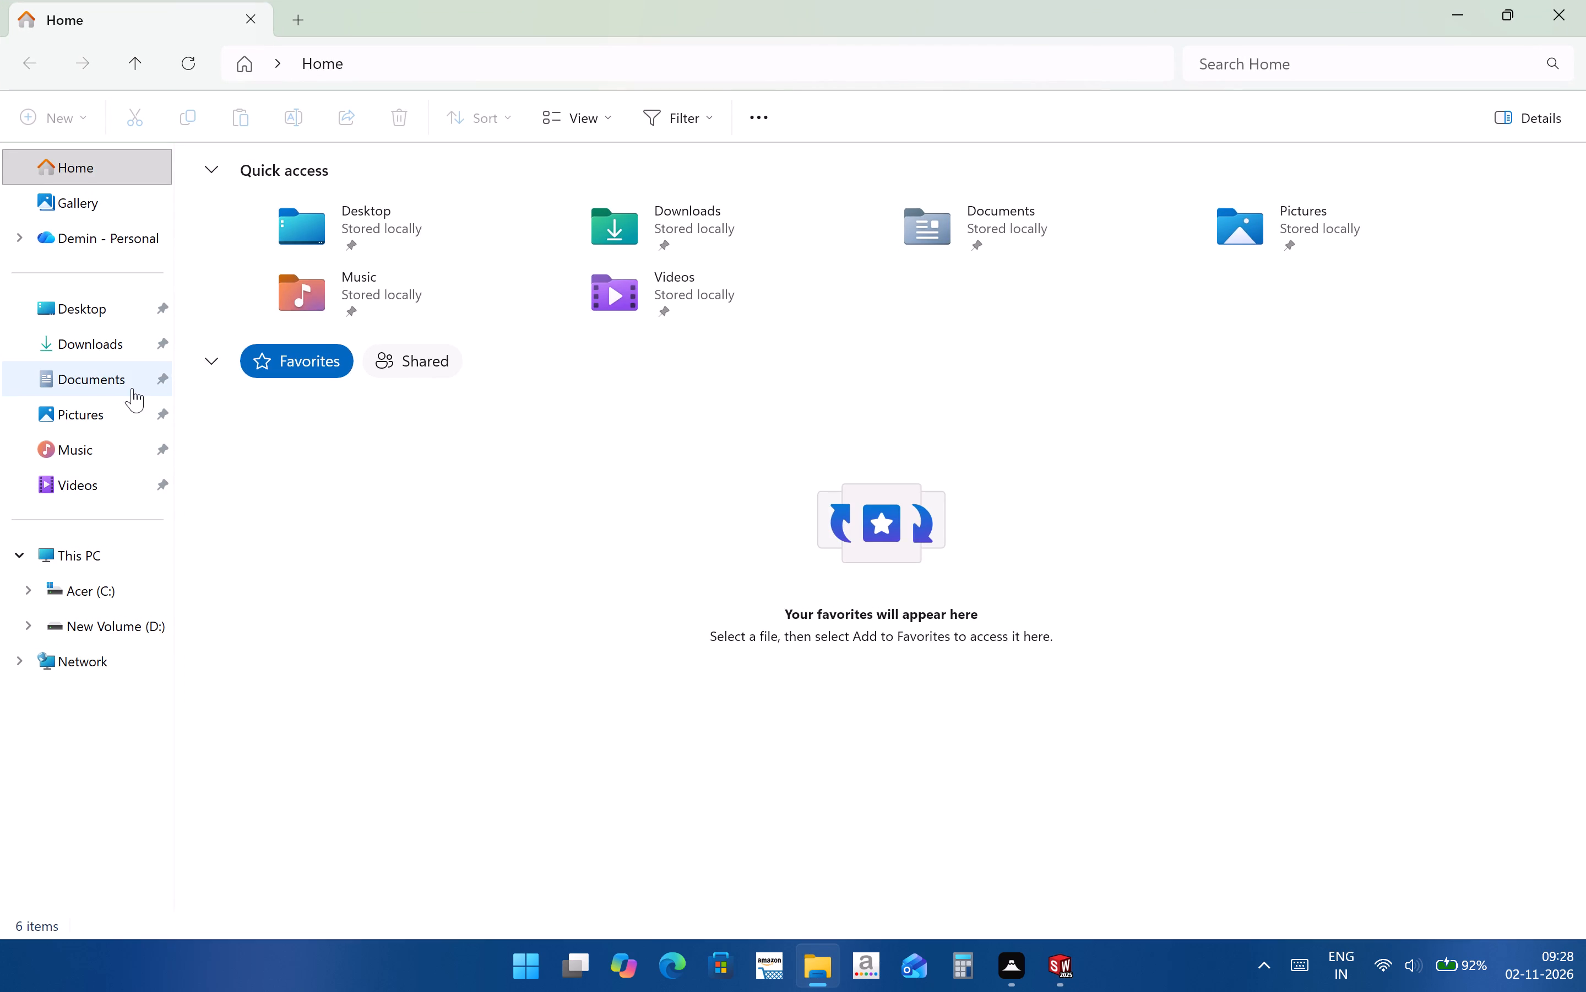
{"action": "left_click", "coordinate": [132, 388]}
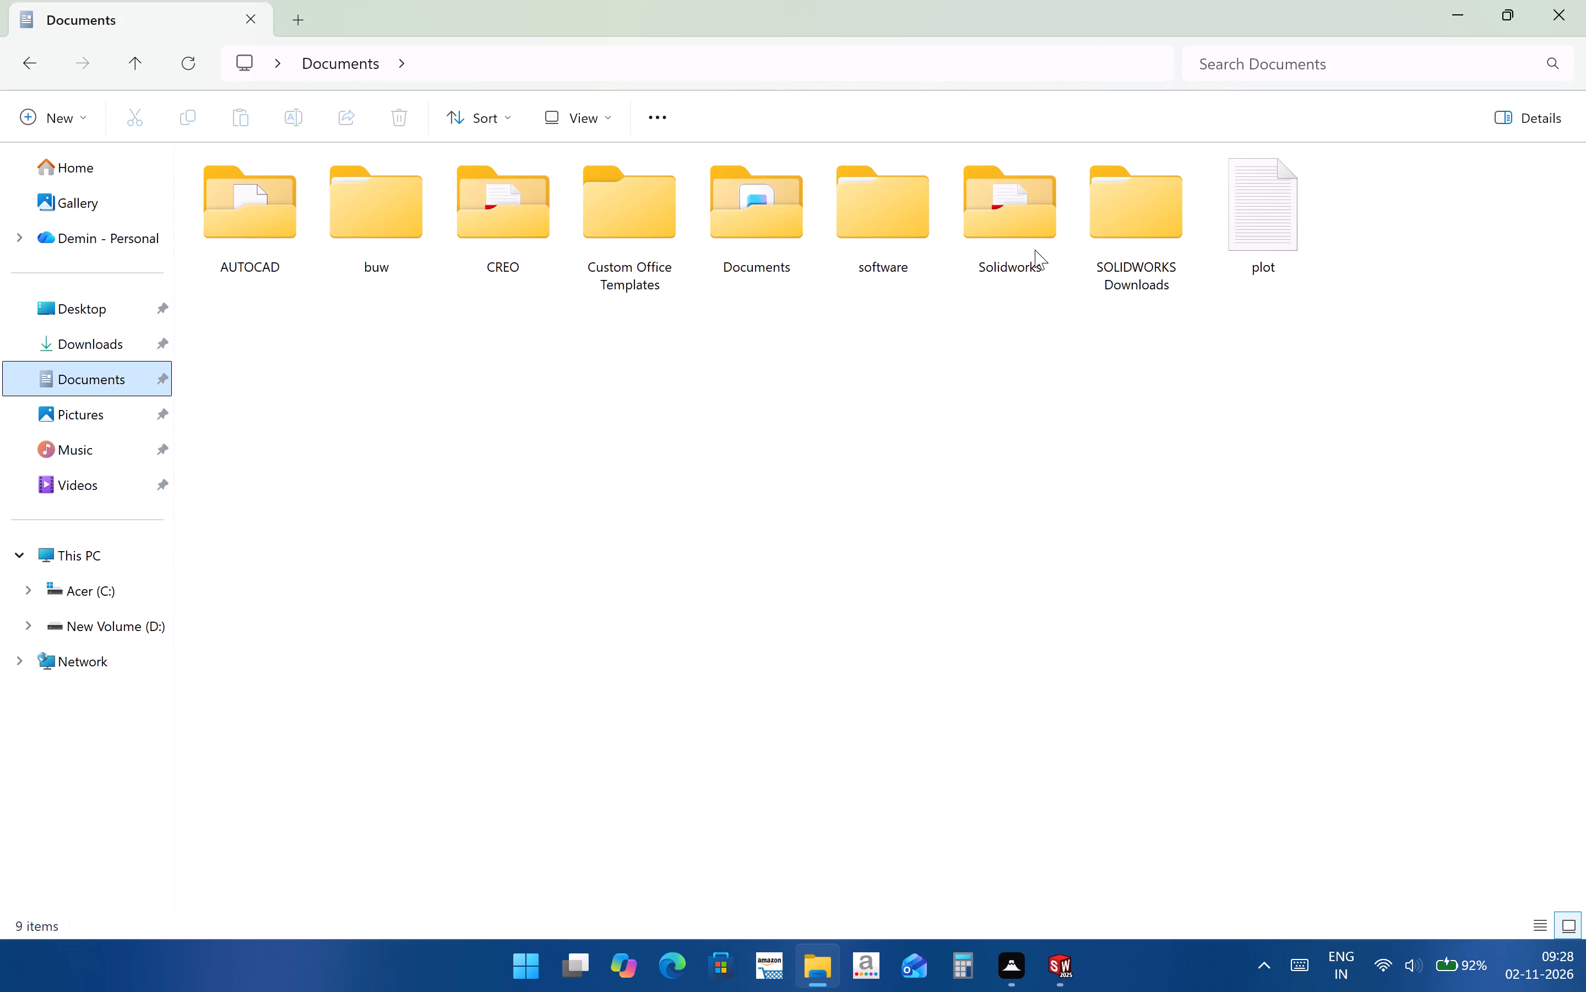
{"action": "double_click", "coordinate": [1035, 250]}
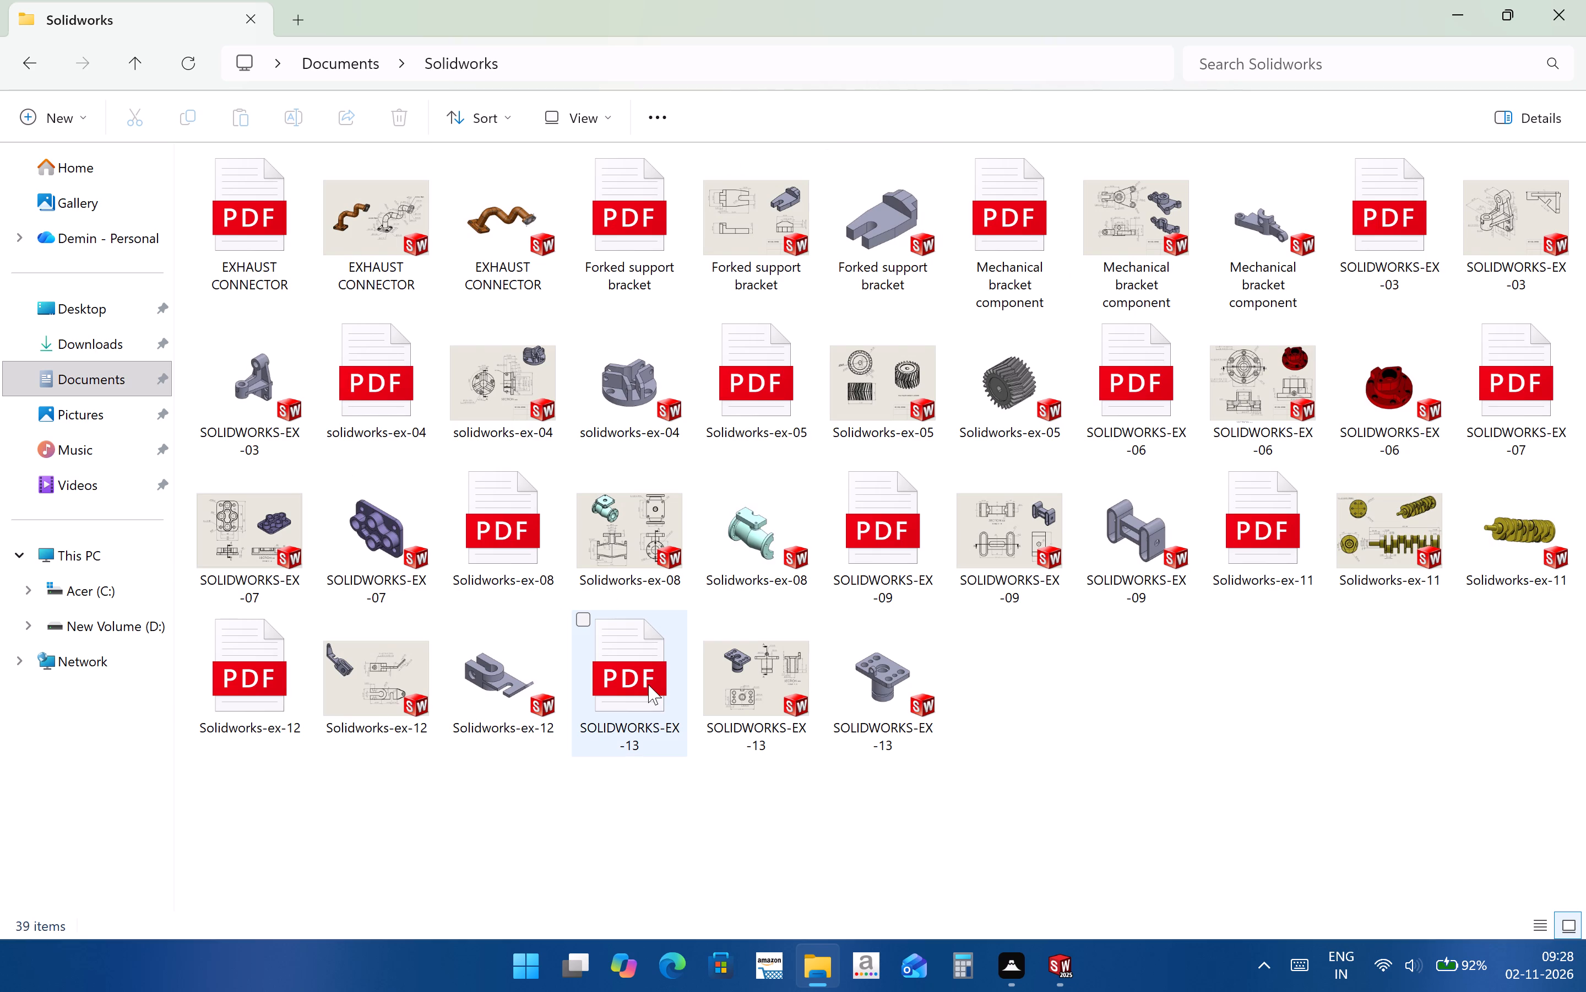
{"action": "double_click", "coordinate": [638, 729]}
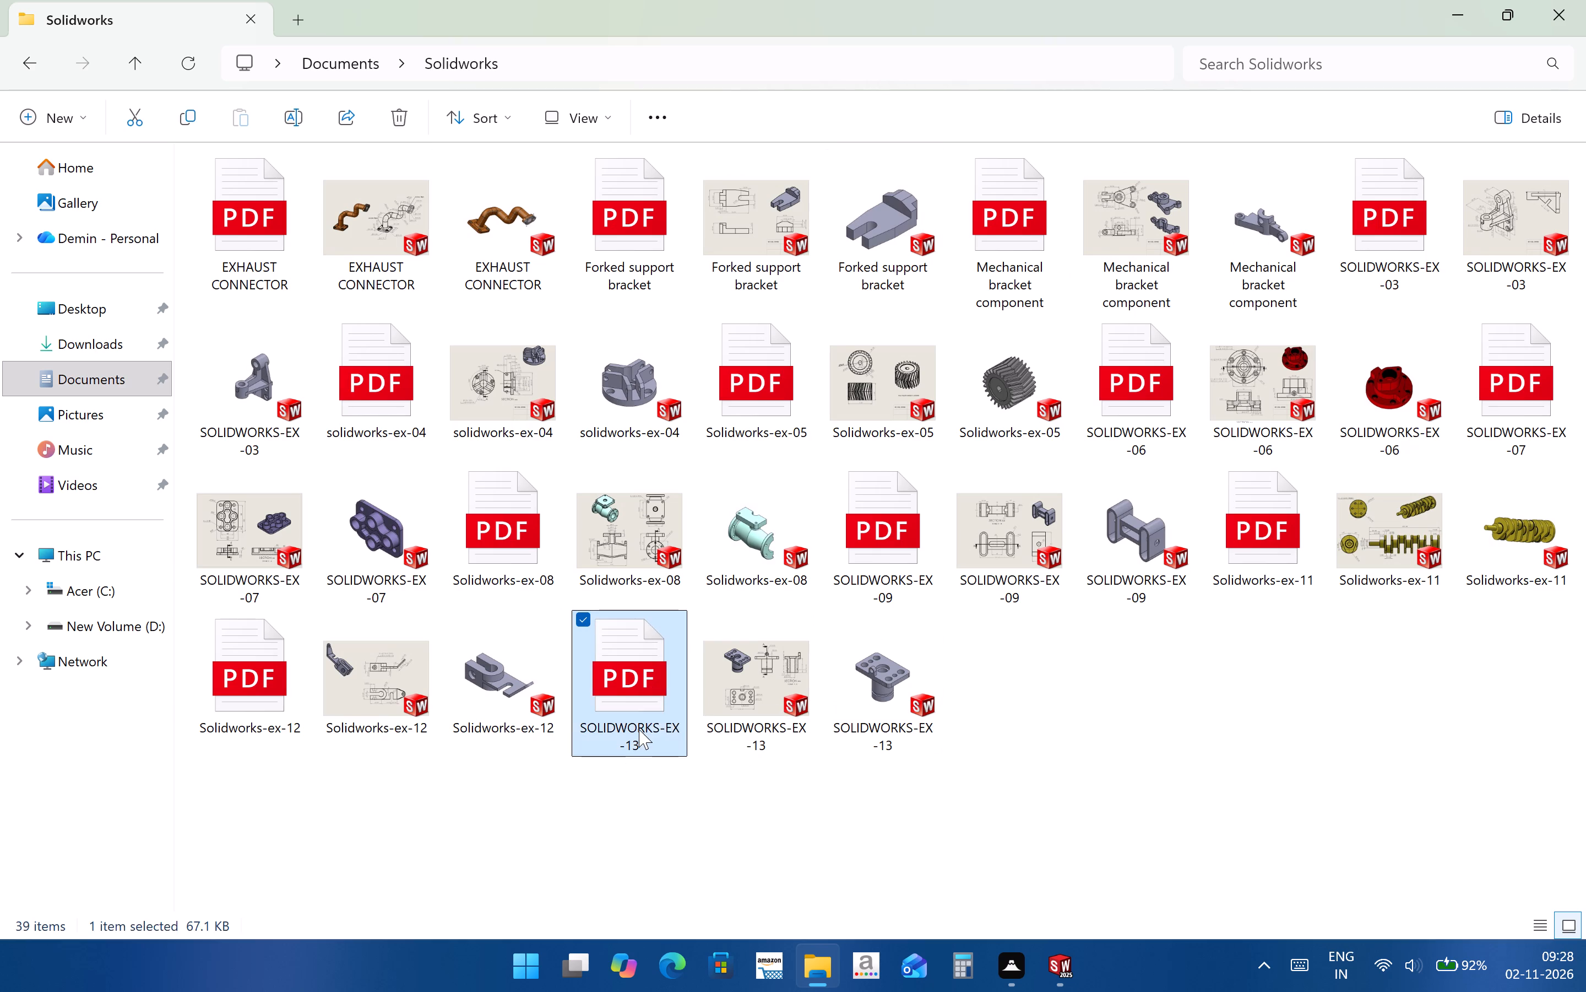
{"action": "scroll", "coordinate": [740, 659], "scroll_direction": "down", "scroll_amount": 2}
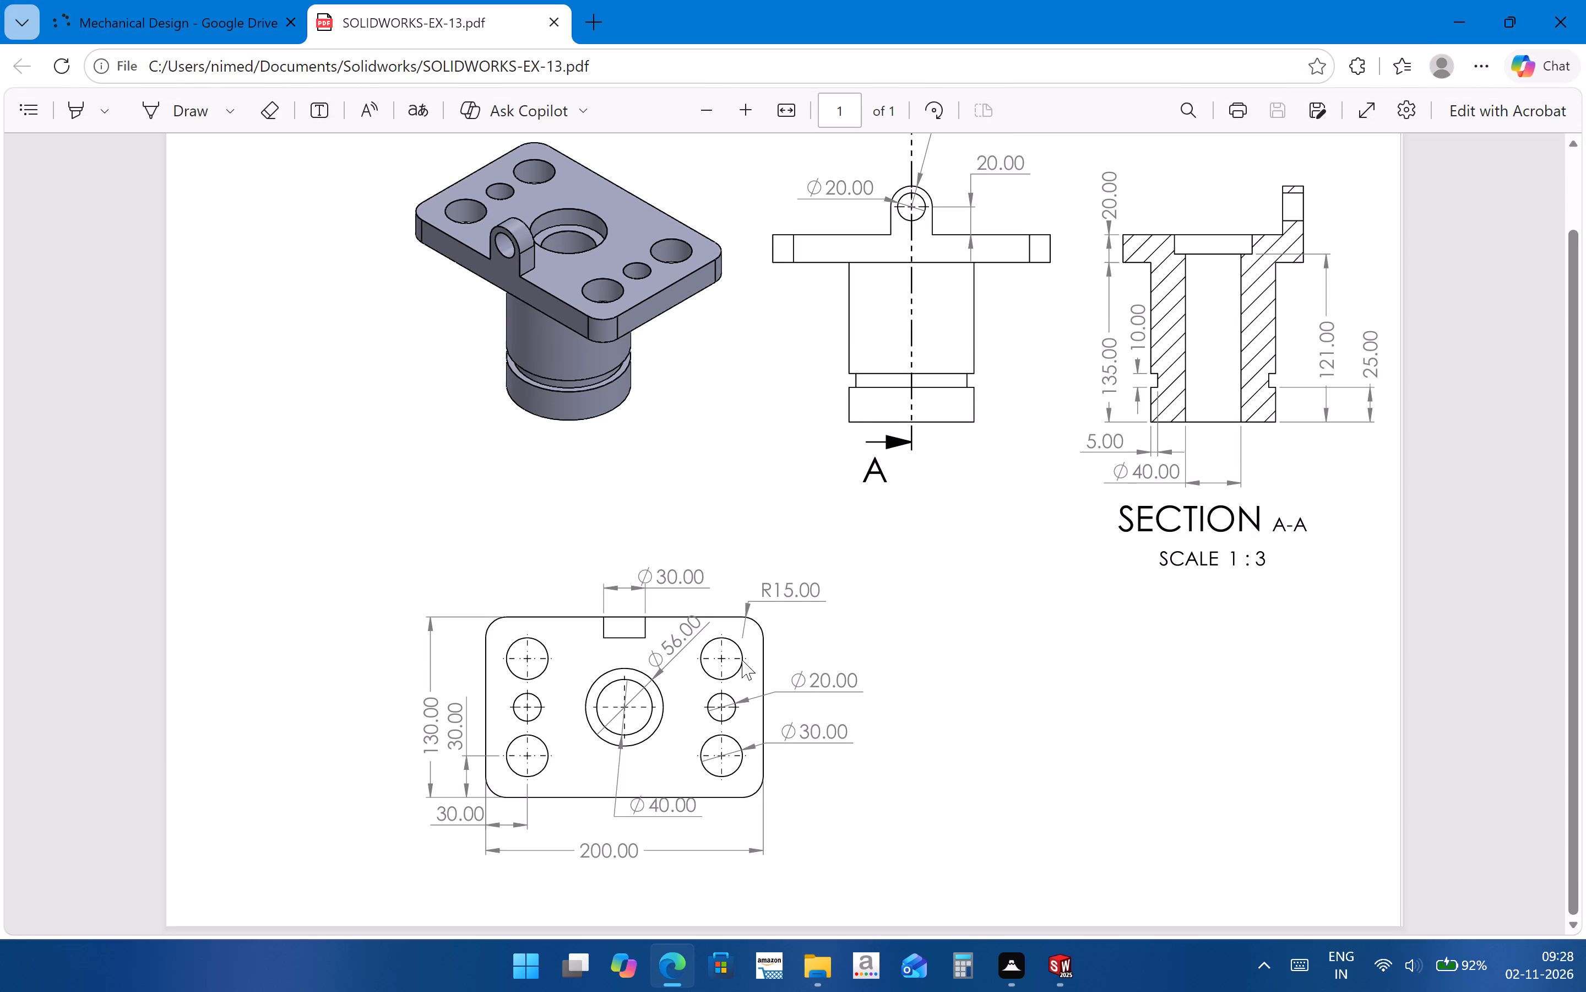
{"action": "scroll", "coordinate": [742, 660], "scroll_direction": "up", "scroll_amount": 2}
{"action": "left_click", "coordinate": [1585, 0]}
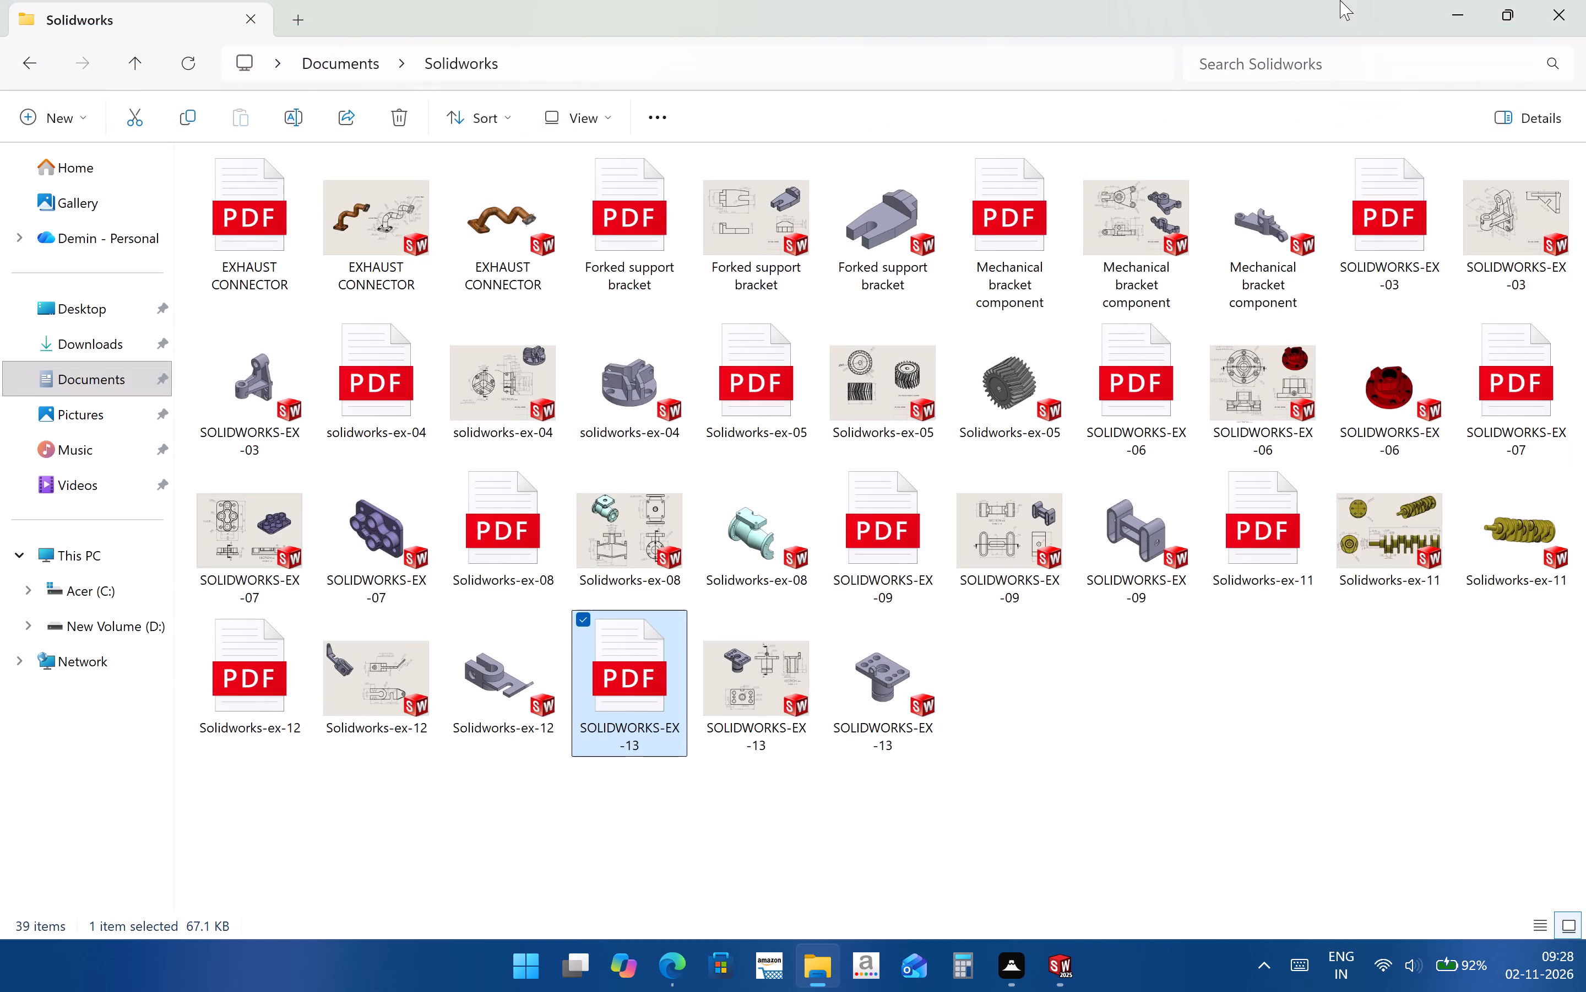
{"action": "left_click", "coordinate": [1254, 784]}
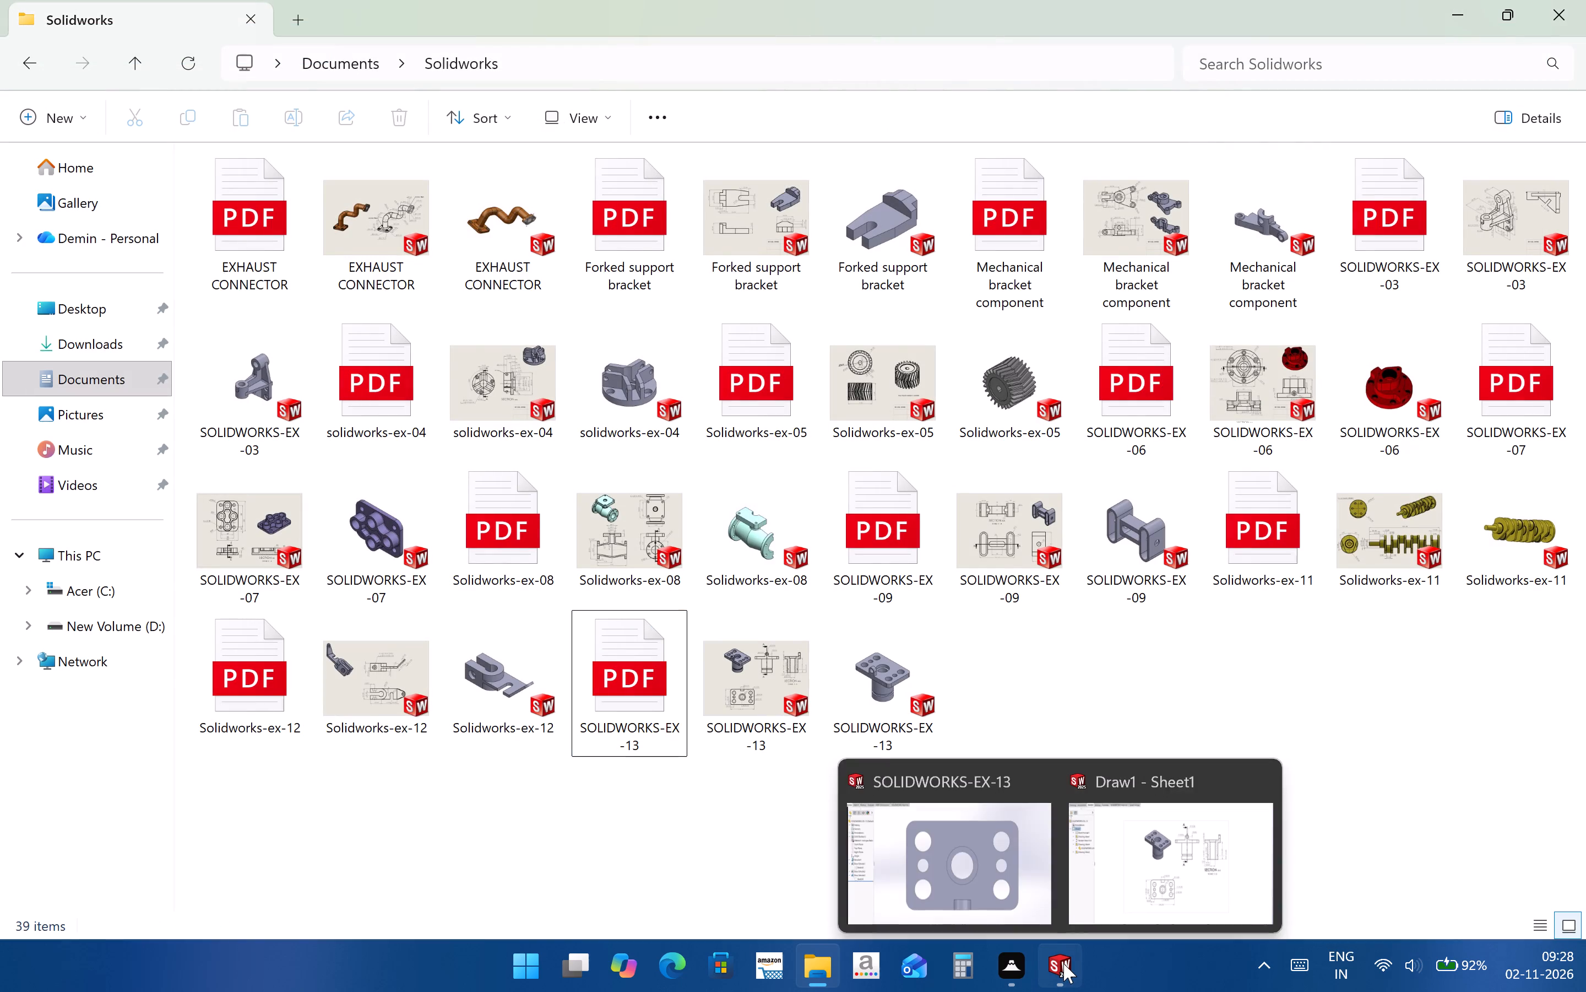